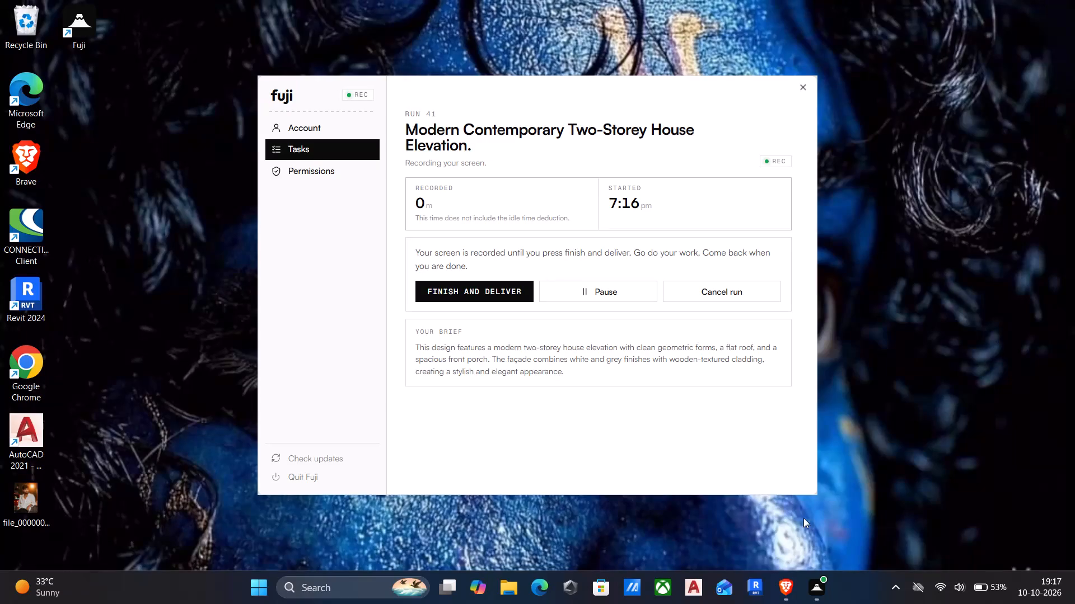
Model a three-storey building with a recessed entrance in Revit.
Launch Revit 2024 and create a new project from the default template.
{"action": "left_click", "coordinate": [752, 590]}
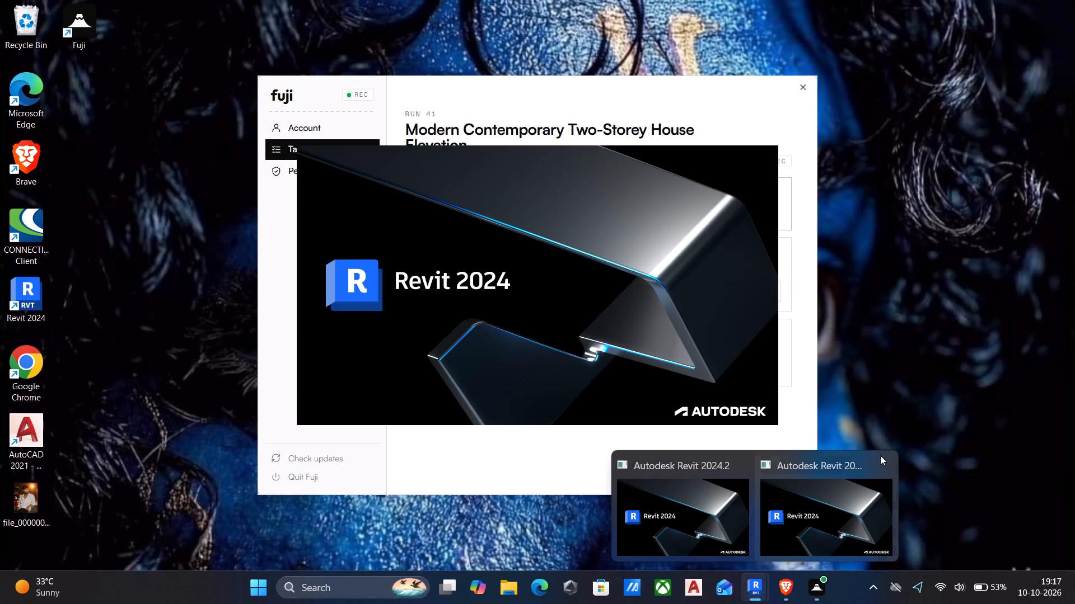
{"action": "left_click", "coordinate": [882, 464]}
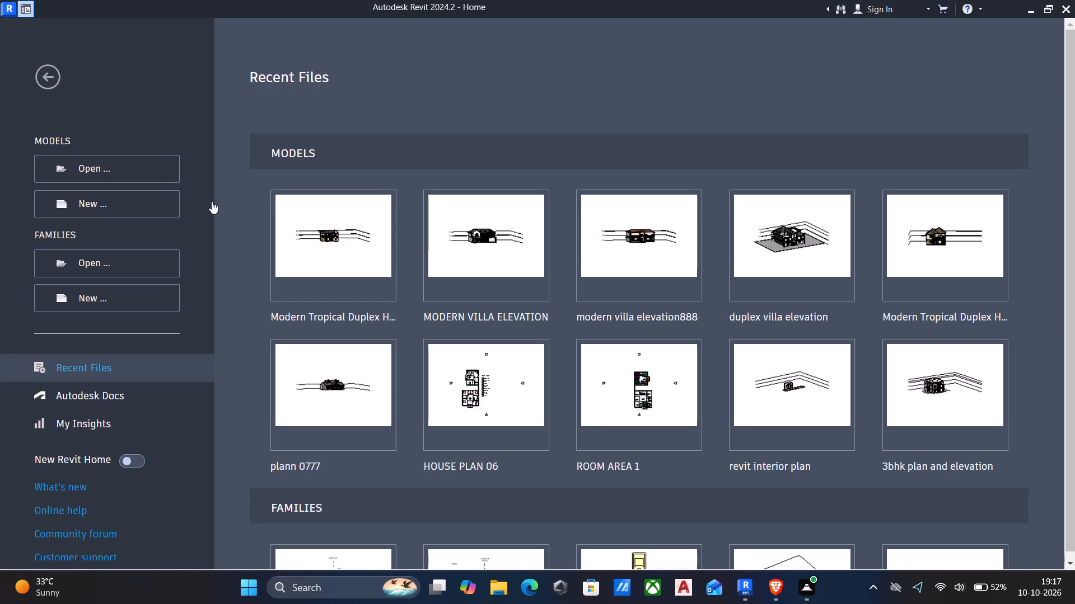
{"action": "left_click", "coordinate": [101, 202]}
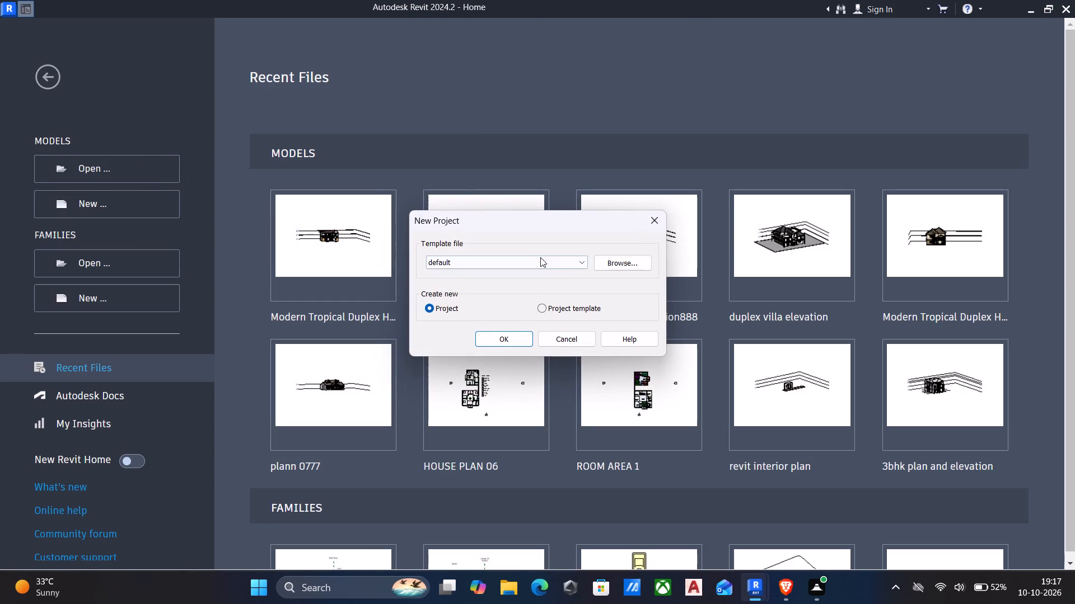
{"action": "left_click", "coordinate": [498, 337]}
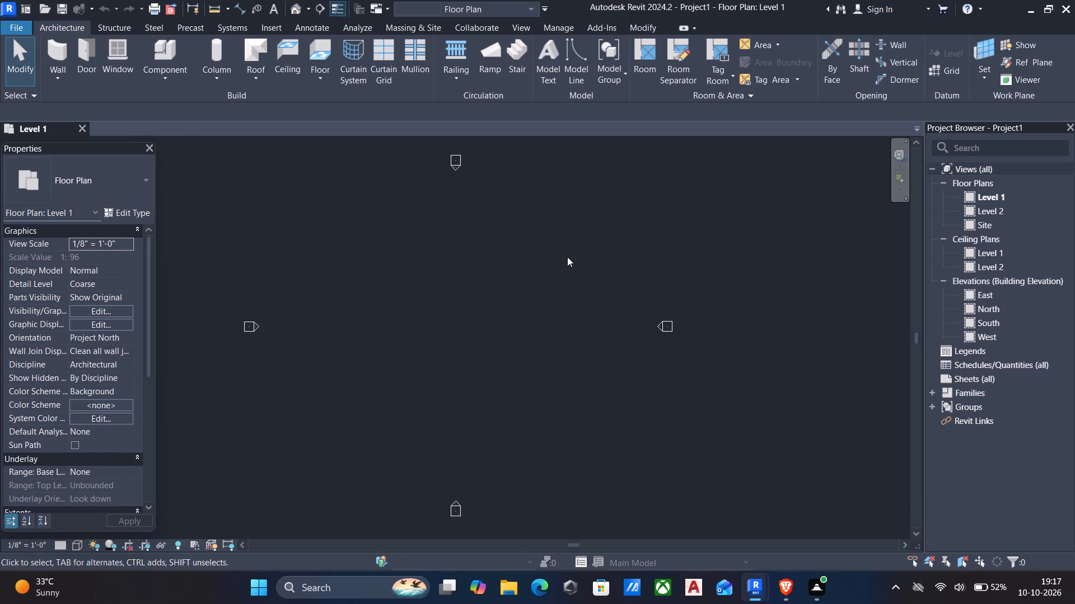
Set the project's length units to round to the nearest 1/4", keeping feet and fractional inches.
{"action": "type", "text": "un"}
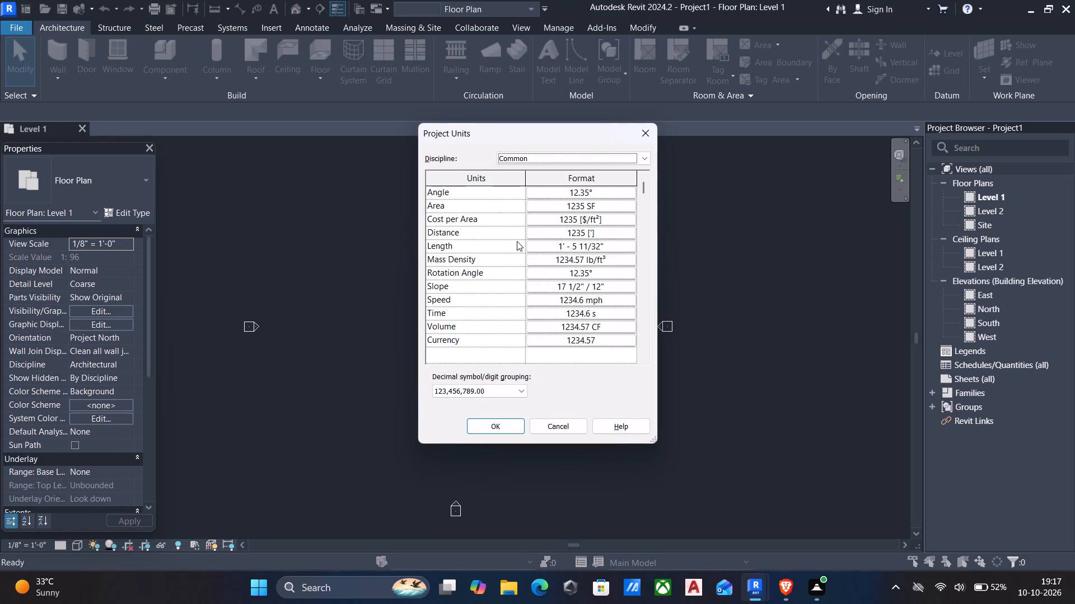
{"action": "left_click", "coordinate": [615, 241]}
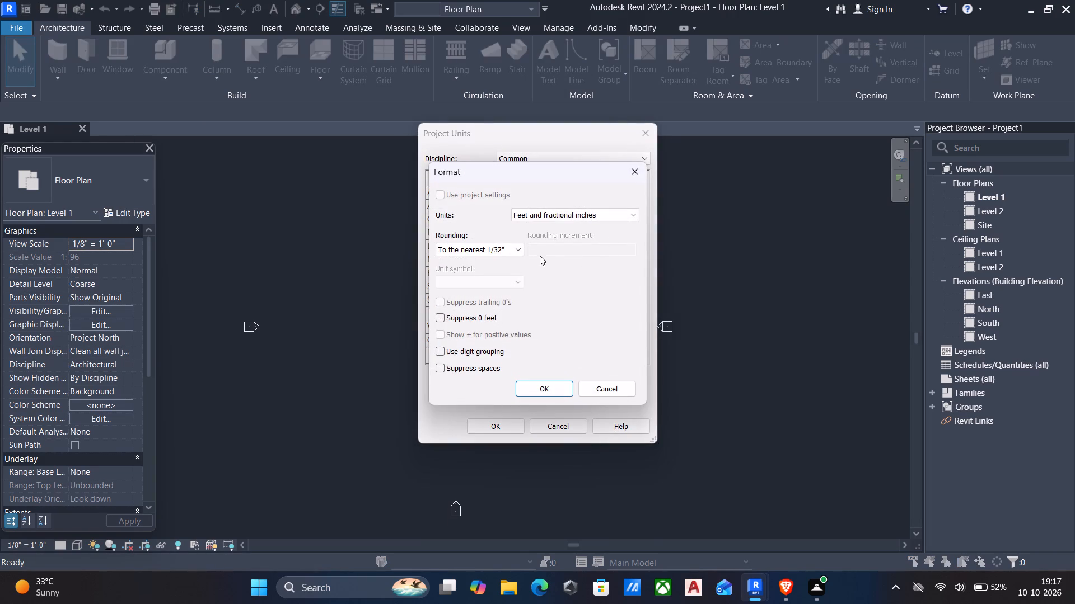
{"action": "left_click", "coordinate": [517, 249]}
{"action": "left_click", "coordinate": [487, 297]}
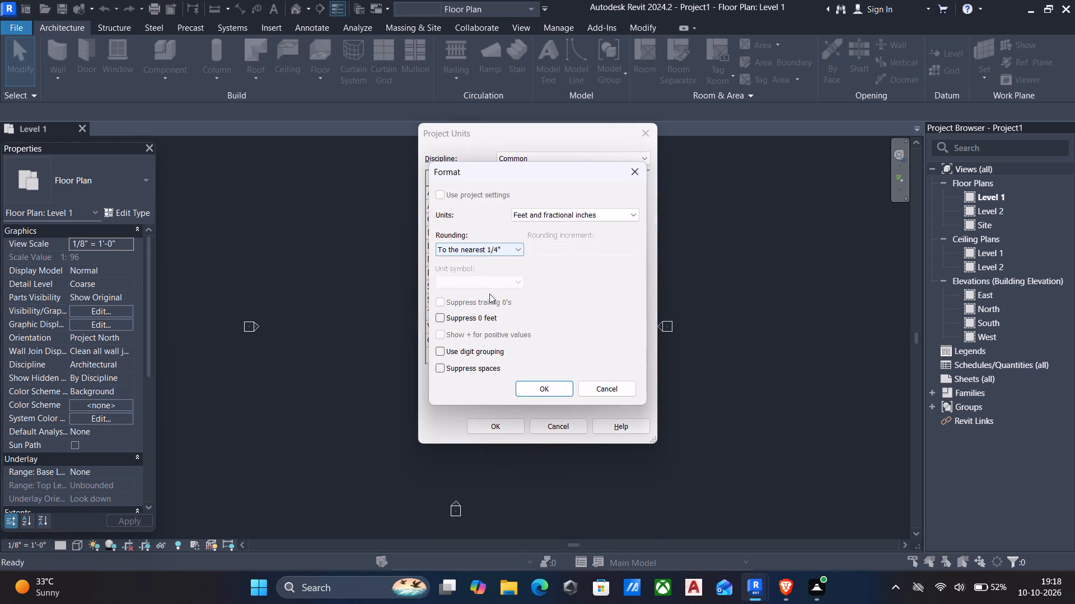
{"action": "left_click", "coordinate": [540, 391]}
{"action": "left_click", "coordinate": [493, 421]}
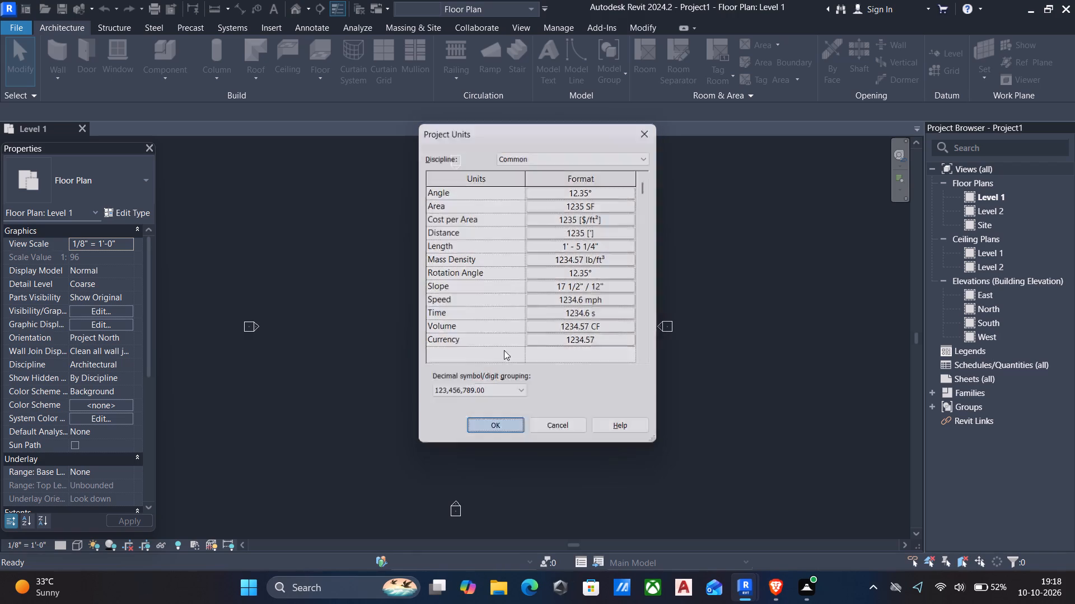
Dismiss the system update notification.
{"action": "middle_click_drag", "start_coordinate": [472, 254], "coordinate": [560, 284]}
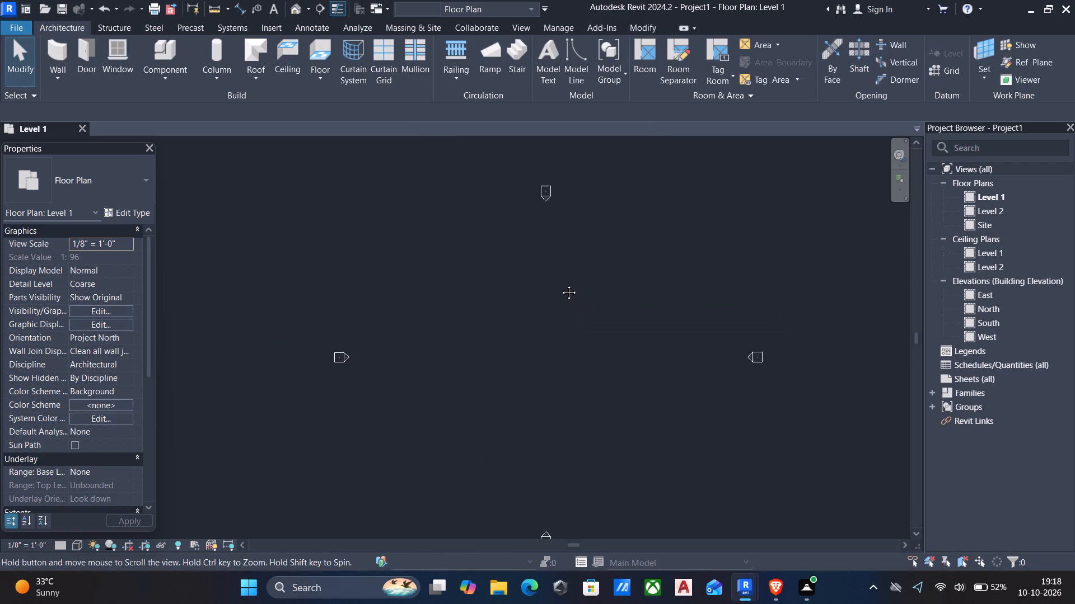
{"action": "middle_click_drag", "start_coordinate": [560, 284], "coordinate": [557, 281]}
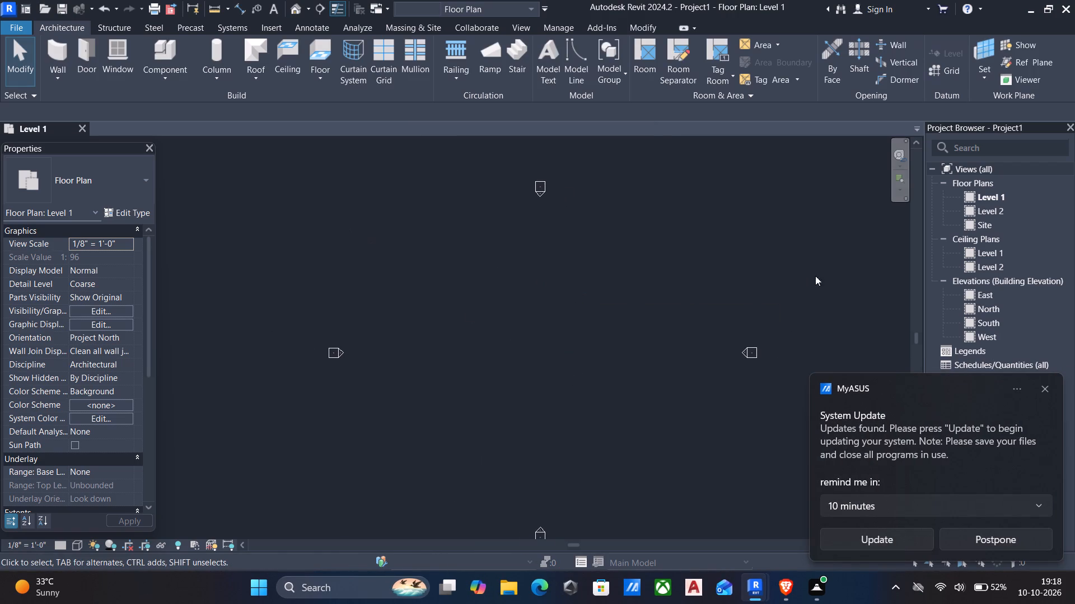
{"action": "left_click", "coordinate": [1042, 387]}
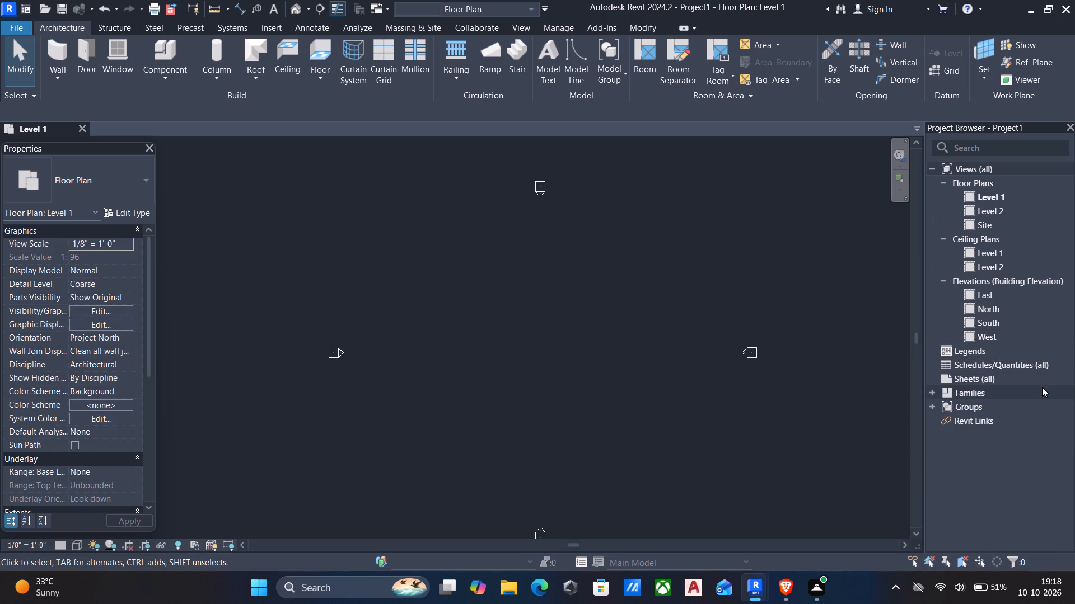
Open the South elevation and set the height of Level 2 above Level 1 to 12'.
{"action": "double_click", "coordinate": [997, 327]}
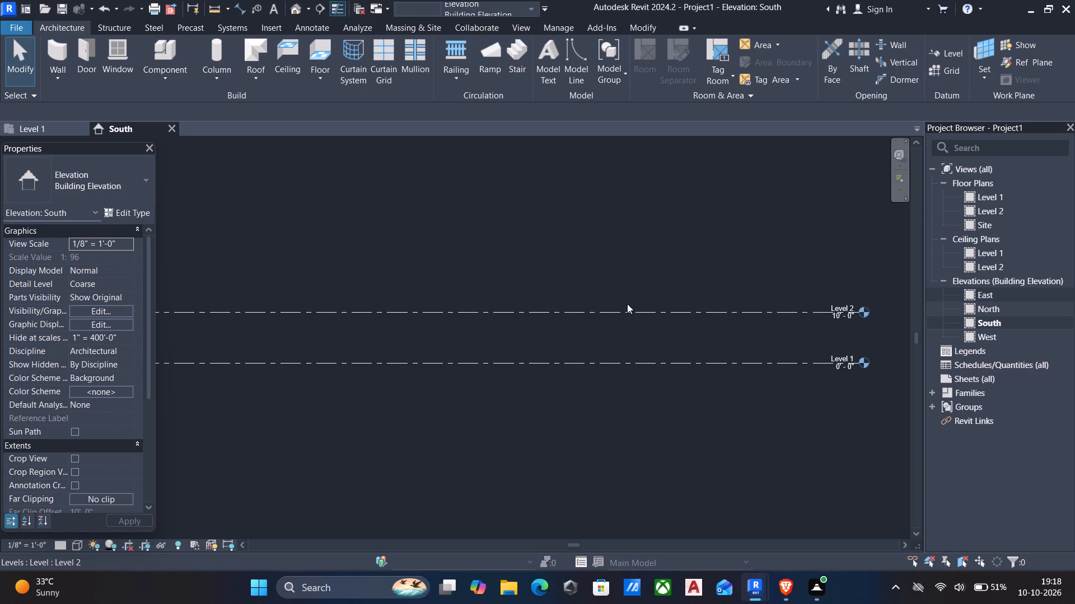
{"action": "left_click", "coordinate": [536, 310]}
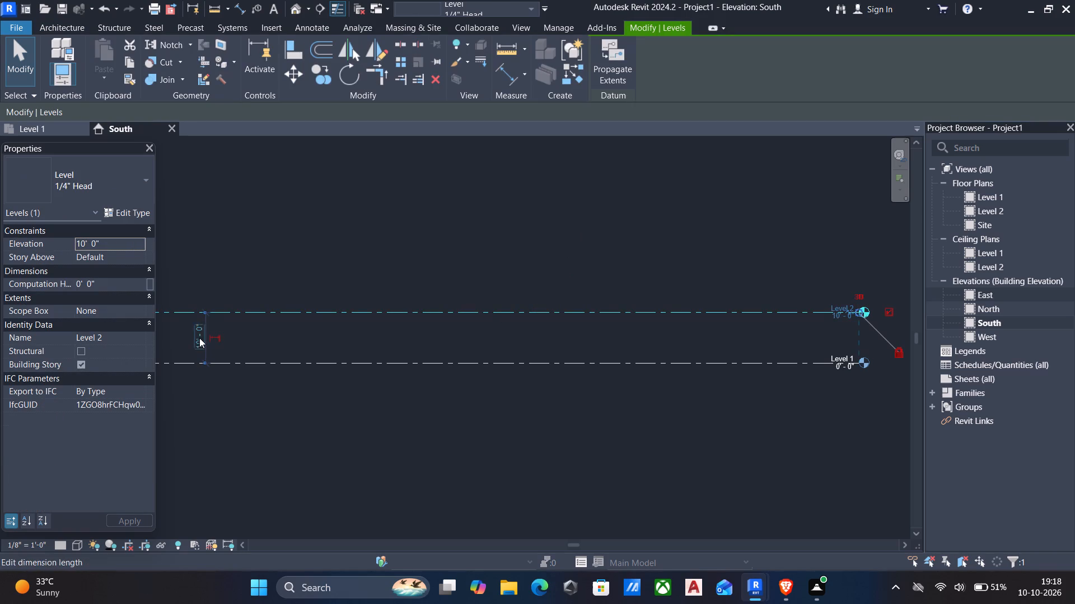
{"action": "left_click", "coordinate": [199, 338]}
{"action": "type", "text": "12"}
{"action": "key", "text": "apostrophe"}
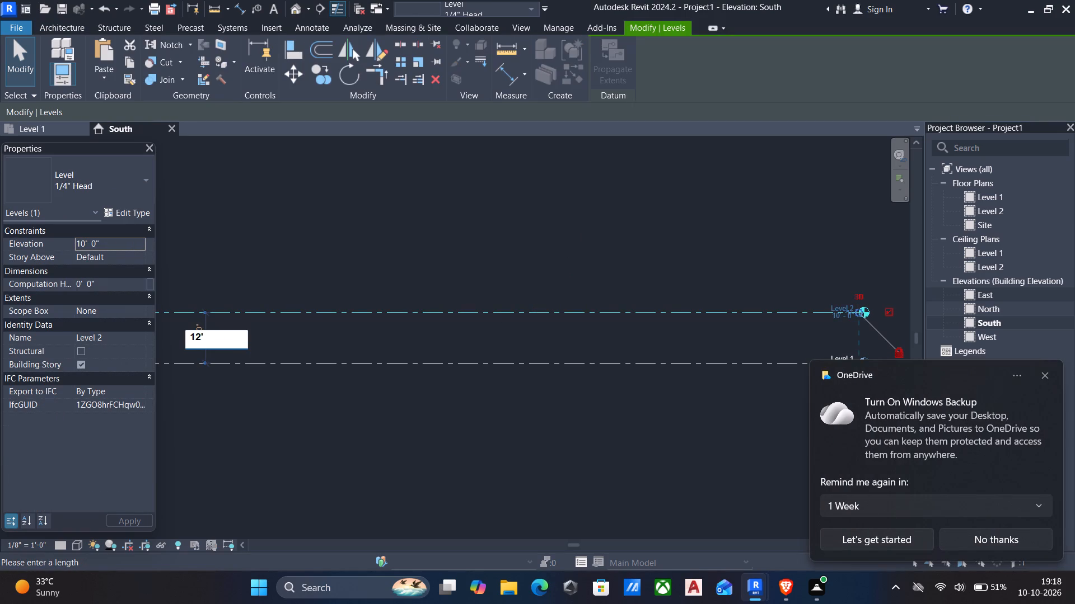
{"action": "key", "text": "Return"}
Draw a new level offset 6" above Level 2, spanning the full length of the existing level lines.
{"action": "key", "text": "c"}
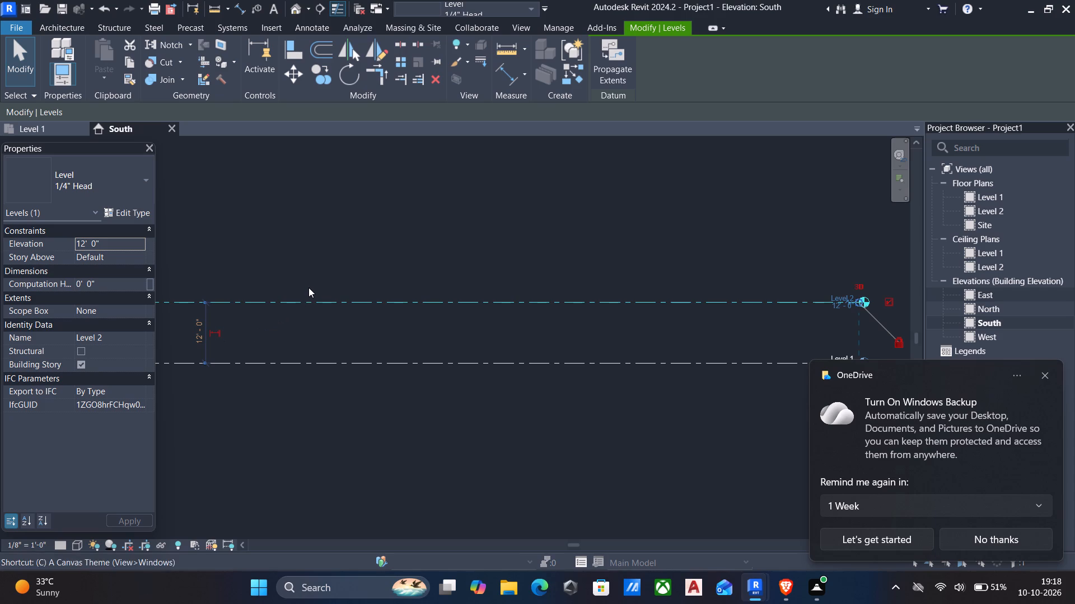
{"action": "key", "text": "s"}
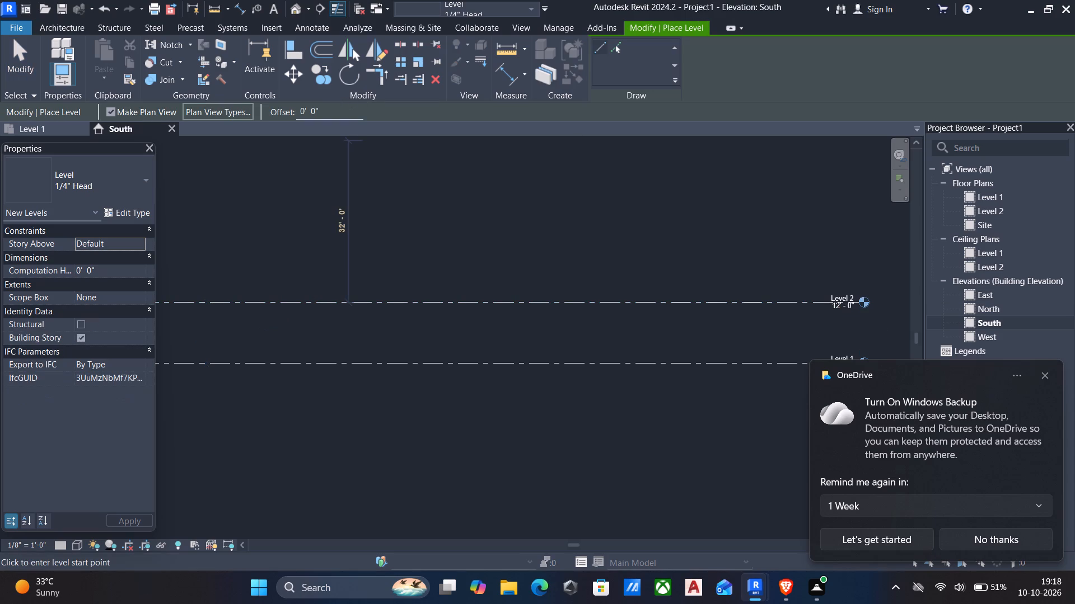
{"action": "left_click_drag", "start_coordinate": [329, 107], "coordinate": [150, 98]}
{"action": "key", "text": "6"}
{"action": "key", "text": "shift+quotedbl"}
{"action": "key", "text": "Return"}
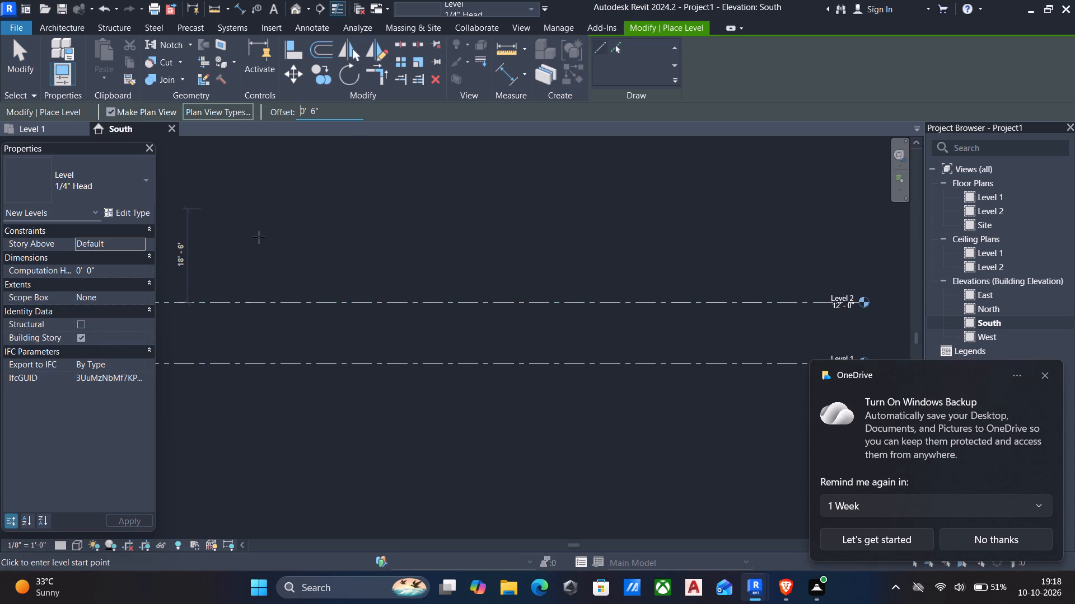
{"action": "scroll", "coordinate": [356, 272], "scroll_direction": "down", "scroll_amount": 3}
{"action": "scroll", "coordinate": [261, 302], "scroll_direction": "down", "scroll_amount": 1}
{"action": "middle_click_drag", "start_coordinate": [261, 302], "coordinate": [396, 308]}
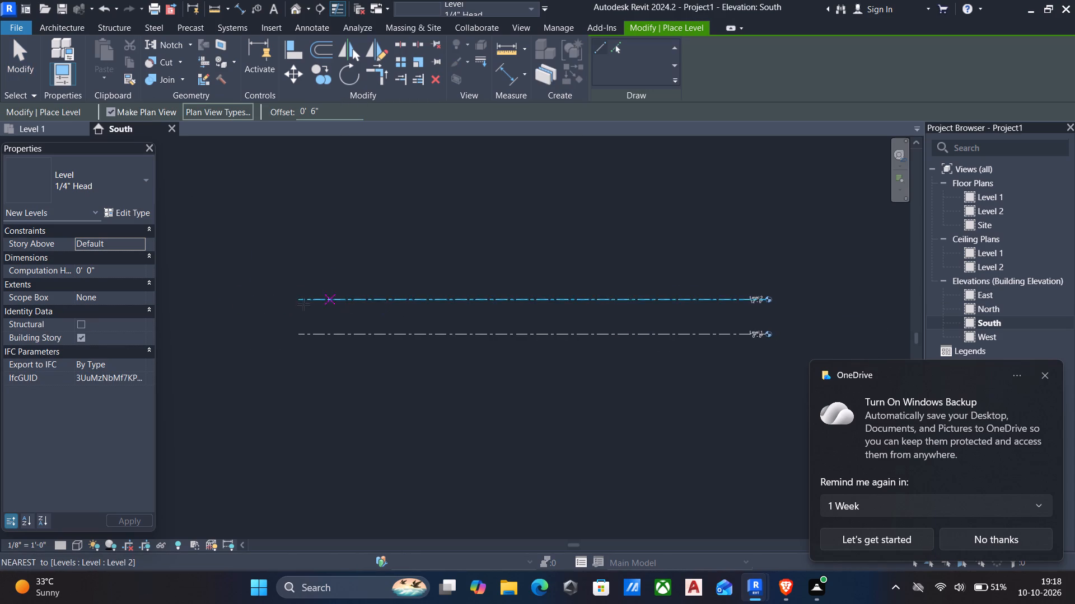
{"action": "scroll", "coordinate": [298, 304], "scroll_direction": "up", "scroll_amount": 5}
{"action": "left_click", "coordinate": [301, 295]}
{"action": "scroll", "coordinate": [553, 270], "scroll_direction": "down", "scroll_amount": 2}
{"action": "middle_click_drag", "start_coordinate": [555, 270], "coordinate": [502, 277]}
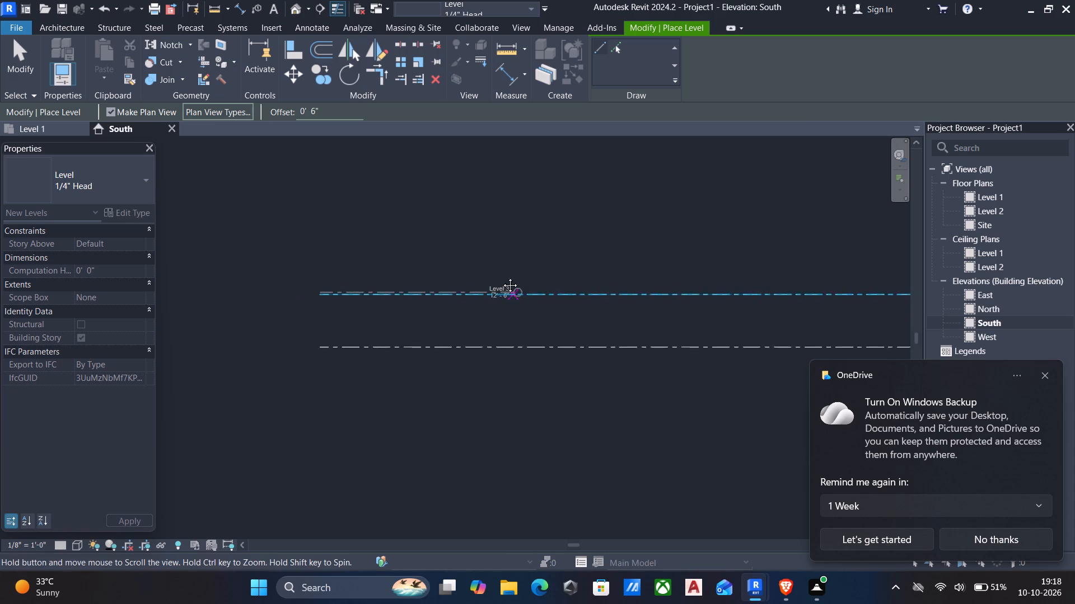
{"action": "middle_click_drag", "start_coordinate": [502, 277], "coordinate": [380, 273]}
{"action": "middle_click_drag", "start_coordinate": [768, 263], "coordinate": [635, 279]}
{"action": "scroll", "coordinate": [766, 264], "scroll_direction": "down", "scroll_amount": 1}
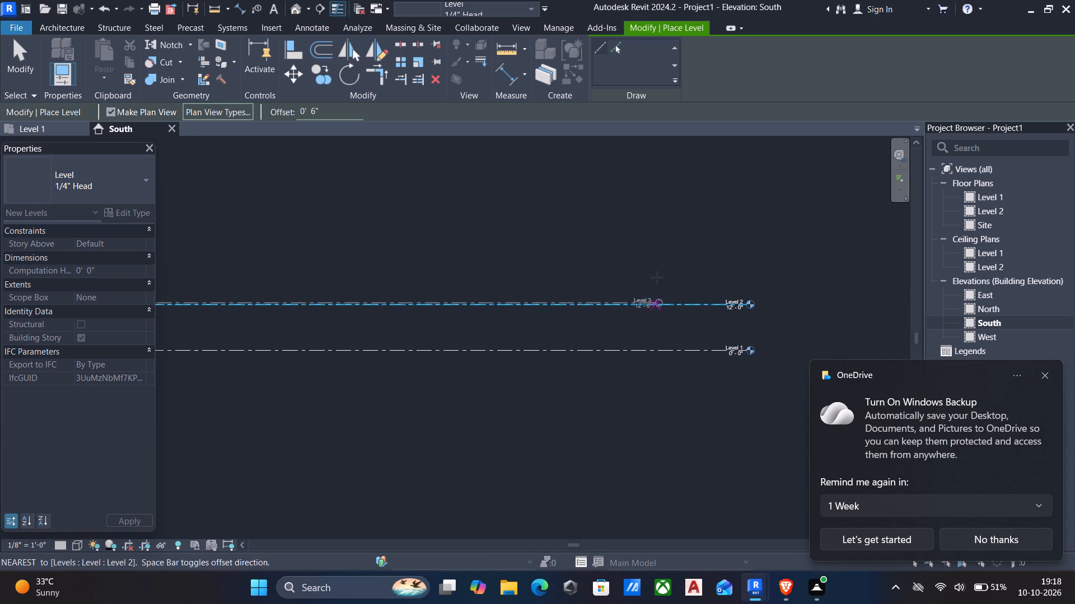
{"action": "left_click", "coordinate": [748, 292]}
{"action": "key", "text": "Escape"}
Draw another level offset 10' above Level 3, aligned with both ends of the existing level lines.
{"action": "scroll", "coordinate": [748, 292], "scroll_direction": "down", "scroll_amount": 1}
{"action": "middle_click_drag", "start_coordinate": [737, 308], "coordinate": [810, 342]}
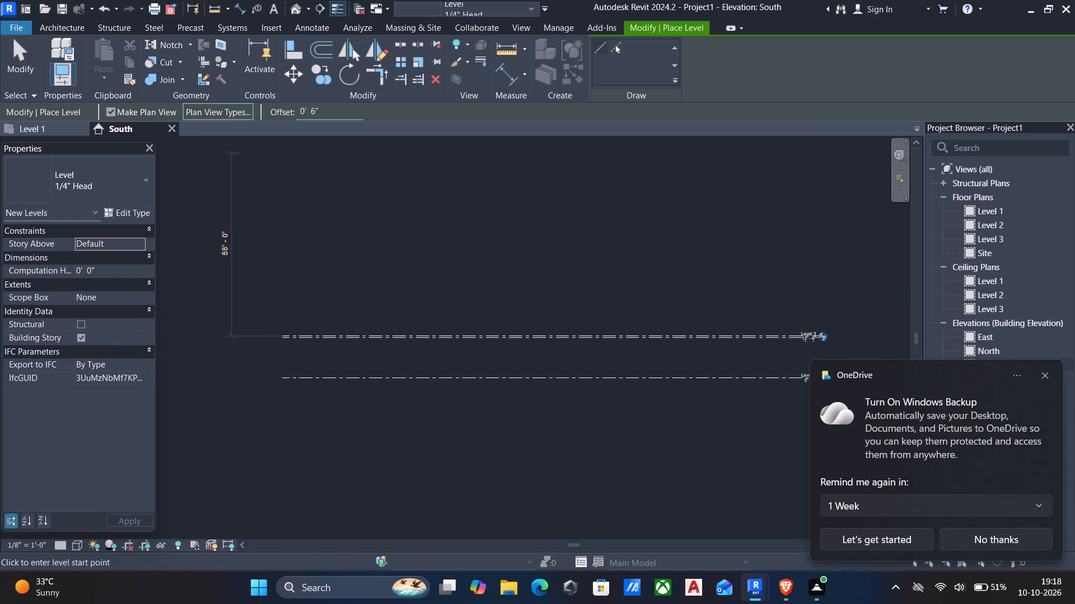
{"action": "left_click_drag", "start_coordinate": [354, 110], "coordinate": [35, 92]}
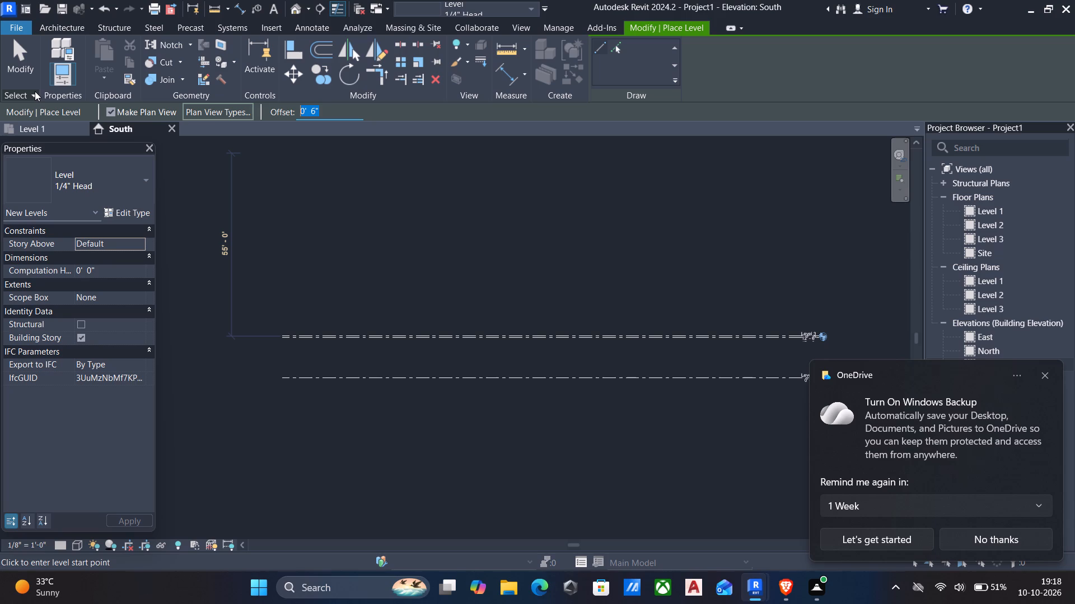
{"action": "type", "text": "10'"}
{"action": "scroll", "coordinate": [258, 312], "scroll_direction": "up", "scroll_amount": 7}
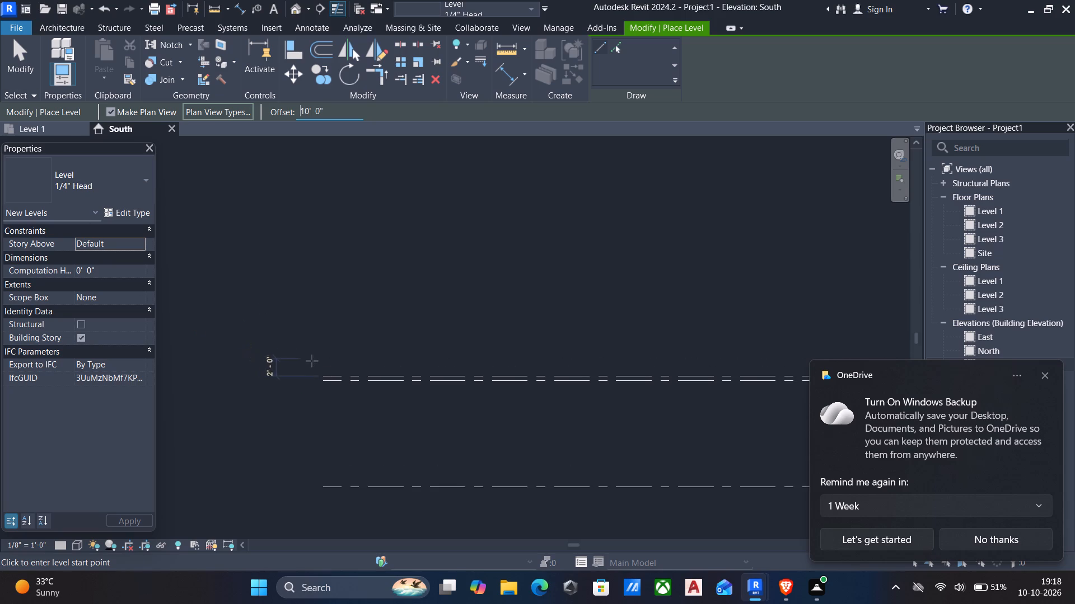
{"action": "left_click_drag", "start_coordinate": [319, 373], "coordinate": [336, 365]}
{"action": "scroll", "coordinate": [324, 371], "scroll_direction": "down", "scroll_amount": 5}
{"action": "middle_click_drag", "start_coordinate": [373, 357], "coordinate": [269, 338]}
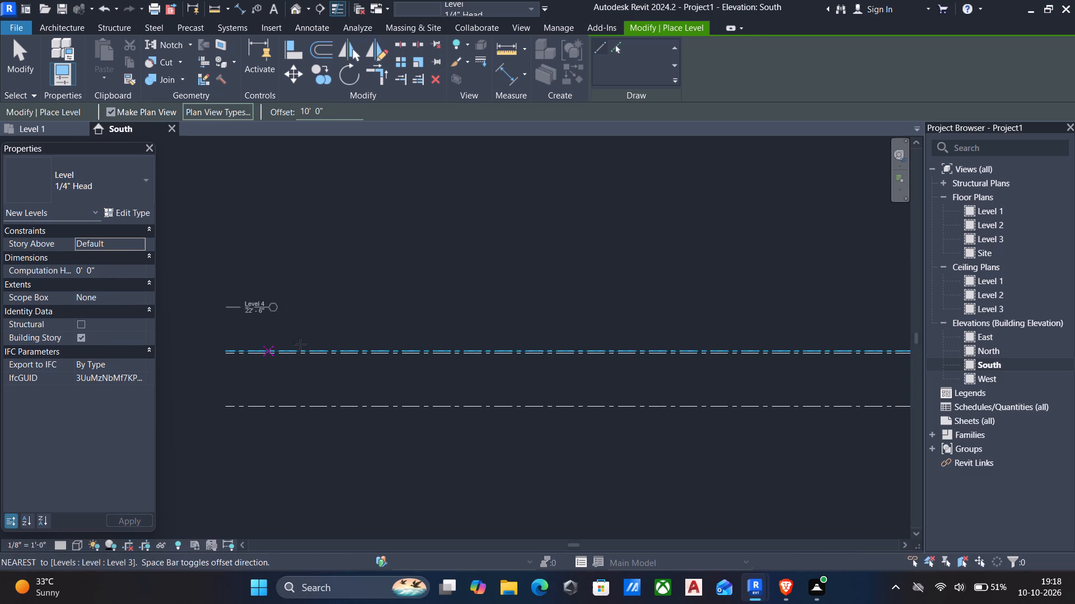
{"action": "scroll", "coordinate": [362, 343], "scroll_direction": "down", "scroll_amount": 5}
{"action": "scroll", "coordinate": [625, 316], "scroll_direction": "down", "scroll_amount": 1}
{"action": "middle_click_drag", "start_coordinate": [623, 317], "coordinate": [420, 326]}
{"action": "scroll", "coordinate": [468, 323], "scroll_direction": "up", "scroll_amount": 5}
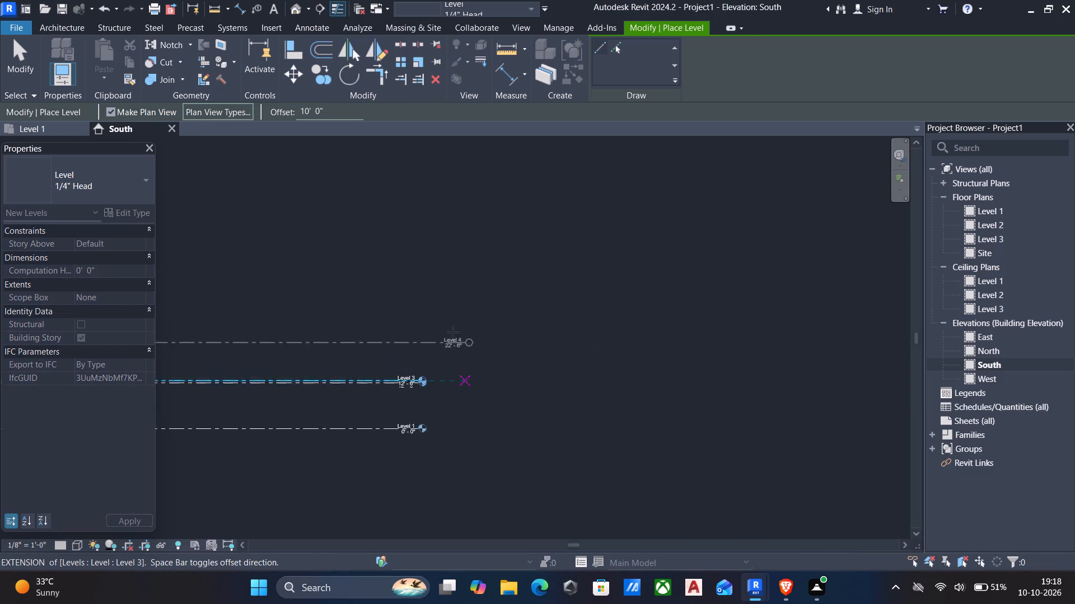
{"action": "scroll", "coordinate": [453, 332], "scroll_direction": "up", "scroll_amount": 1}
{"action": "left_click", "coordinate": [418, 341]}
{"action": "scroll", "coordinate": [418, 341], "scroll_direction": "down", "scroll_amount": 1}
{"action": "middle_click_drag", "start_coordinate": [444, 343], "coordinate": [680, 365]}
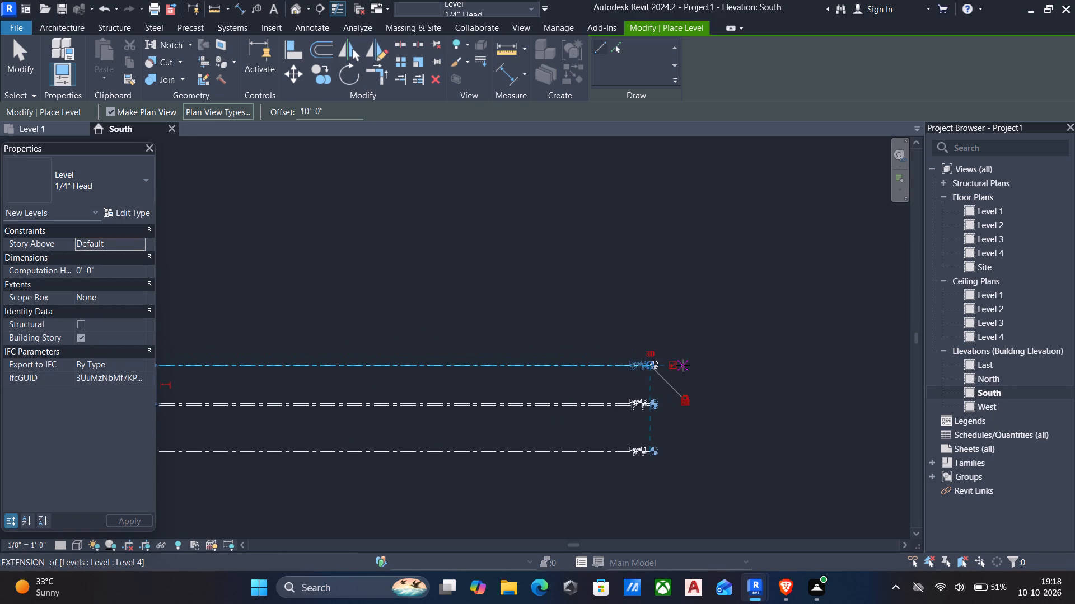
{"action": "key", "text": "Escape"}
Draw a level offset 6" above Level 4 along its full length and finish placing levels.
{"action": "scroll", "coordinate": [646, 357], "scroll_direction": "down", "scroll_amount": 2}
{"action": "middle_click_drag", "start_coordinate": [631, 352], "coordinate": [759, 336]}
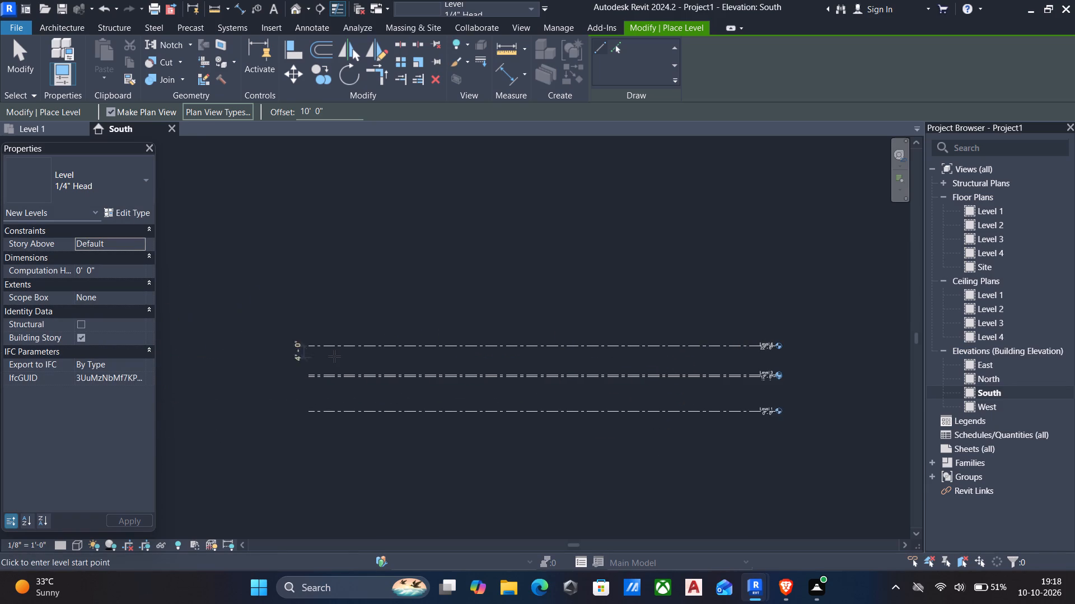
{"action": "left_click_drag", "start_coordinate": [333, 108], "coordinate": [16, 79]}
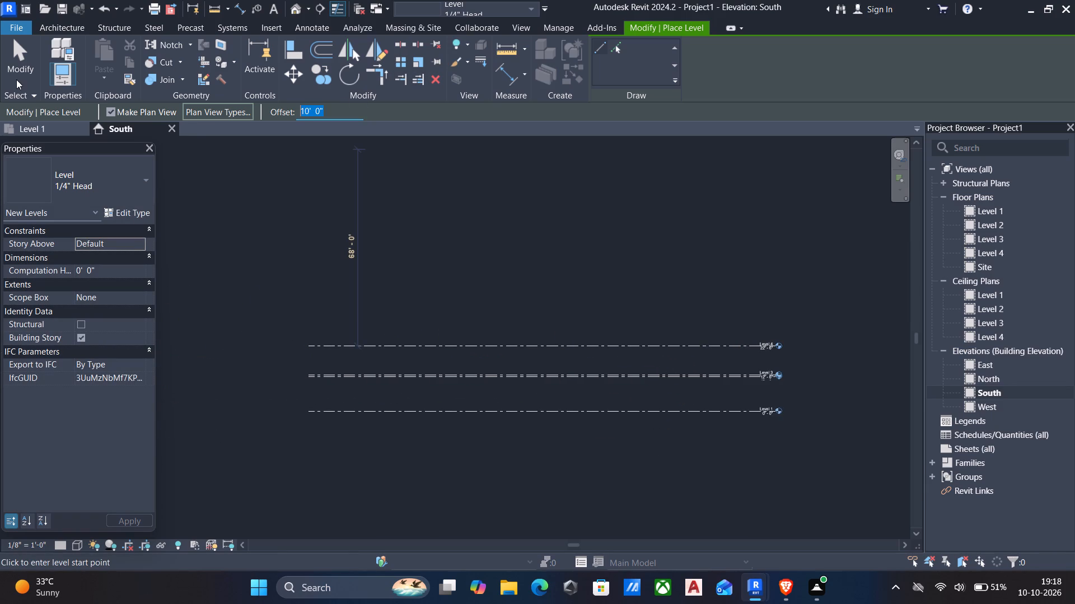
{"action": "key", "text": "6"}
{"action": "key", "text": "shift+quotedbl"}
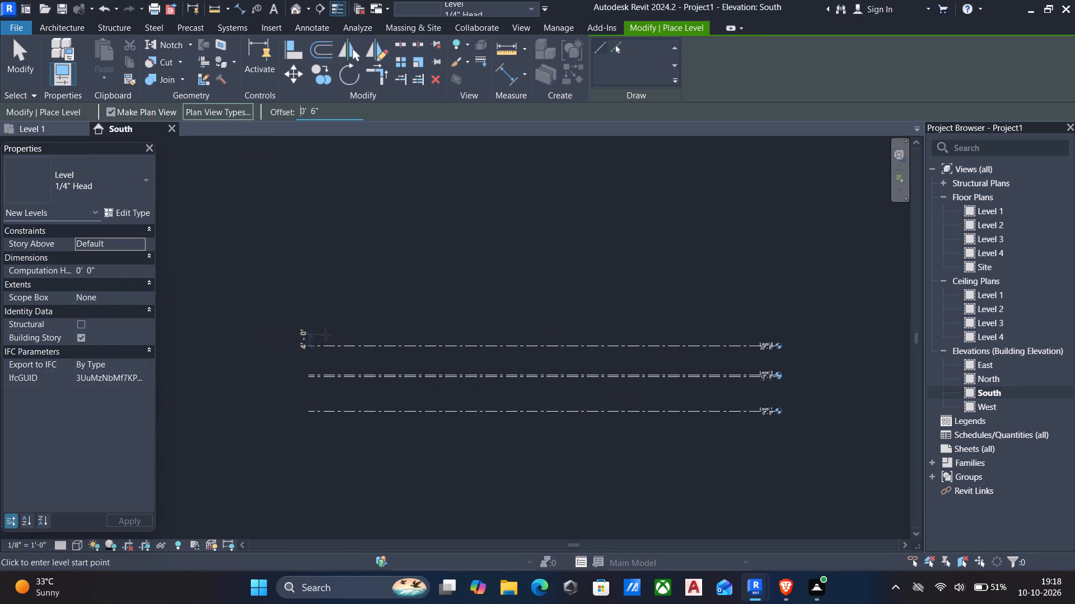
{"action": "left_click", "coordinate": [305, 338]}
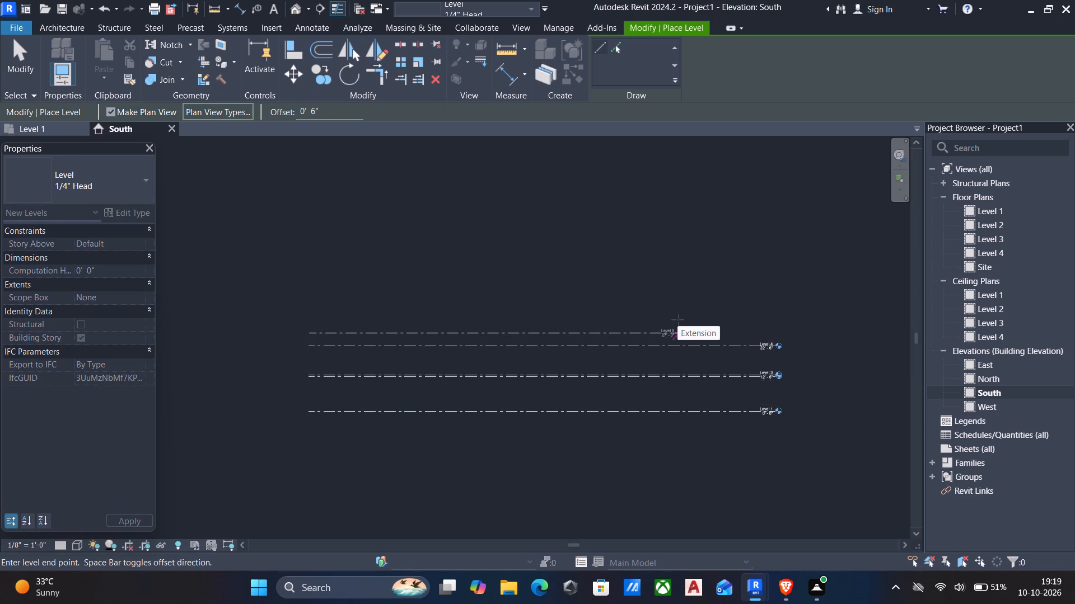
{"action": "key", "text": "Escape"}
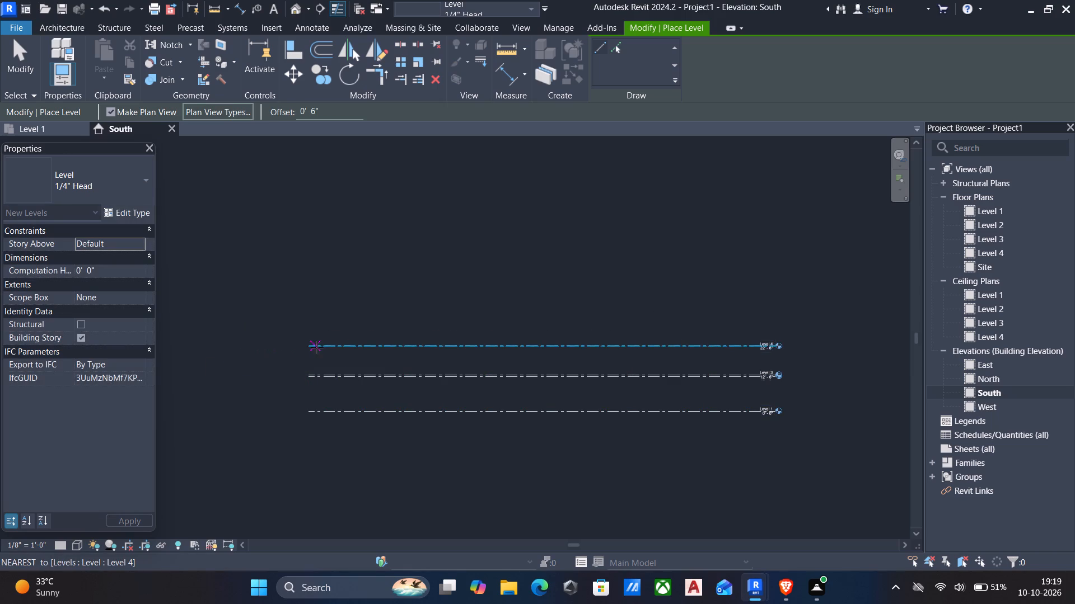
{"action": "left_click", "coordinate": [309, 345]}
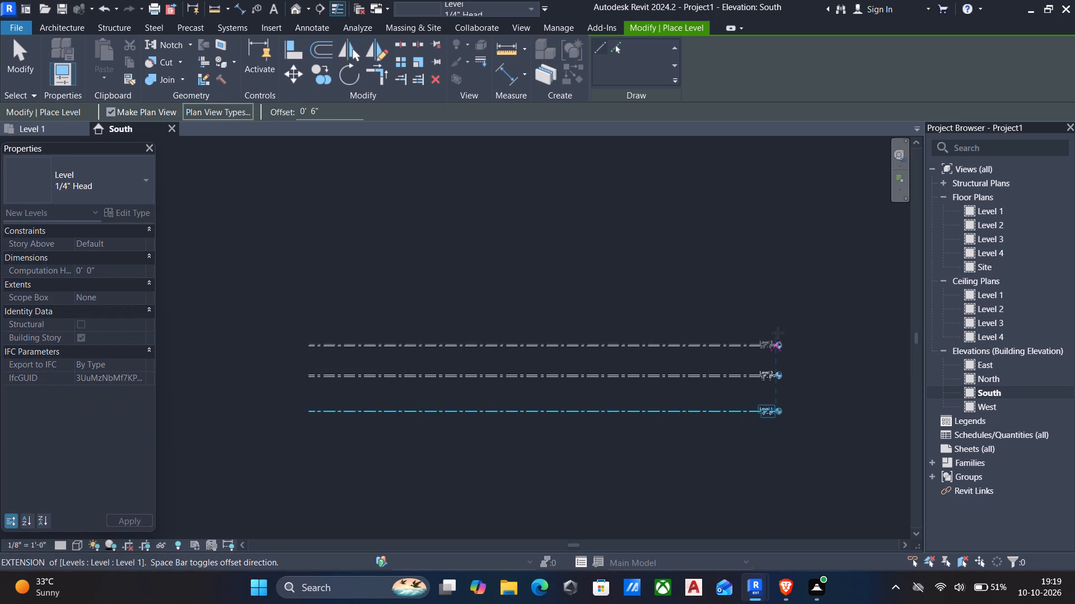
{"action": "left_click", "coordinate": [778, 333]}
{"action": "key", "text": "Escape"}
{"action": "key", "text": "Escape"}
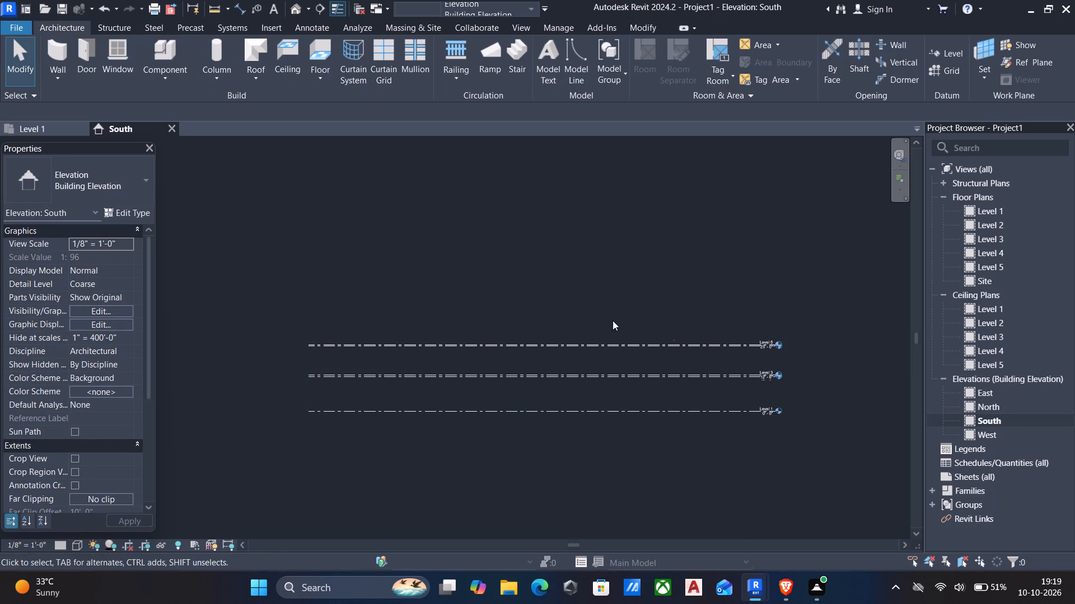
In the Level 1 floor plan, duplicate the Generic - 8" wall type as "9" wall" with a 9" structure thickness.
{"action": "double_click", "coordinate": [988, 215]}
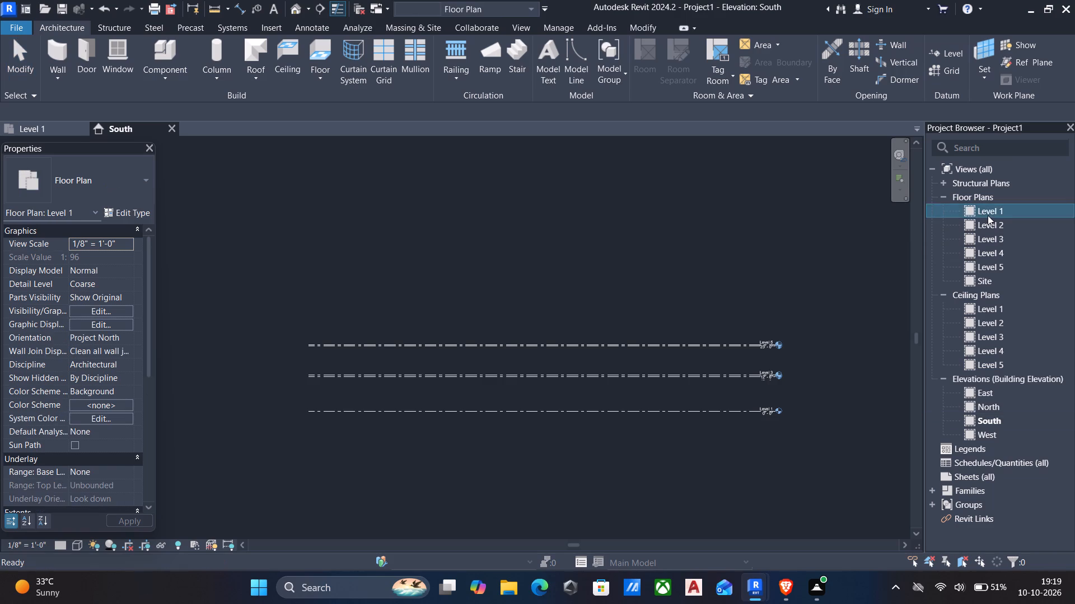
{"action": "type", "text": "wa"}
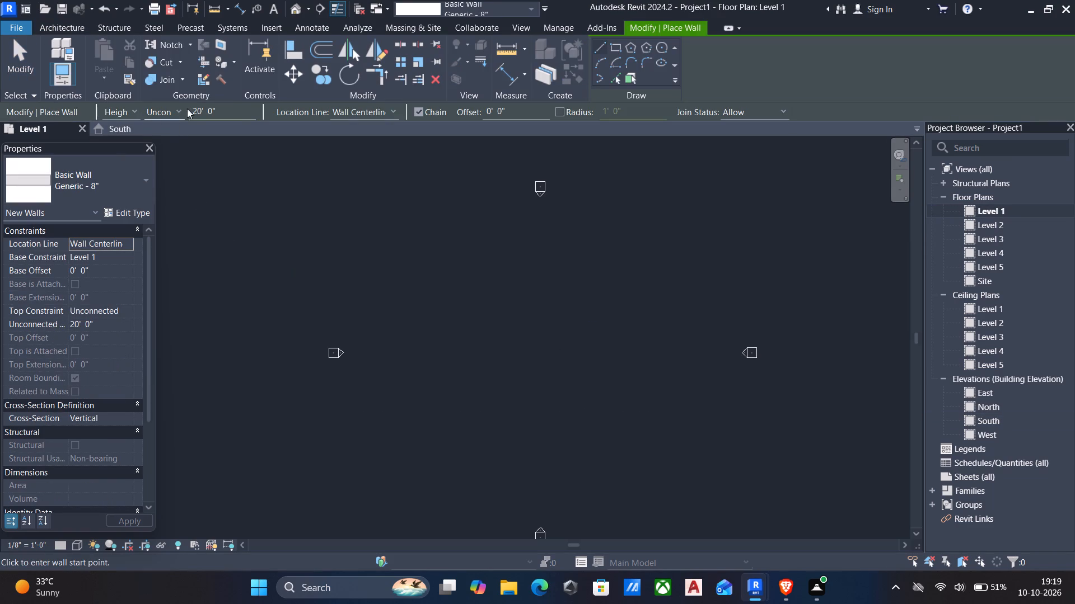
{"action": "left_click", "coordinate": [123, 210]}
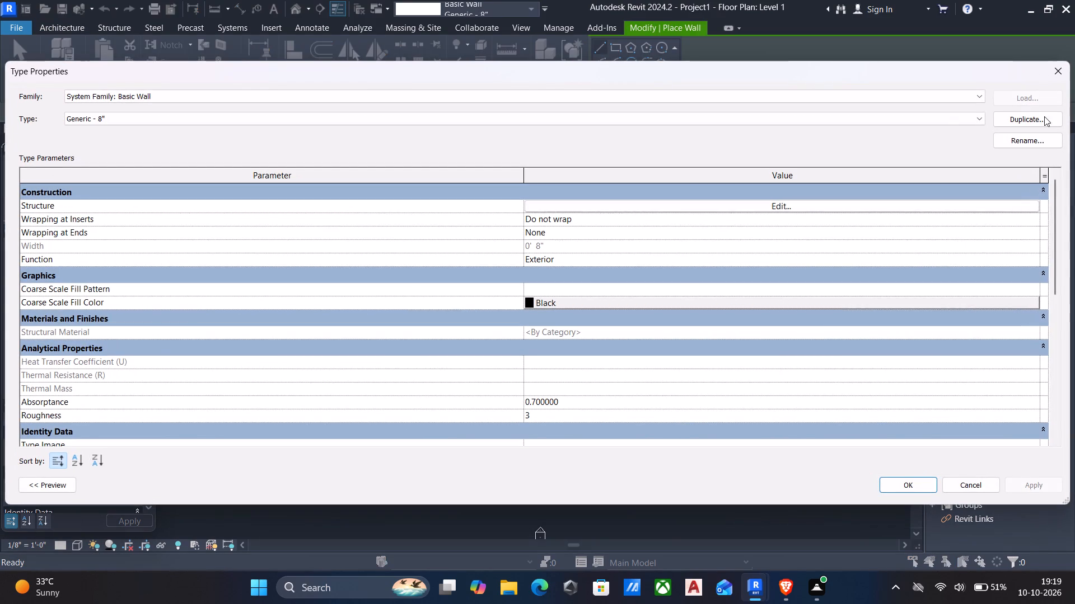
{"action": "left_click", "coordinate": [1029, 117]}
{"action": "key", "text": "BackSpace"}
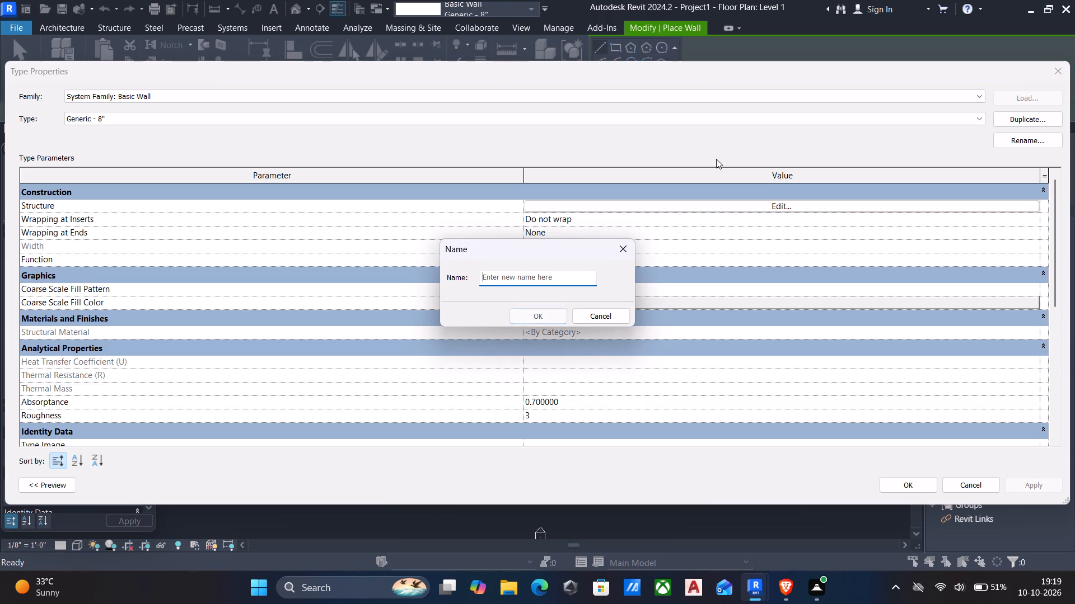
{"action": "type", "text": "9\""}
{"action": "key", "text": "space"}
{"action": "type", "text": "wall"}
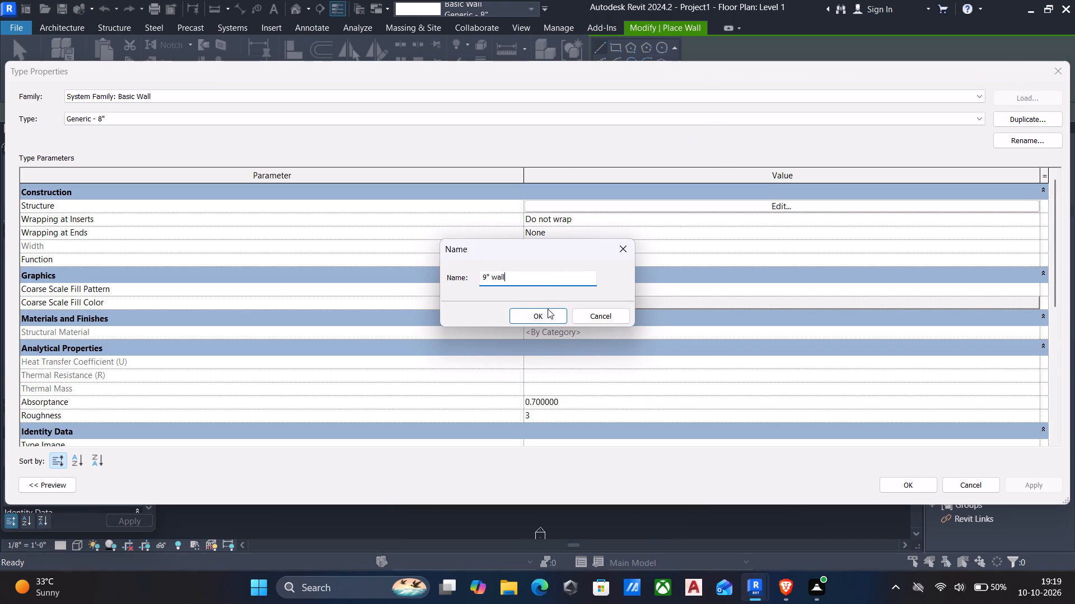
{"action": "left_click", "coordinate": [548, 316]}
{"action": "left_click", "coordinate": [775, 205]}
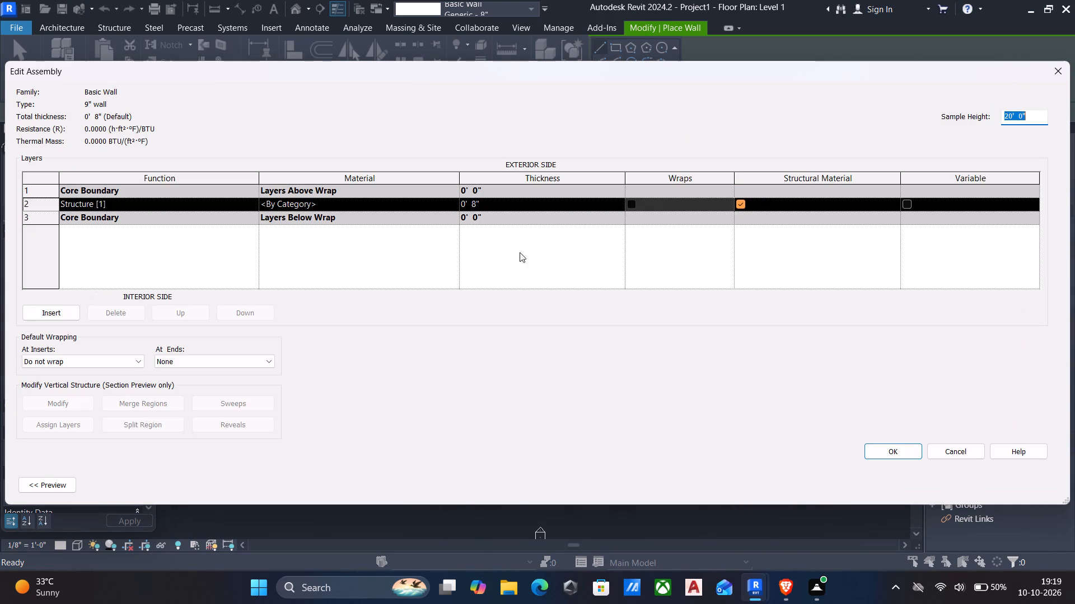
{"action": "left_click", "coordinate": [532, 200]}
{"action": "type", "text": "9\""}
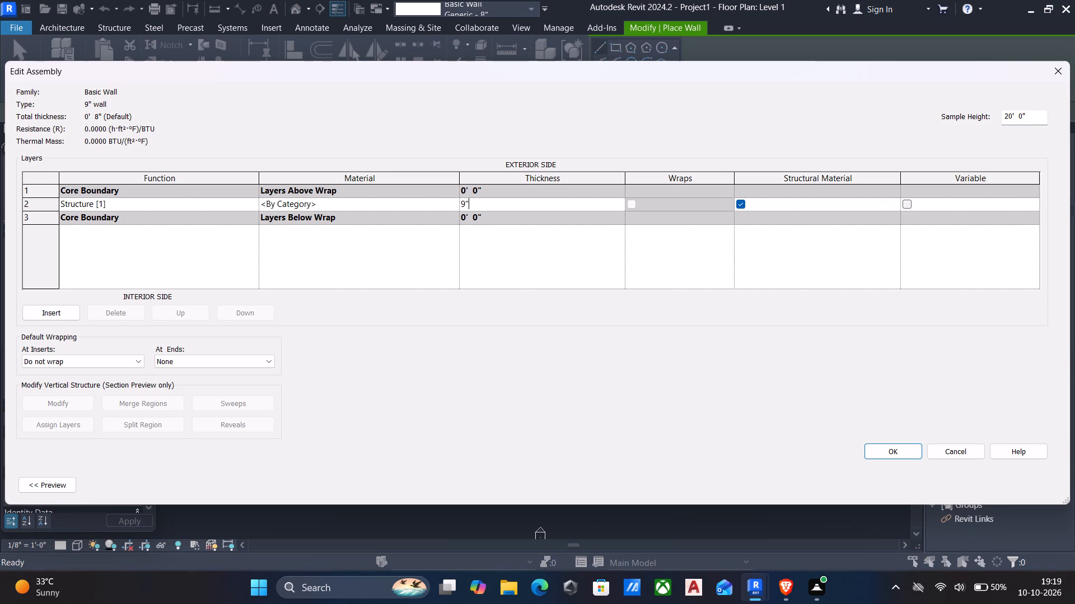
{"action": "left_click", "coordinate": [898, 443]}
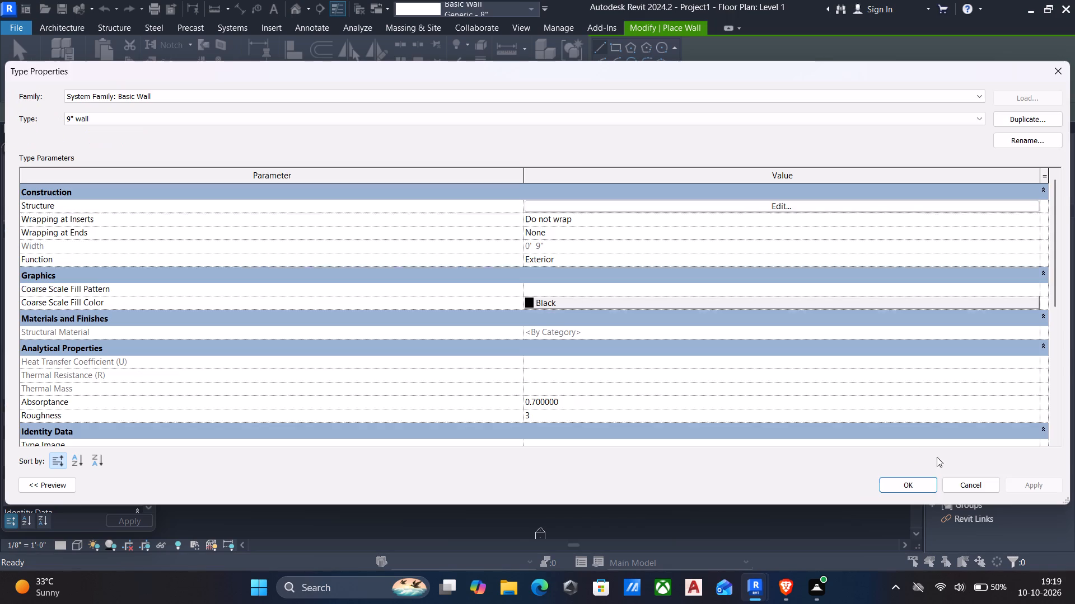
{"action": "left_click", "coordinate": [1037, 487]}
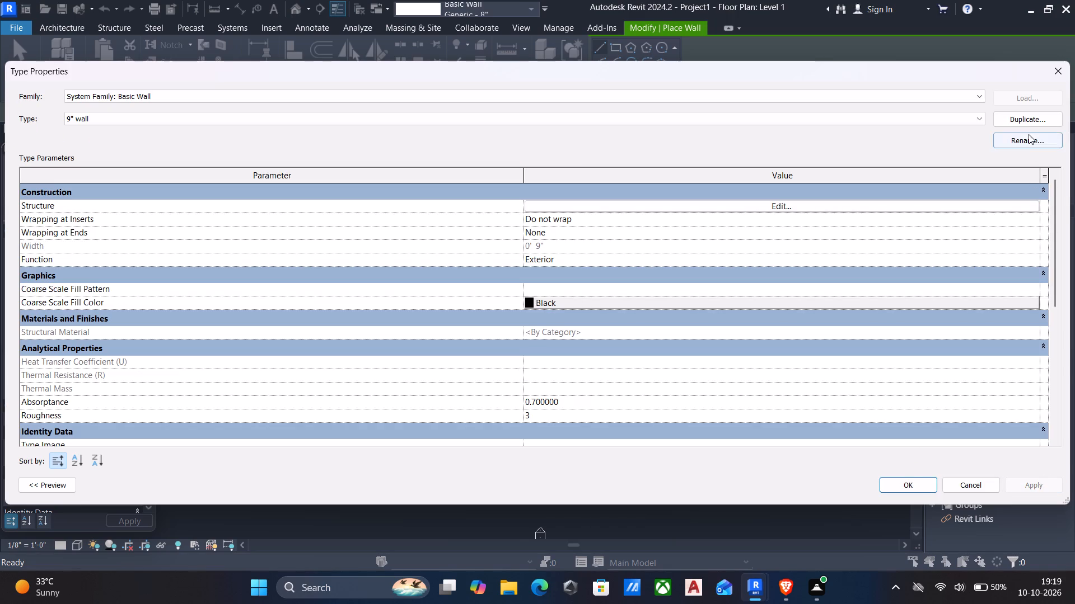
Duplicate the 9" wall type as "4.5" wall" with a 4.5" structure thickness.
{"action": "left_click", "coordinate": [1022, 119]}
{"action": "key", "text": "BackSpace"}
{"action": "type", "text": "4.5\""}
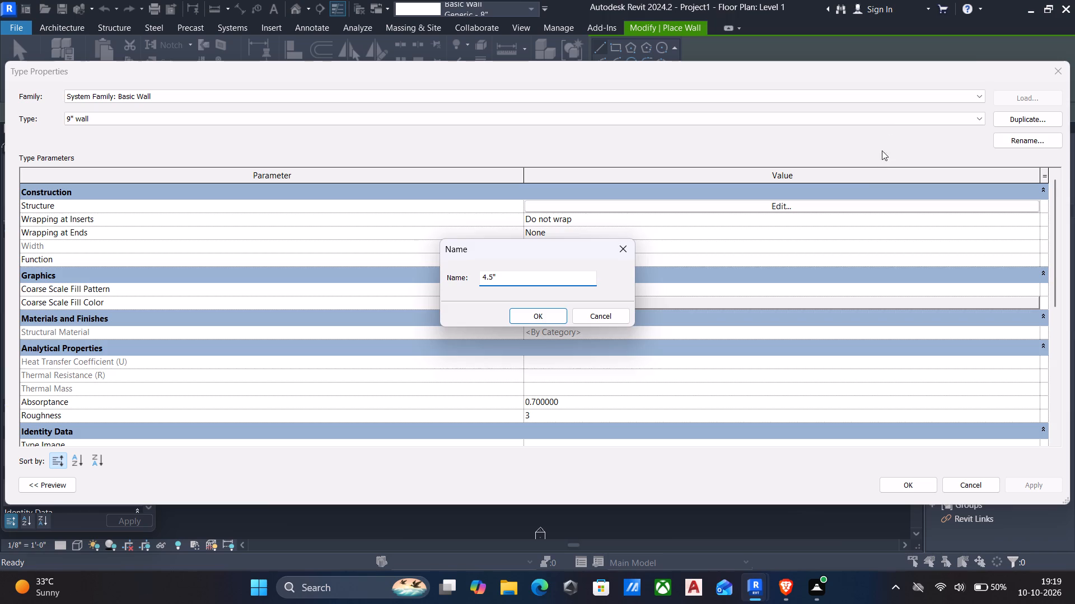
{"action": "key", "text": "space"}
{"action": "type", "text": "wall"}
{"action": "left_click", "coordinate": [534, 315]}
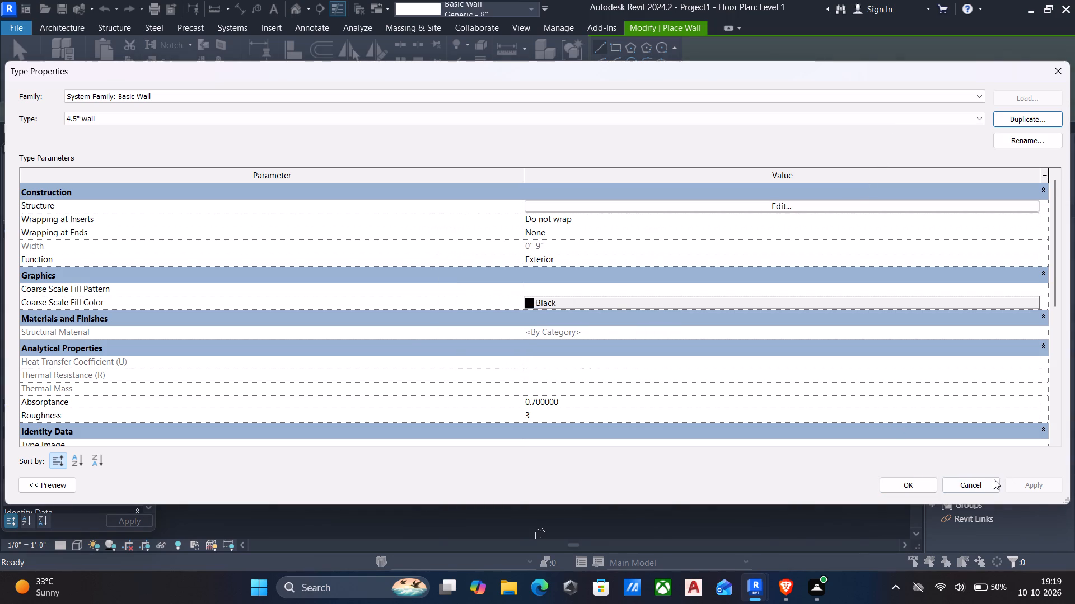
{"action": "left_click", "coordinate": [793, 199]}
{"action": "left_click", "coordinate": [776, 204]}
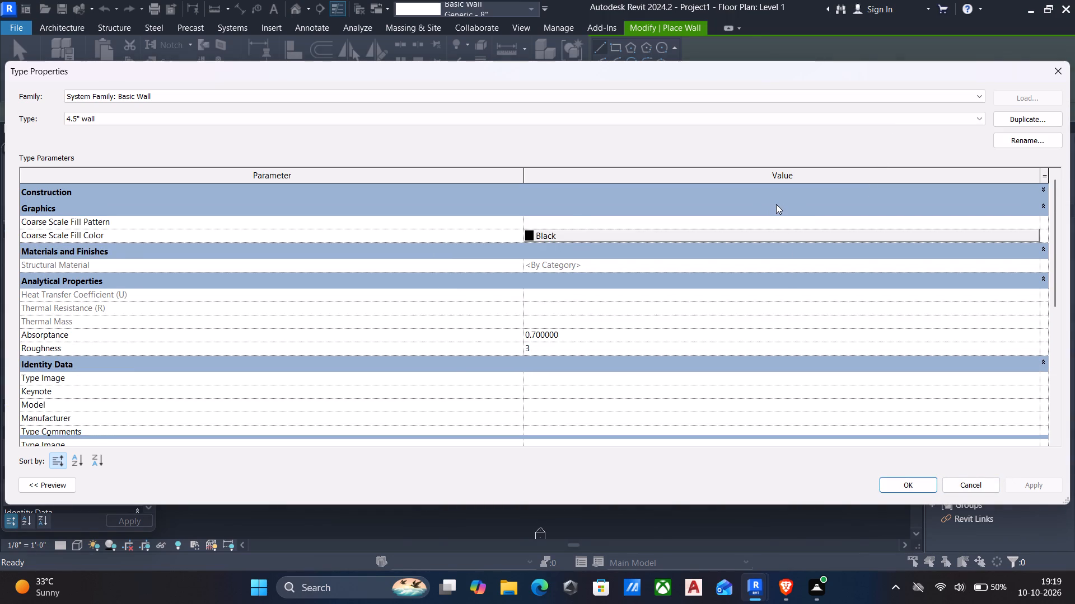
{"action": "left_click", "coordinate": [776, 204]}
{"action": "left_click", "coordinate": [773, 187]}
{"action": "left_click", "coordinate": [772, 203]}
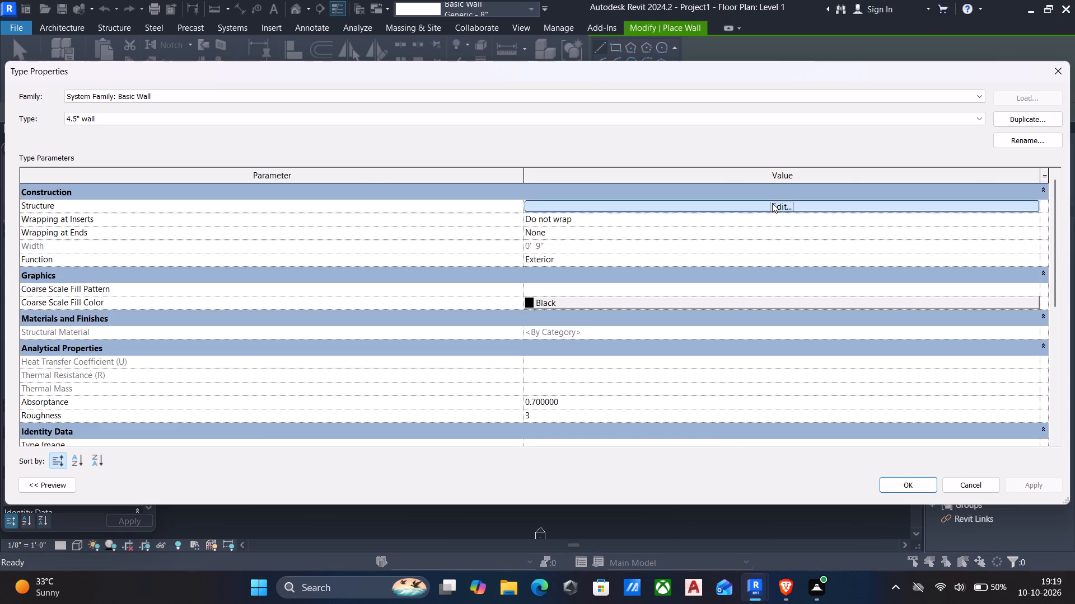
{"action": "left_click", "coordinate": [540, 209]}
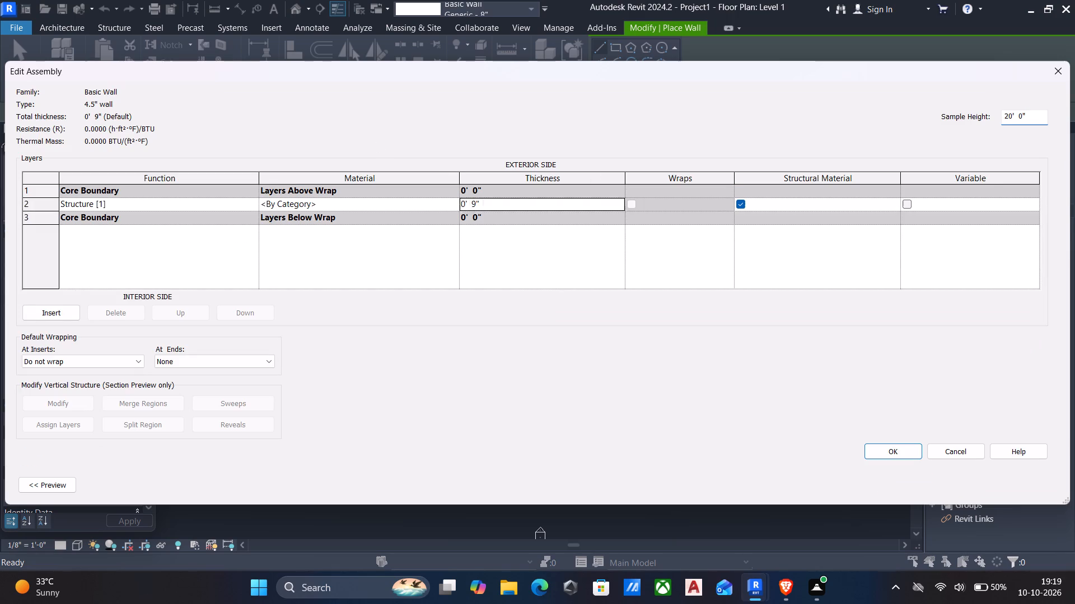
{"action": "type", "text": "4.5\""}
{"action": "key", "text": "Return"}
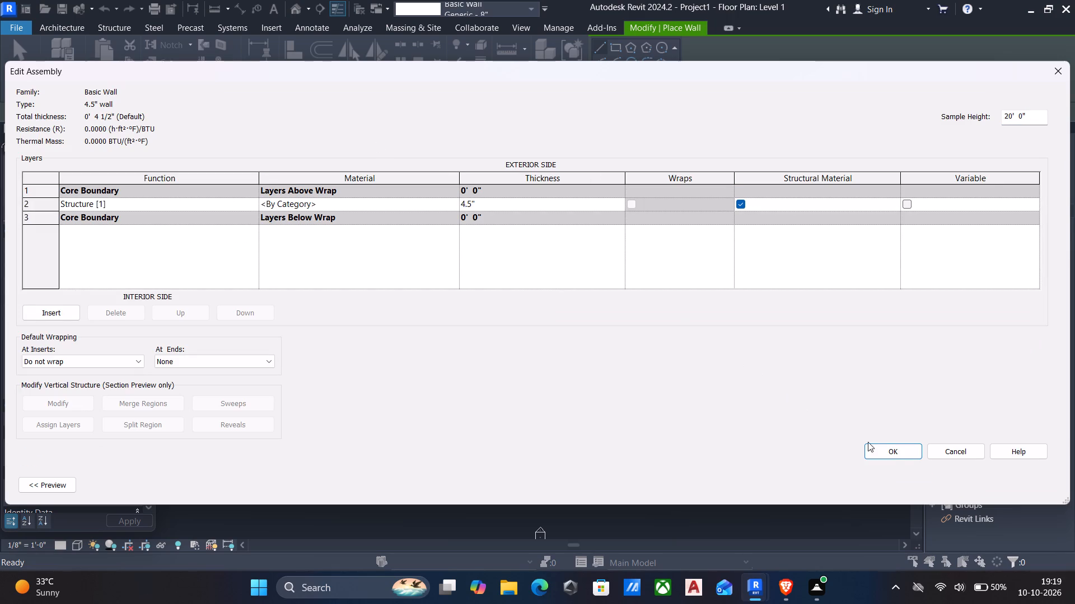
{"action": "left_click", "coordinate": [892, 450]}
{"action": "left_click", "coordinate": [1047, 484]}
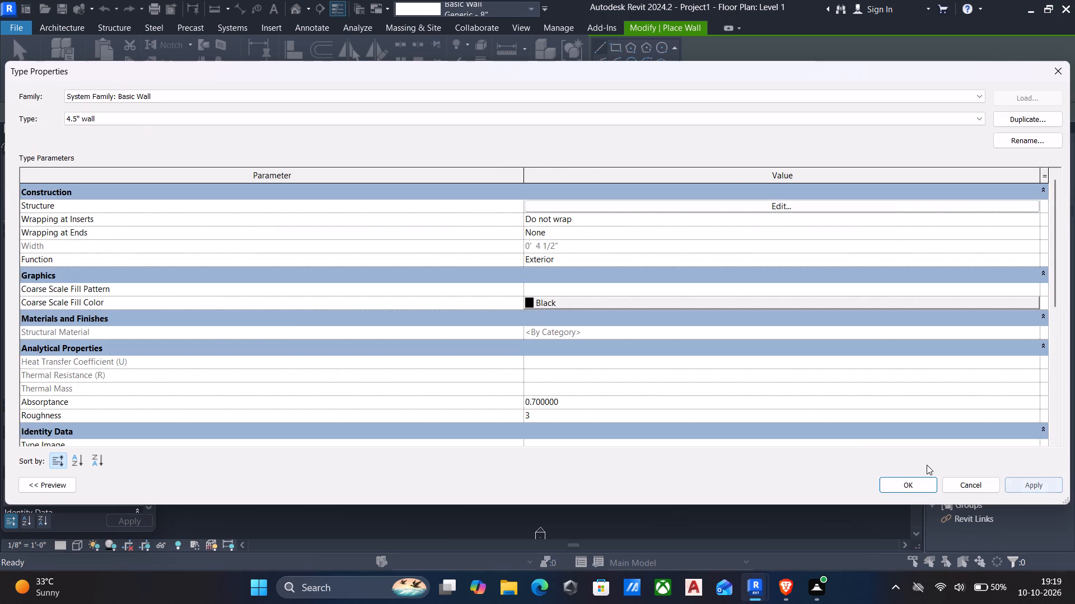
{"action": "left_click", "coordinate": [911, 485]}
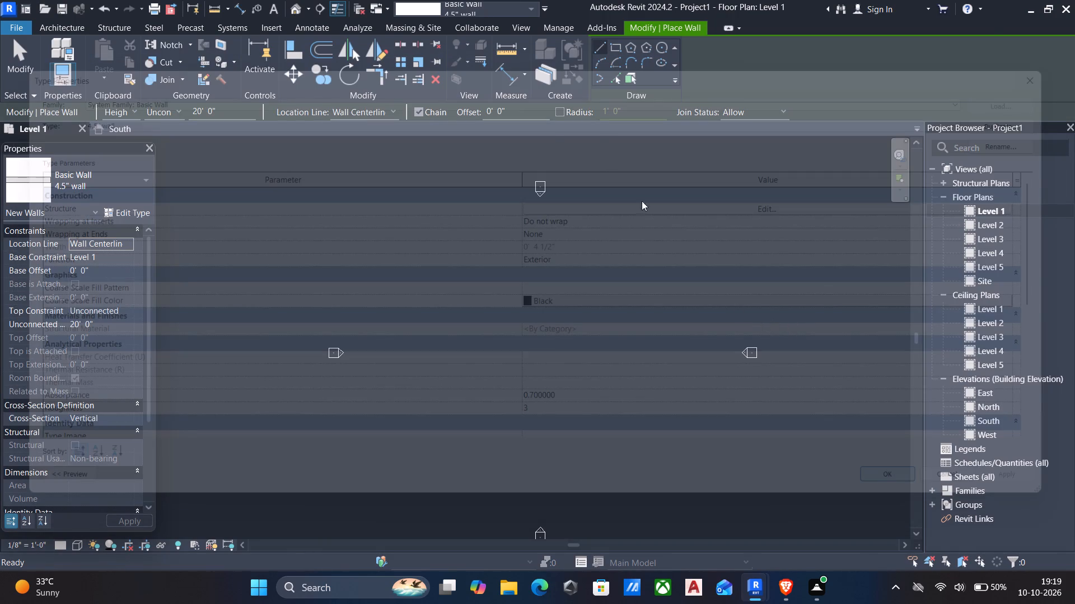
Draw a rectangle of 9" walls about 40'-6" wide by 48'-6" deep, up to Level 2, with the location line at Finish Face: Exterior.
{"action": "left_click", "coordinate": [179, 114]}
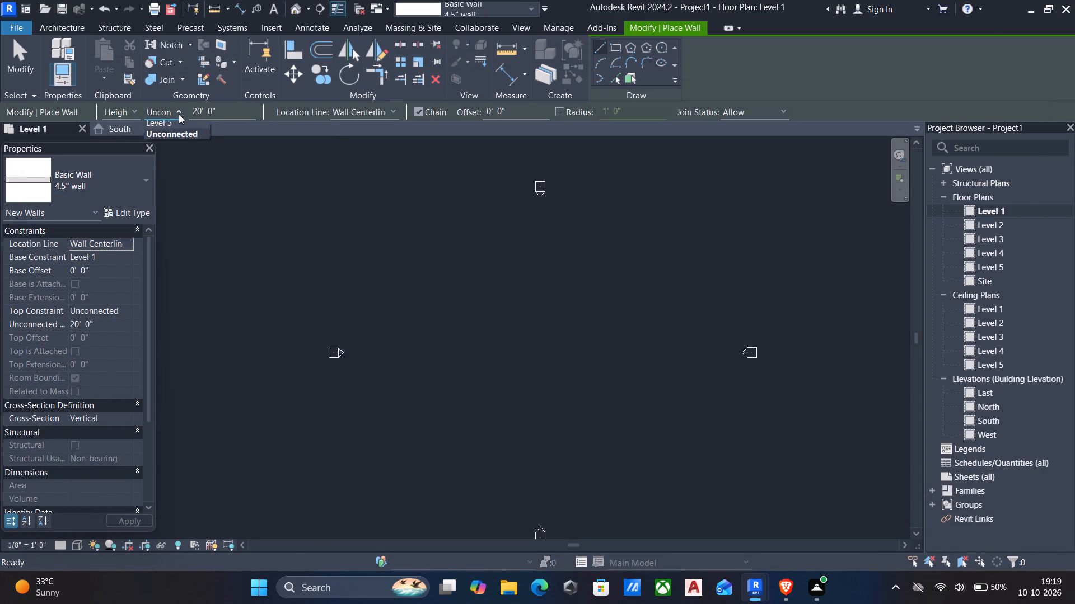
{"action": "left_click", "coordinate": [173, 137]}
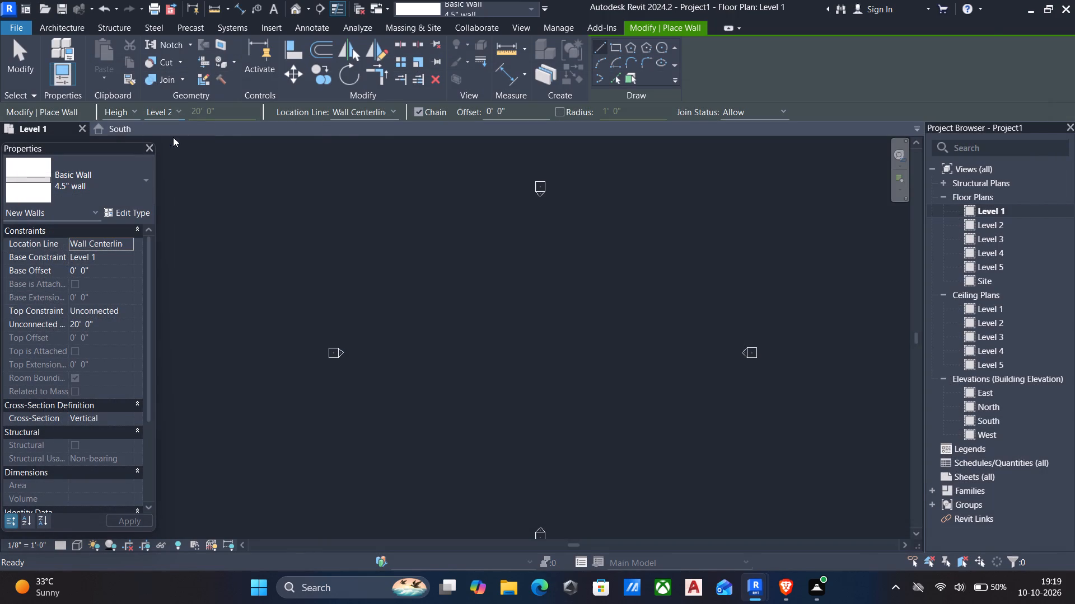
{"action": "left_click", "coordinate": [391, 110]}
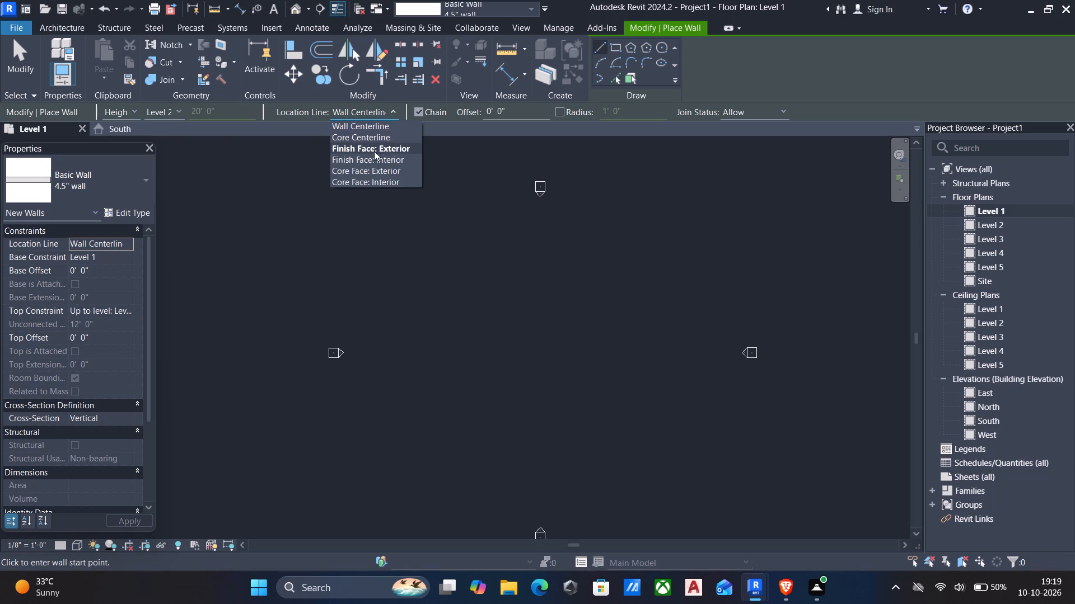
{"action": "left_click", "coordinate": [374, 151]}
{"action": "left_click", "coordinate": [138, 185]}
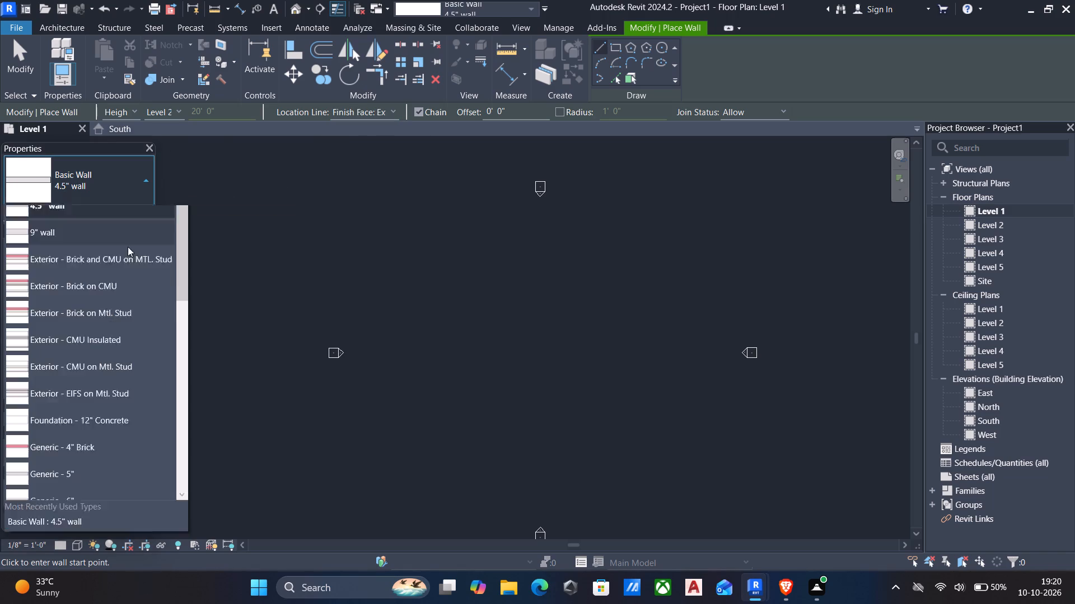
{"action": "scroll", "coordinate": [123, 261], "scroll_direction": "up", "scroll_amount": 5}
{"action": "left_click", "coordinate": [77, 291]}
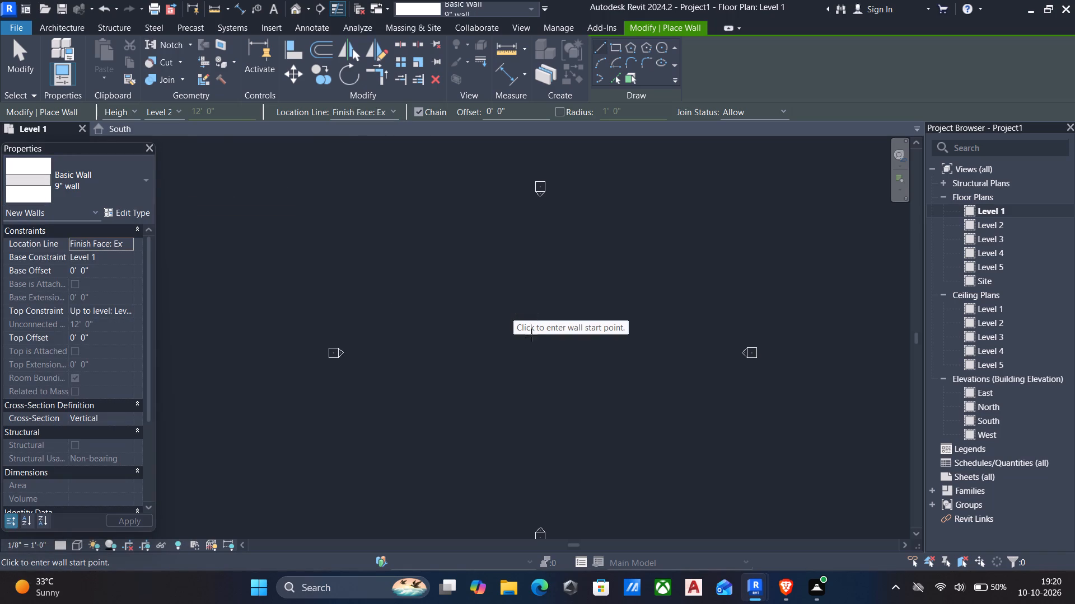
{"action": "scroll", "coordinate": [531, 336], "scroll_direction": "up", "scroll_amount": 3}
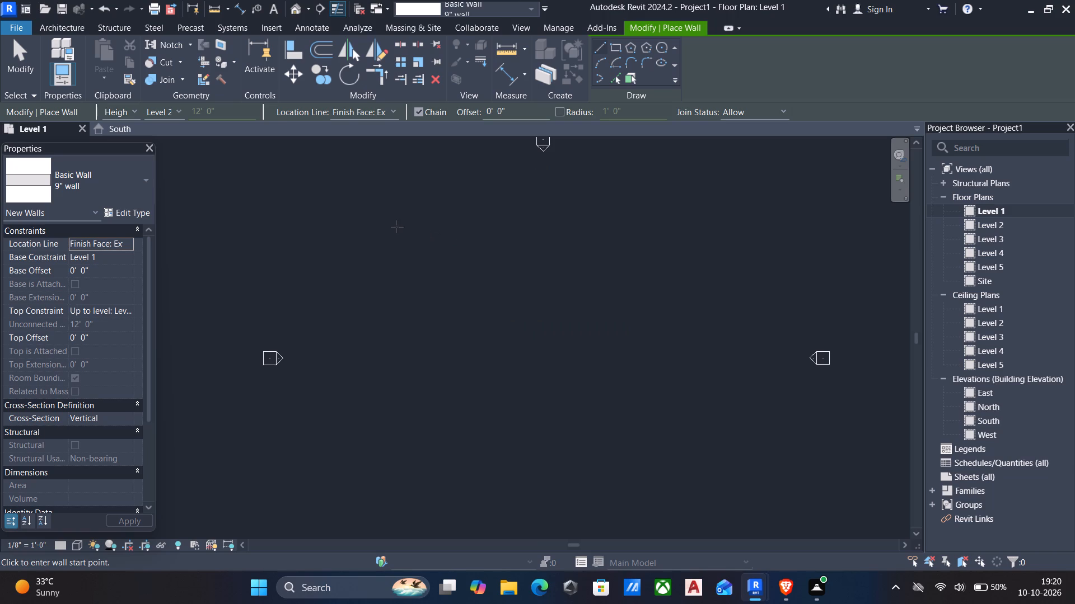
{"action": "left_click", "coordinate": [612, 46]}
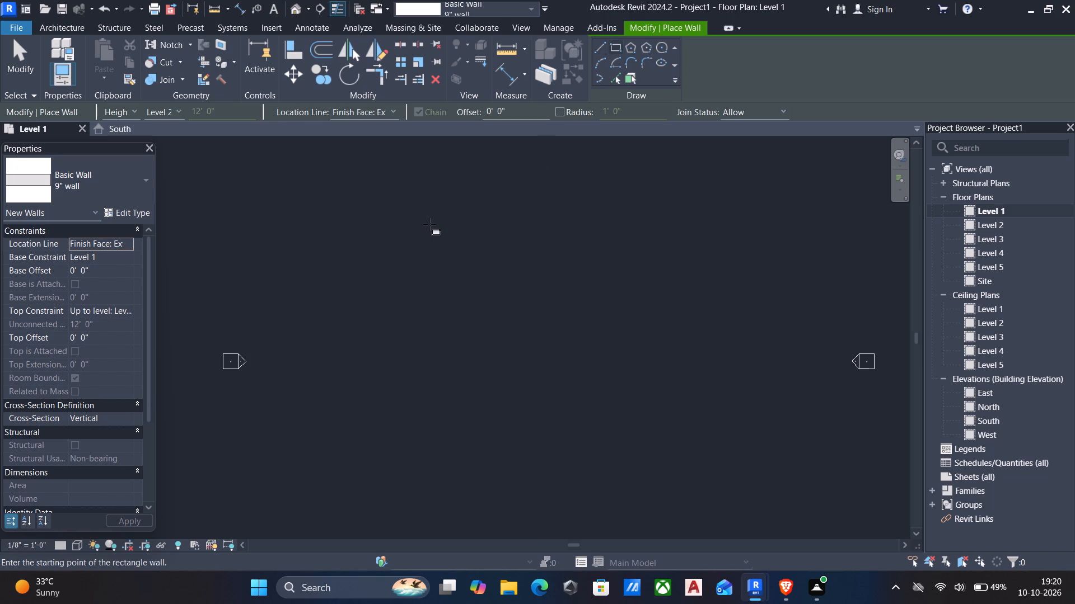
{"action": "left_click", "coordinate": [433, 223]}
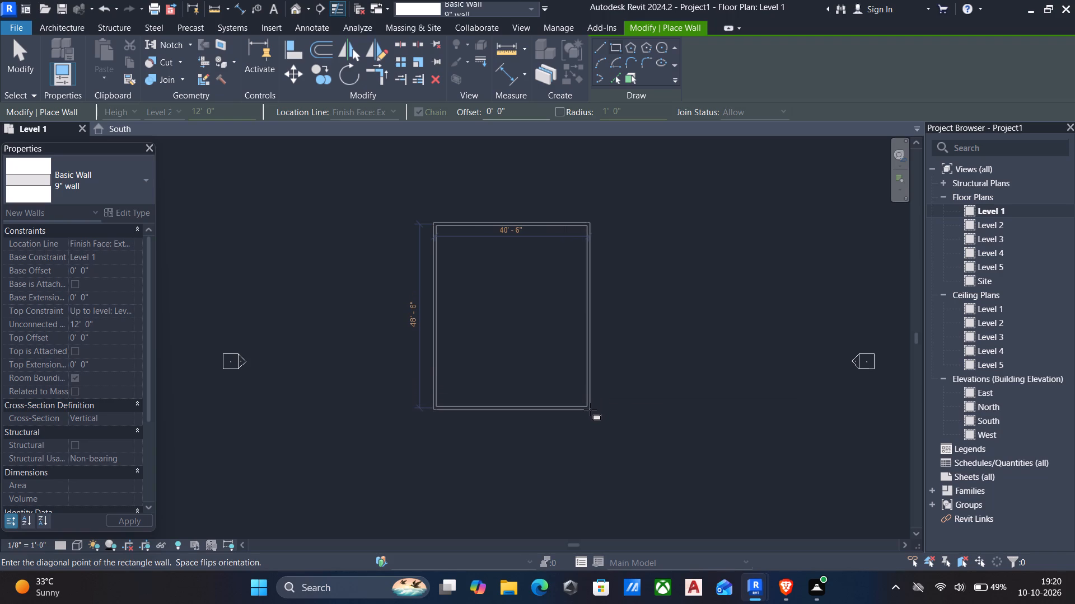
{"action": "left_click", "coordinate": [590, 409]}
{"action": "key", "text": "Escape"}
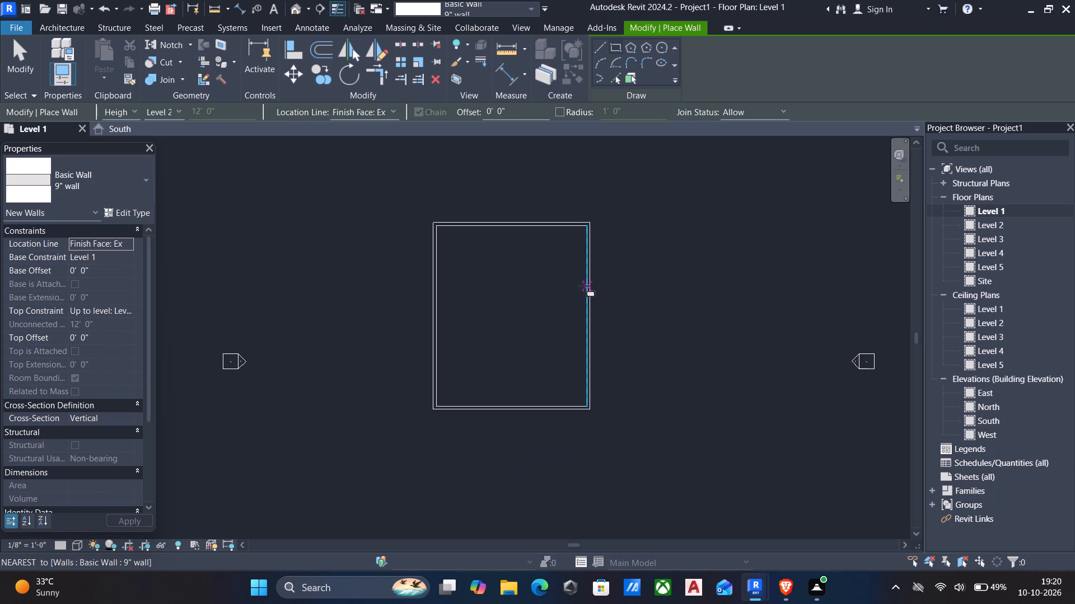
{"action": "key", "text": "Escape"}
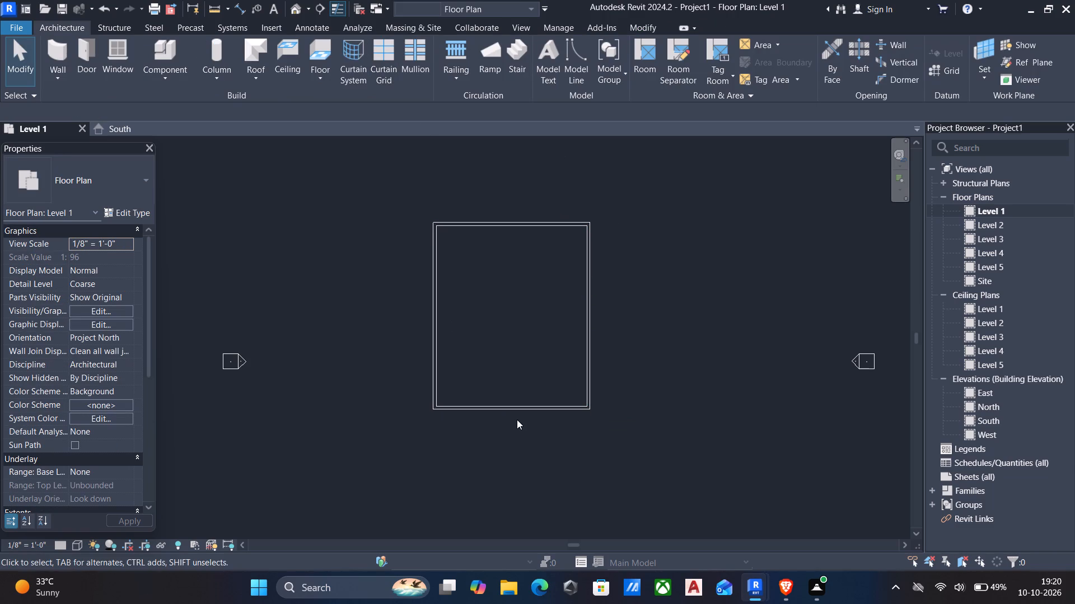
Draw a matching 9" wall from the south wall, about 18' from its west end, about 16'-6" north and across to the east wall.
{"action": "left_click", "coordinate": [503, 412]}
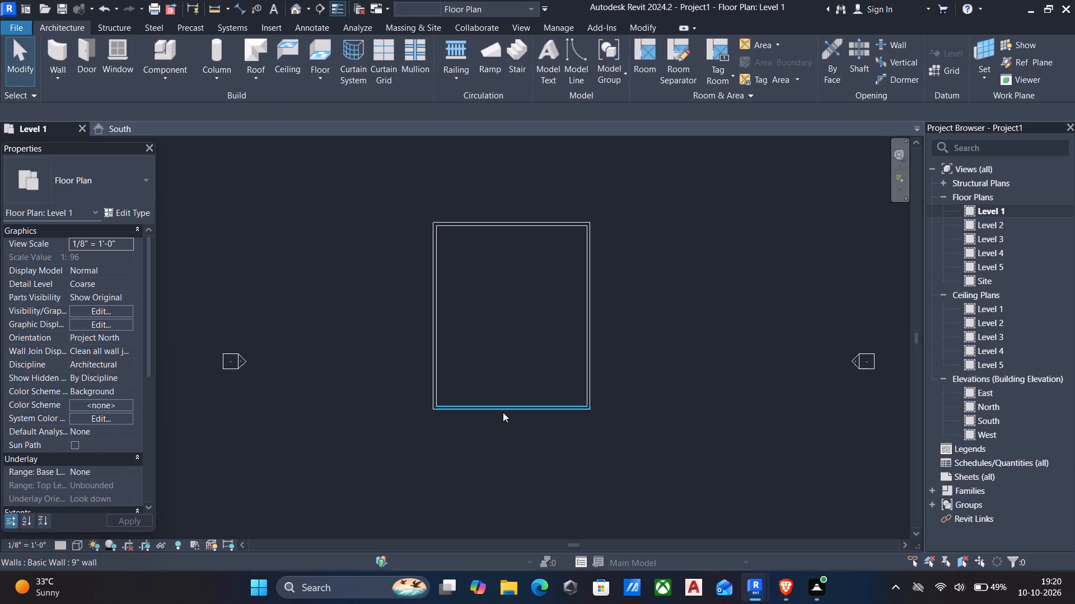
{"action": "type", "text": "cs"}
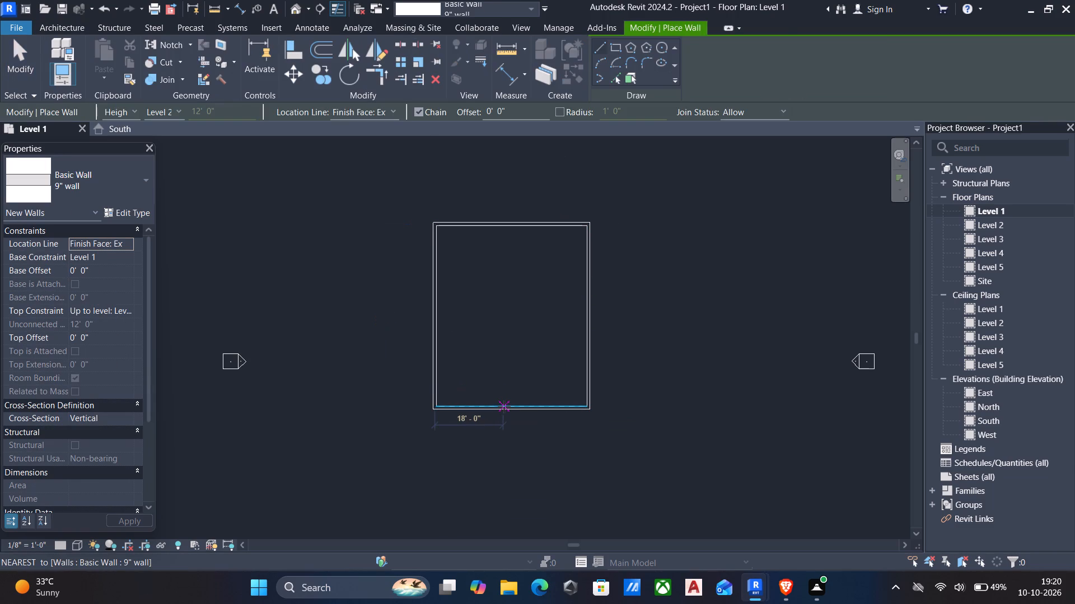
{"action": "left_click", "coordinate": [504, 407]}
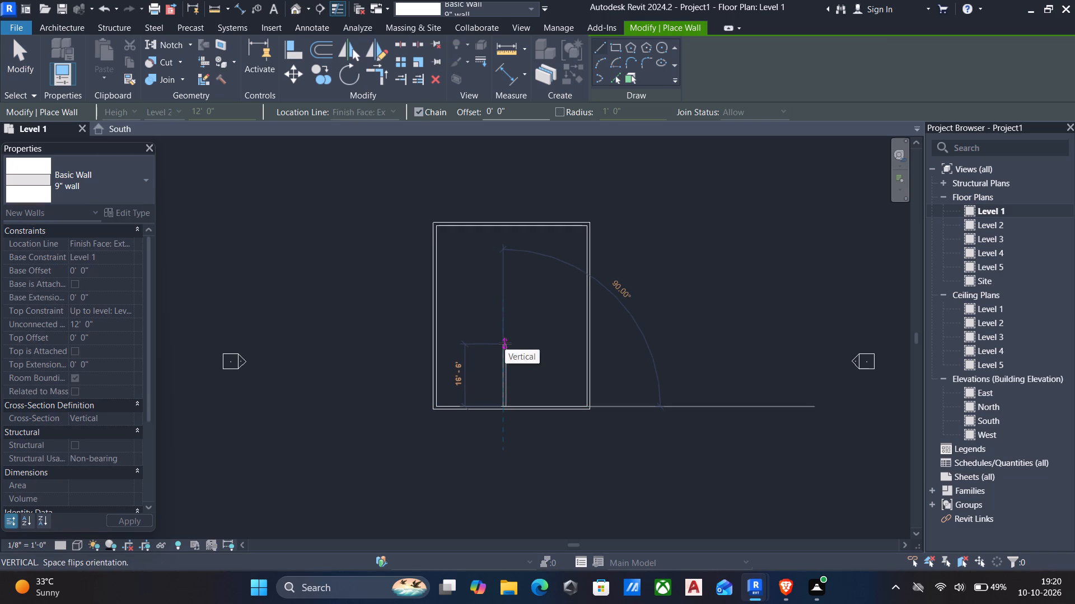
{"action": "left_click", "coordinate": [505, 343]}
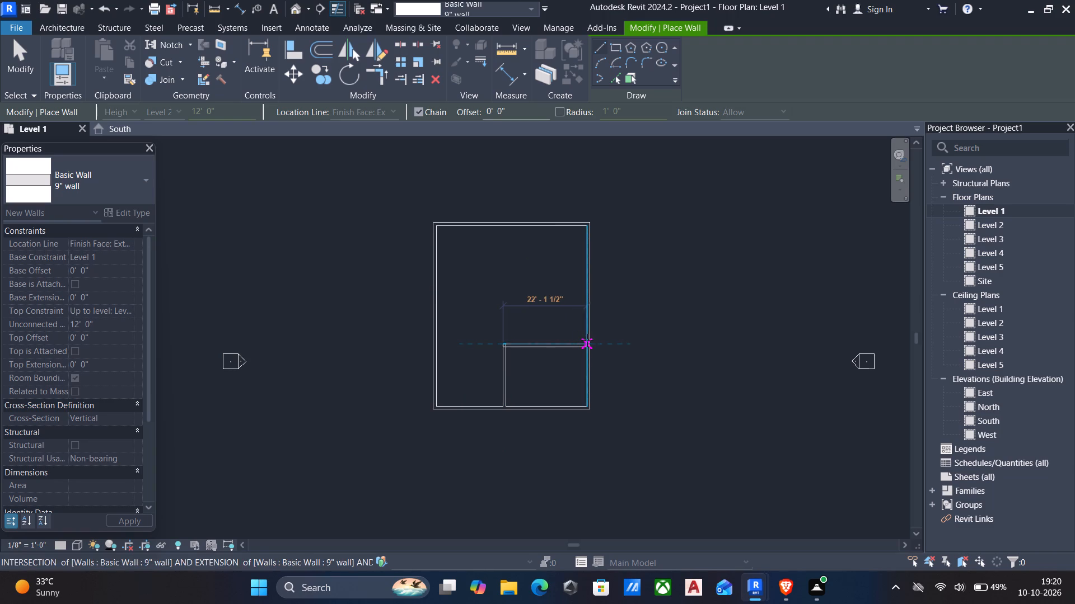
{"action": "left_click", "coordinate": [587, 340]}
{"action": "key", "text": "Escape"}
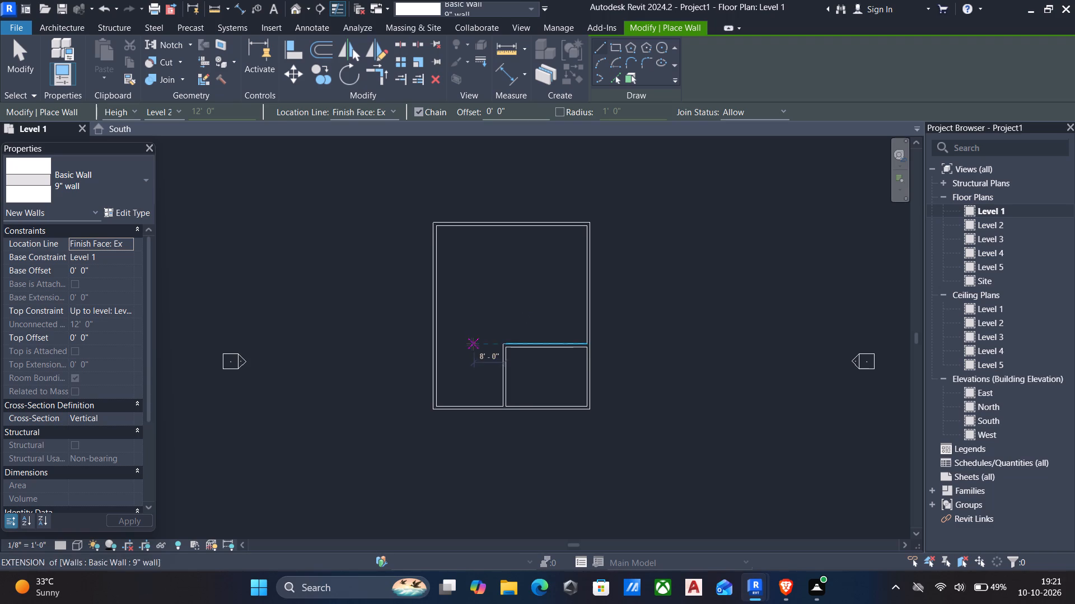
Draw a horizontal 9" wall about 17'-7 1/2" long from the interior north-south wall to the west wall.
{"action": "left_click", "coordinate": [501, 384]}
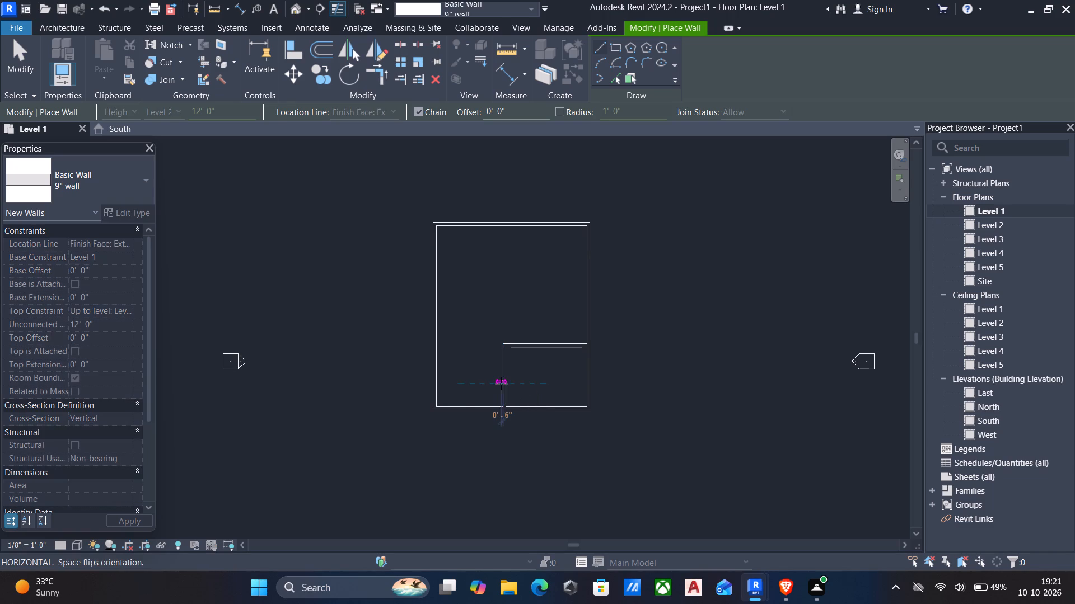
{"action": "left_click", "coordinate": [436, 380]}
{"action": "key", "text": "Escape"}
{"action": "key", "text": "Escape"}
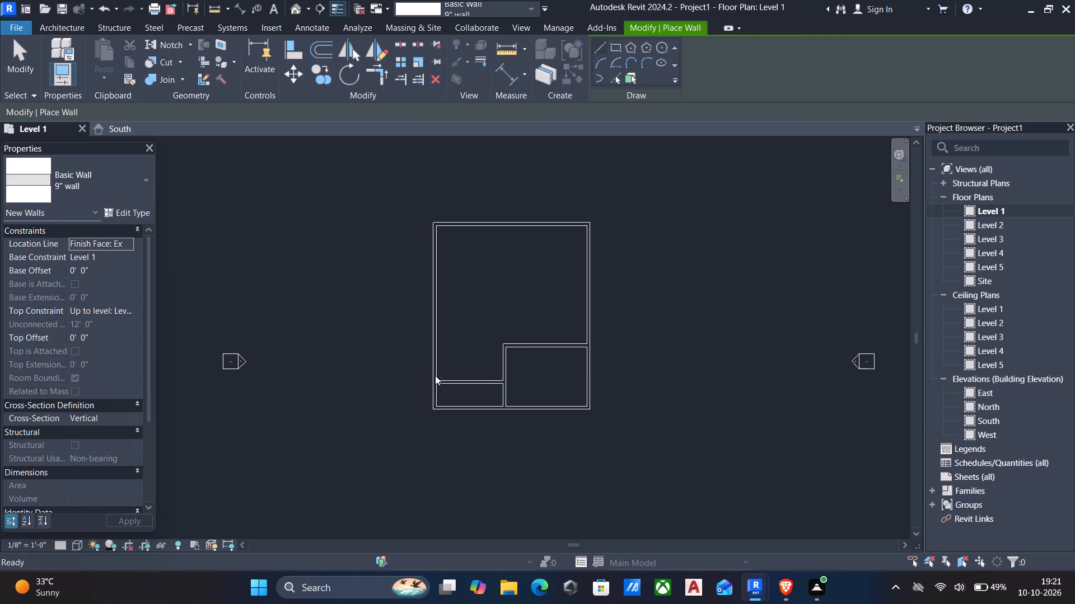
Split the west wall about 2'-10 1/2" south of the short horizontal wall, the south wall about 16'-6" from its west end, and the interior north-south wall.
{"action": "type", "text": "sl"}
{"action": "scroll", "coordinate": [436, 393], "scroll_direction": "up", "scroll_amount": 4}
{"action": "left_click", "coordinate": [436, 393]}
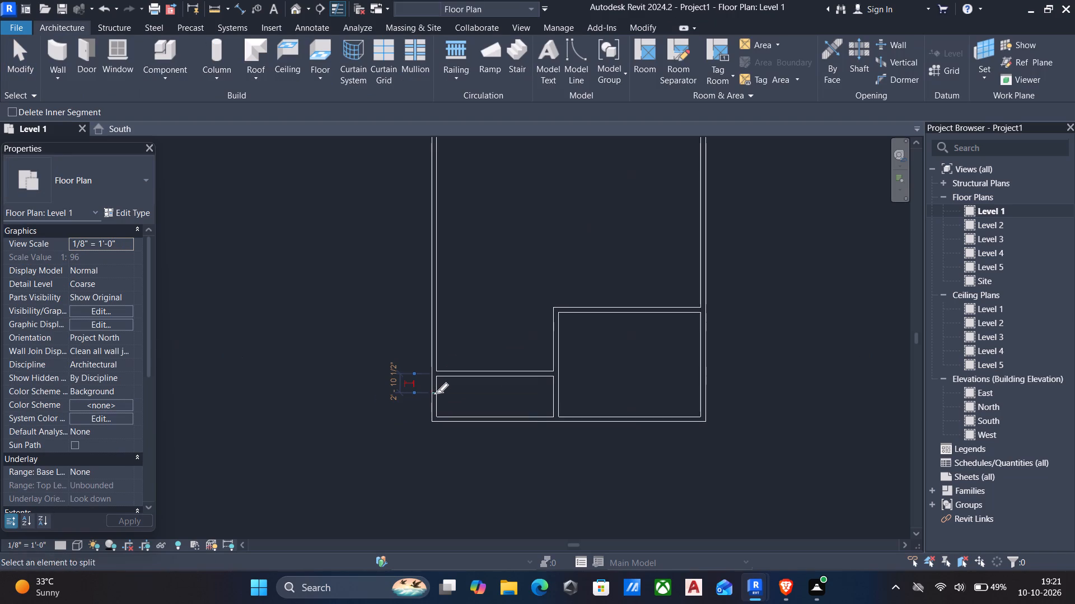
{"action": "left_click", "coordinate": [544, 418]}
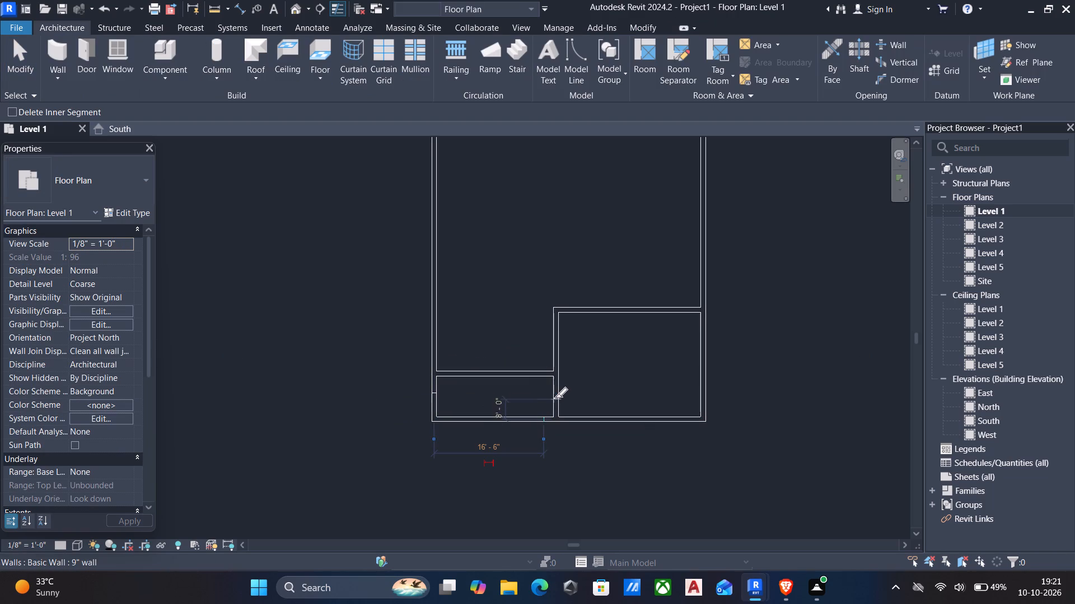
{"action": "left_click", "coordinate": [557, 393]}
{"action": "key", "text": "Escape"}
{"action": "key", "text": "Escape"}
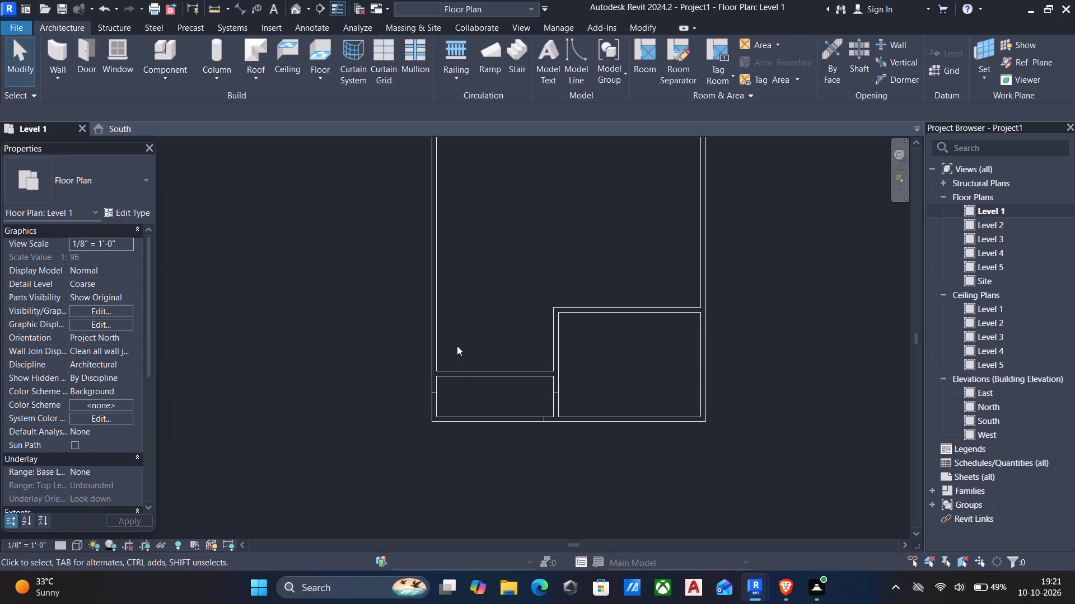
Trim the west wall and the interior north-south wall into corners with the short horizontal front wall.
{"action": "type", "text": "tr"}
{"action": "left_click", "coordinate": [429, 335]}
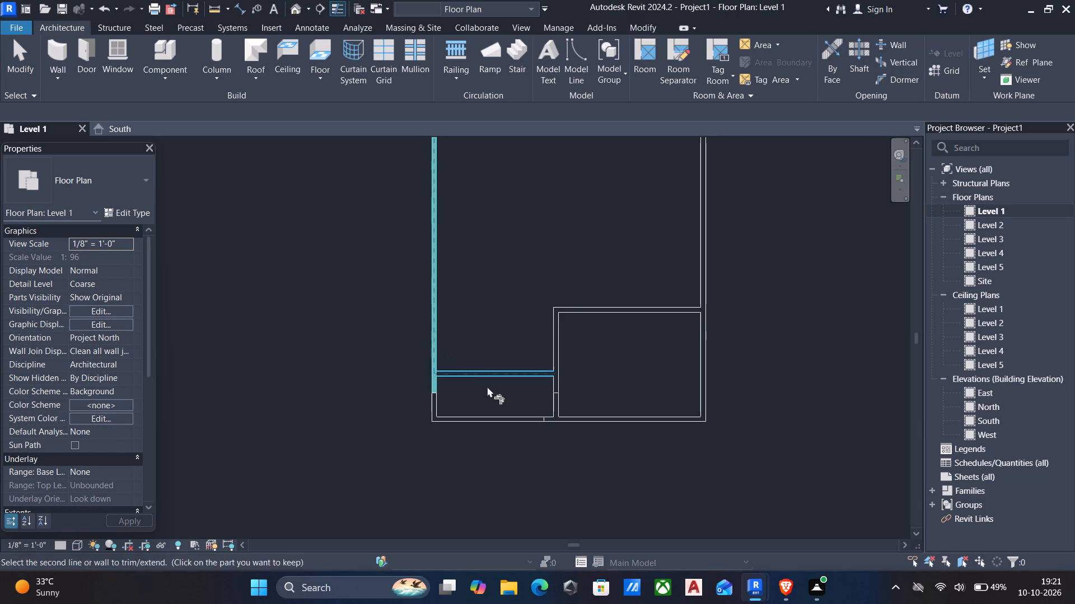
{"action": "left_click", "coordinate": [483, 369]}
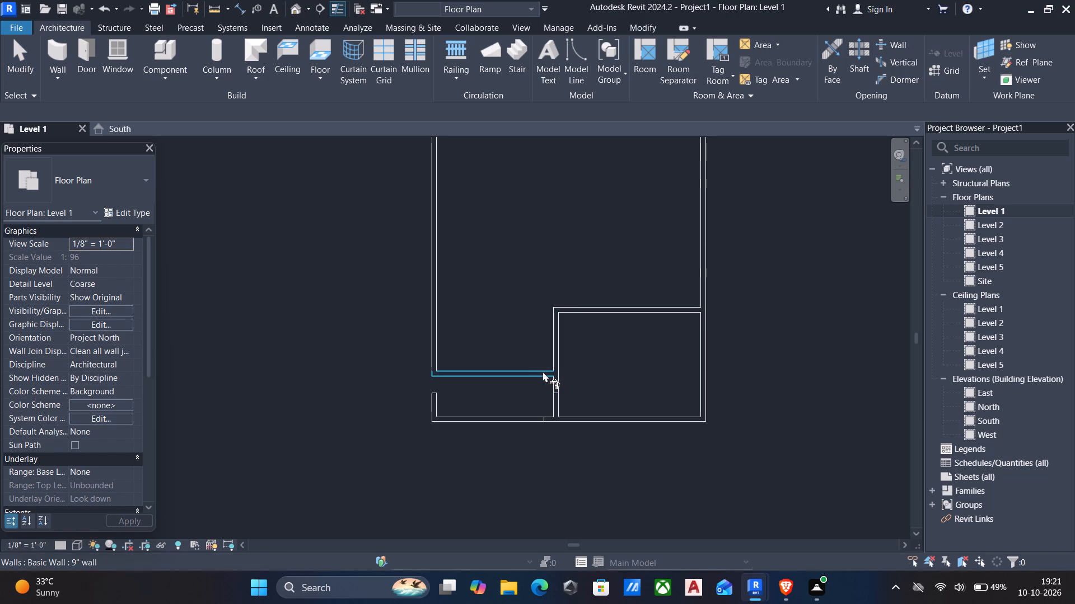
{"action": "left_click", "coordinate": [543, 371]}
{"action": "left_click", "coordinate": [556, 346]}
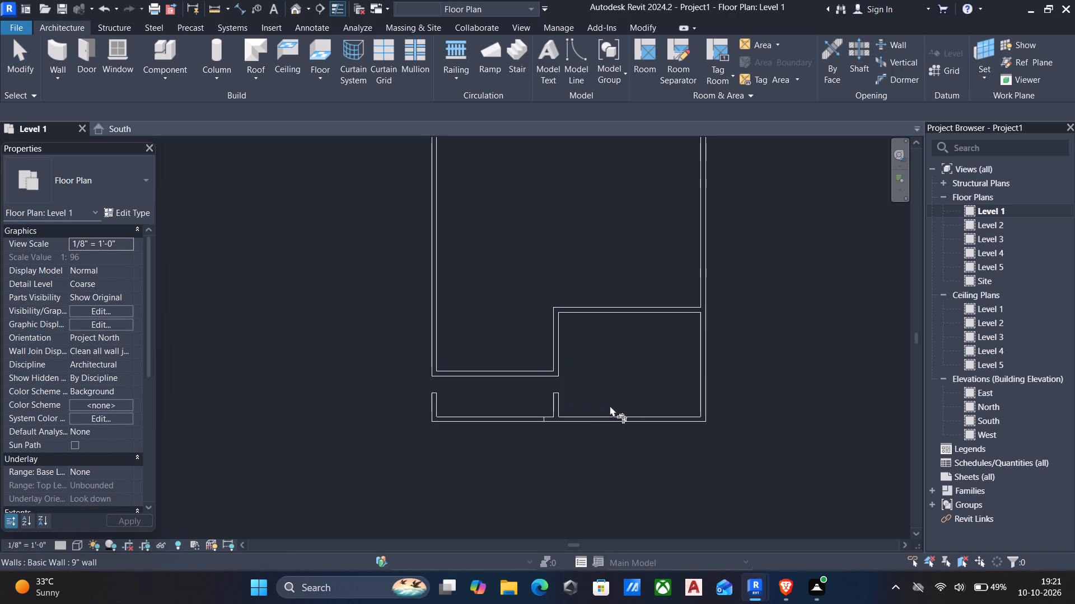
{"action": "key", "text": "Escape"}
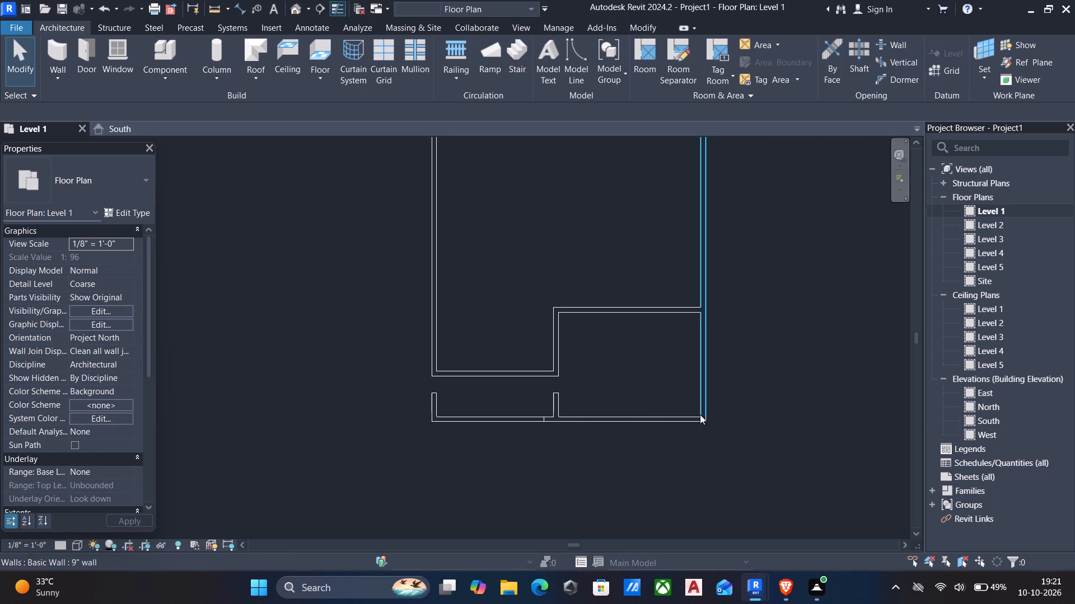
Split the east wall about 6" north of its south end.
{"action": "key", "text": "s"}
{"action": "key", "text": "l"}
{"action": "scroll", "coordinate": [703, 404], "scroll_direction": "up", "scroll_amount": 4}
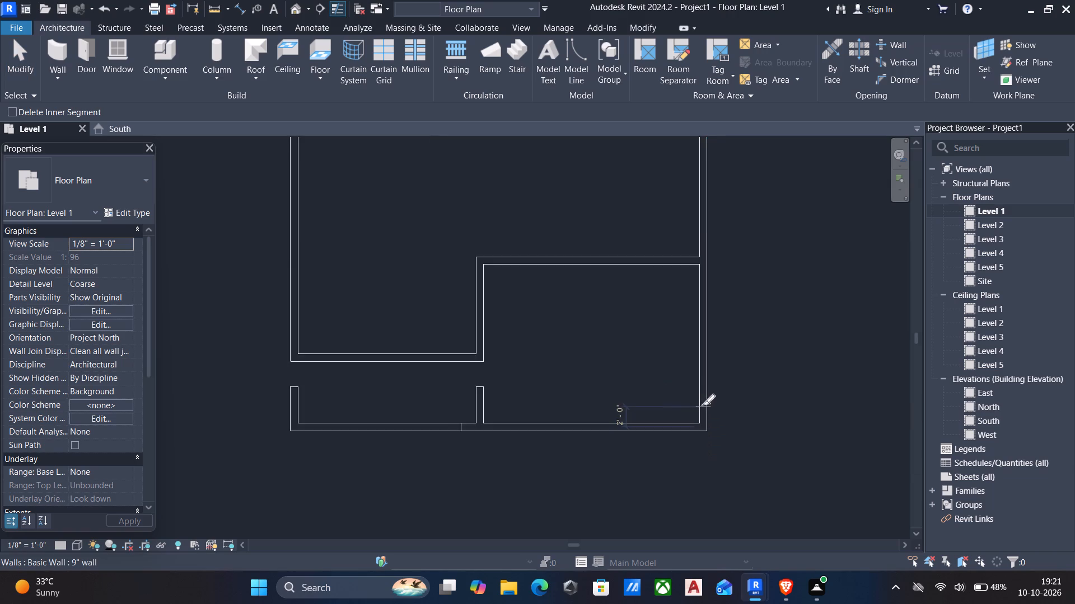
{"action": "scroll", "coordinate": [700, 420], "scroll_direction": "up", "scroll_amount": 4}
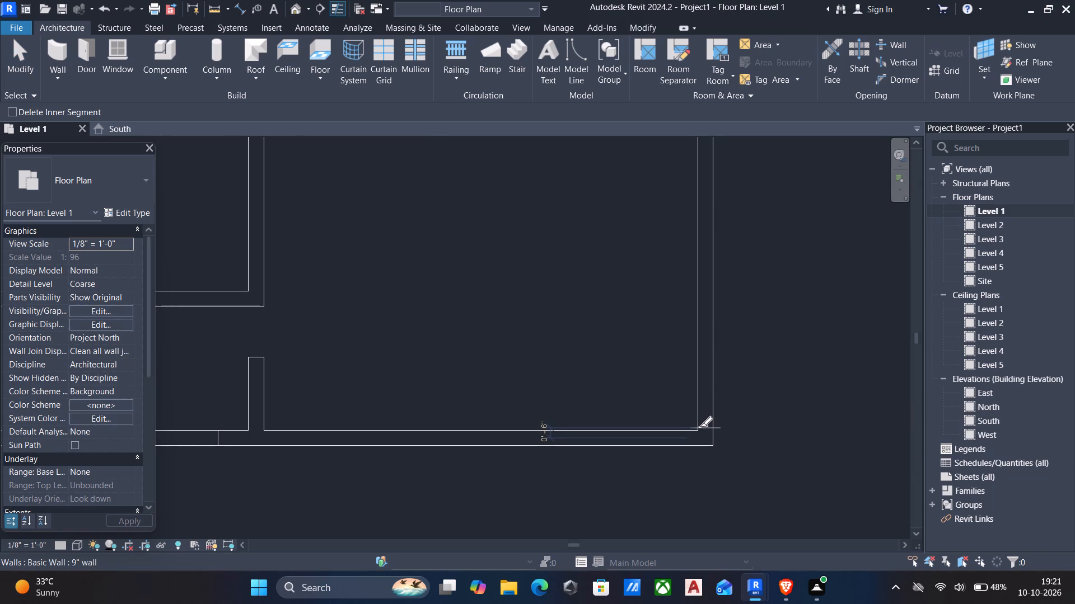
{"action": "left_click", "coordinate": [700, 427]}
{"action": "key", "text": "Escape"}
{"action": "key", "text": "Escape"}
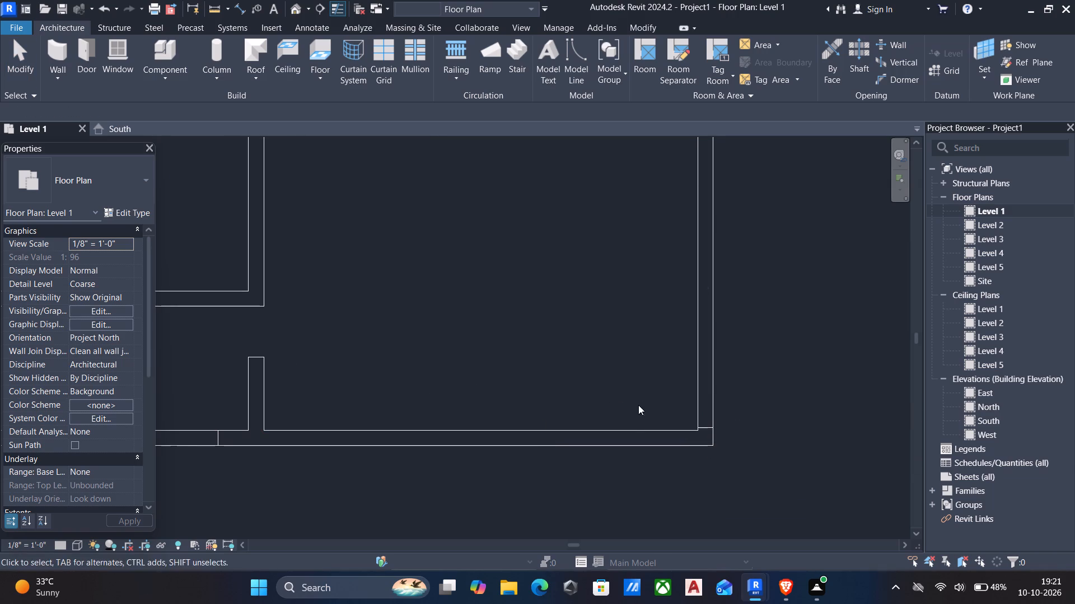
Delete both south wall segments, the small east wall stub and the leftover west and interior wall pieces at the front.
{"action": "left_click", "coordinate": [633, 439]}
{"action": "key", "text": "Delete"}
{"action": "scroll", "coordinate": [634, 438], "scroll_direction": "down", "scroll_amount": 4}
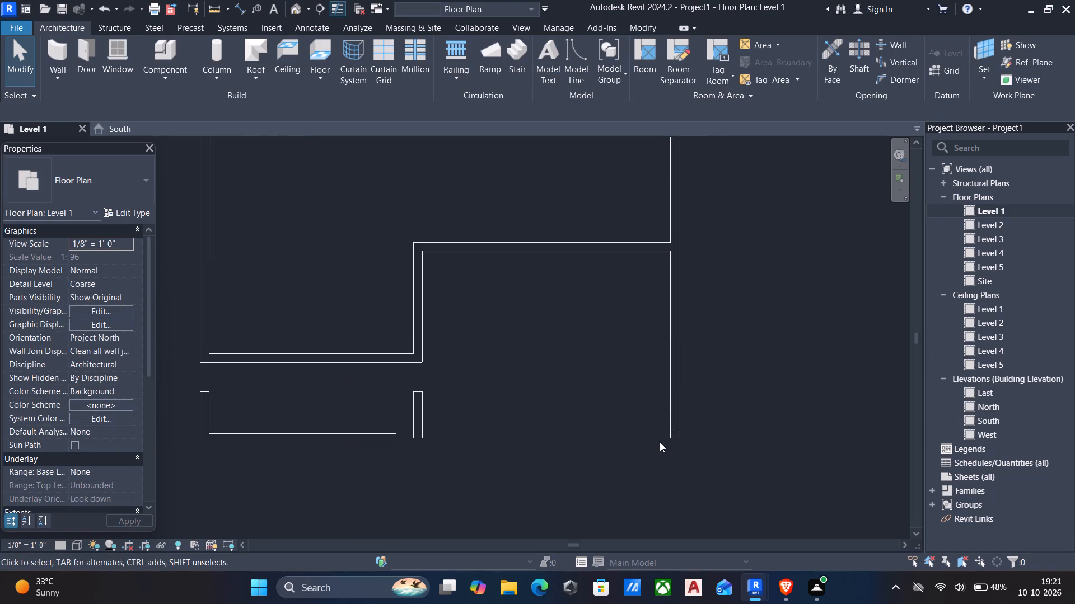
{"action": "left_click", "coordinate": [670, 438]}
{"action": "key", "text": "Delete"}
{"action": "left_click_drag", "start_coordinate": [510, 476], "coordinate": [177, 424]}
{"action": "left_click_drag", "start_coordinate": [177, 424], "coordinate": [194, 390]}
{"action": "key", "text": "Delete"}
{"action": "scroll", "coordinate": [417, 394], "scroll_direction": "down", "scroll_amount": 4}
{"action": "middle_click_drag", "start_coordinate": [466, 402], "coordinate": [516, 402]}
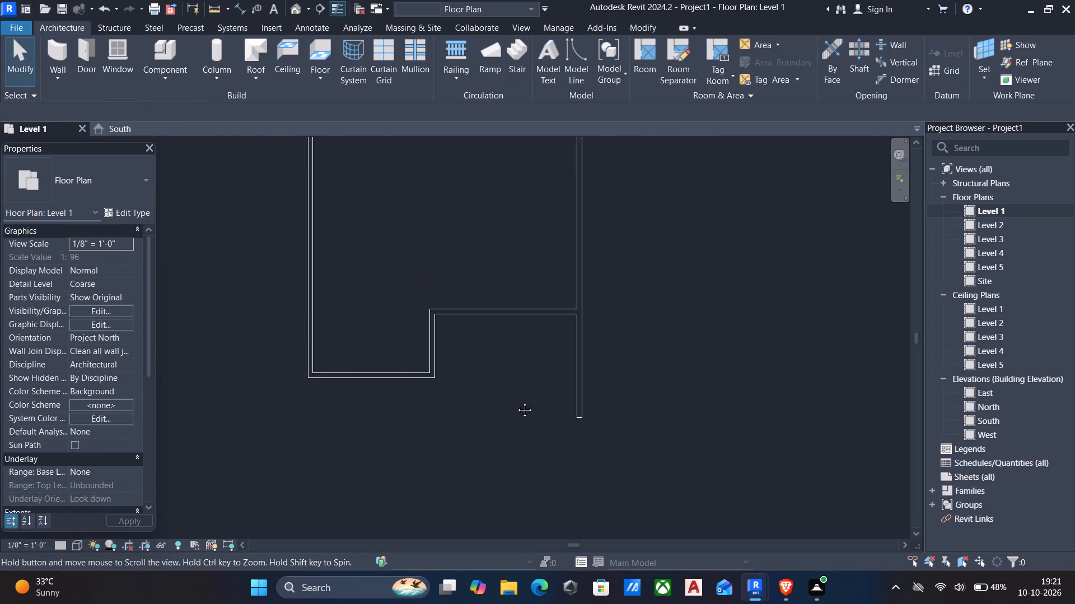
{"action": "middle_click_drag", "start_coordinate": [516, 402], "coordinate": [580, 423]}
{"action": "middle_click_drag", "start_coordinate": [581, 424], "coordinate": [580, 479]}
{"action": "scroll", "coordinate": [584, 470], "scroll_direction": "down", "scroll_amount": 1}
{"action": "middle_click_drag", "start_coordinate": [584, 413], "coordinate": [565, 418]}
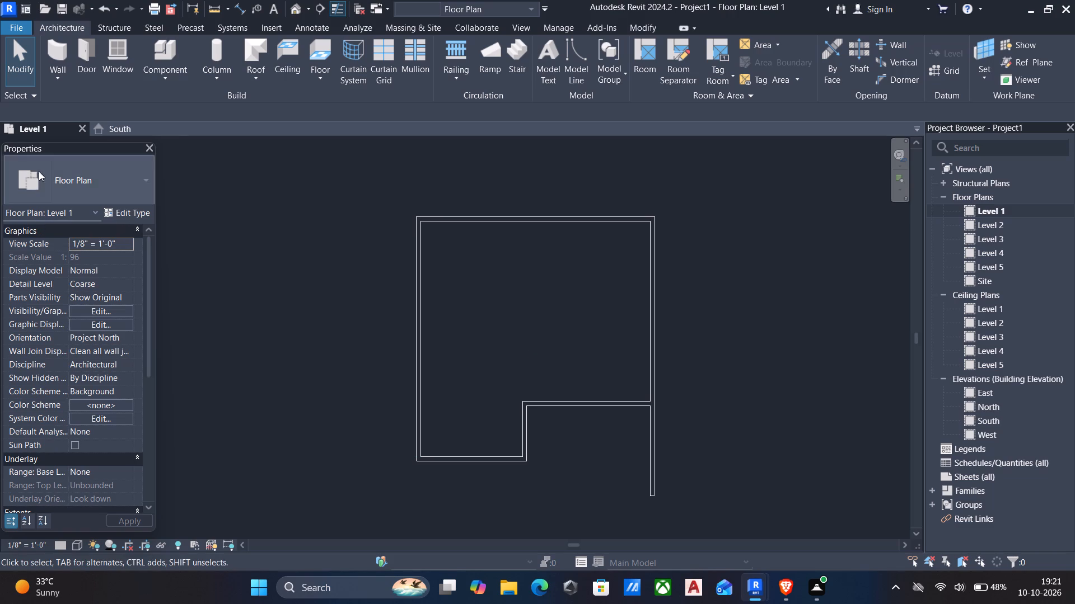
Open the default 3D view, set Coarse detail level and Shaded visual style, and examine the walls from the front.
{"action": "left_click", "coordinate": [293, 7]}
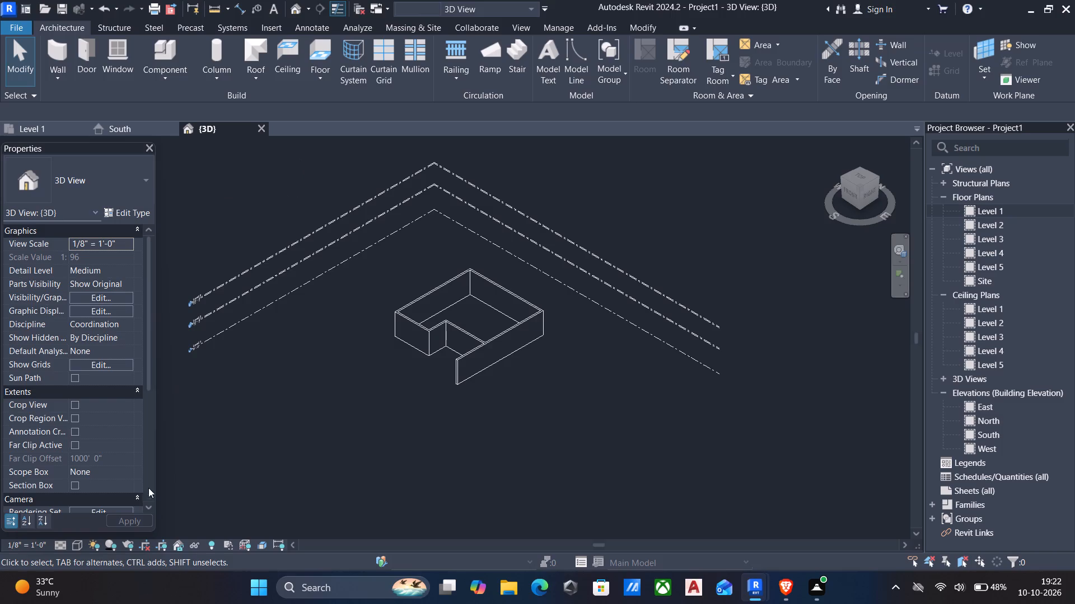
{"action": "left_click", "coordinate": [62, 546]}
{"action": "left_click", "coordinate": [84, 503]}
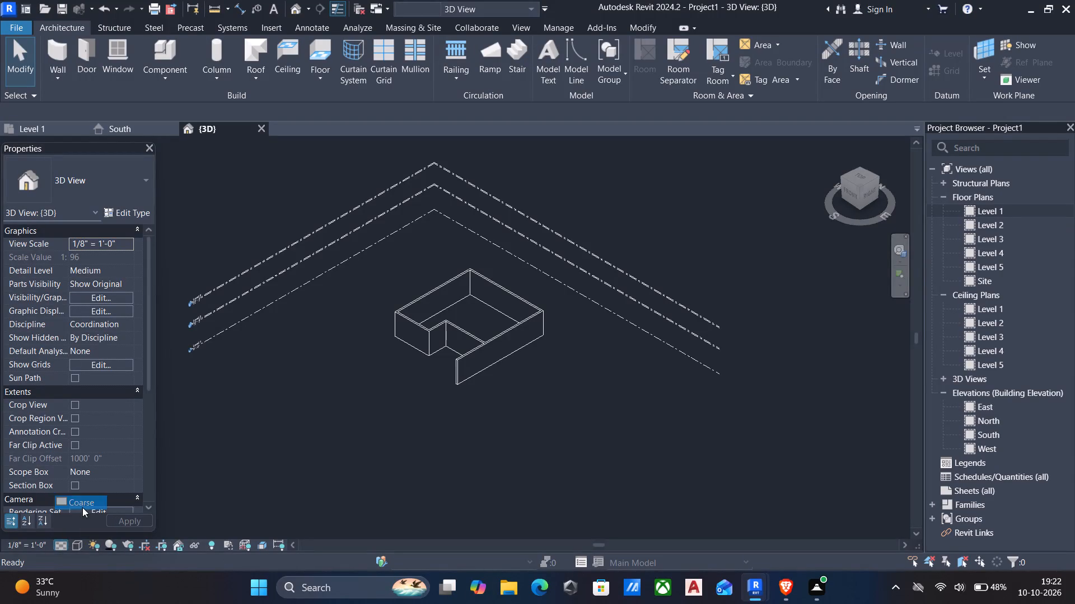
{"action": "left_click", "coordinate": [76, 548]}
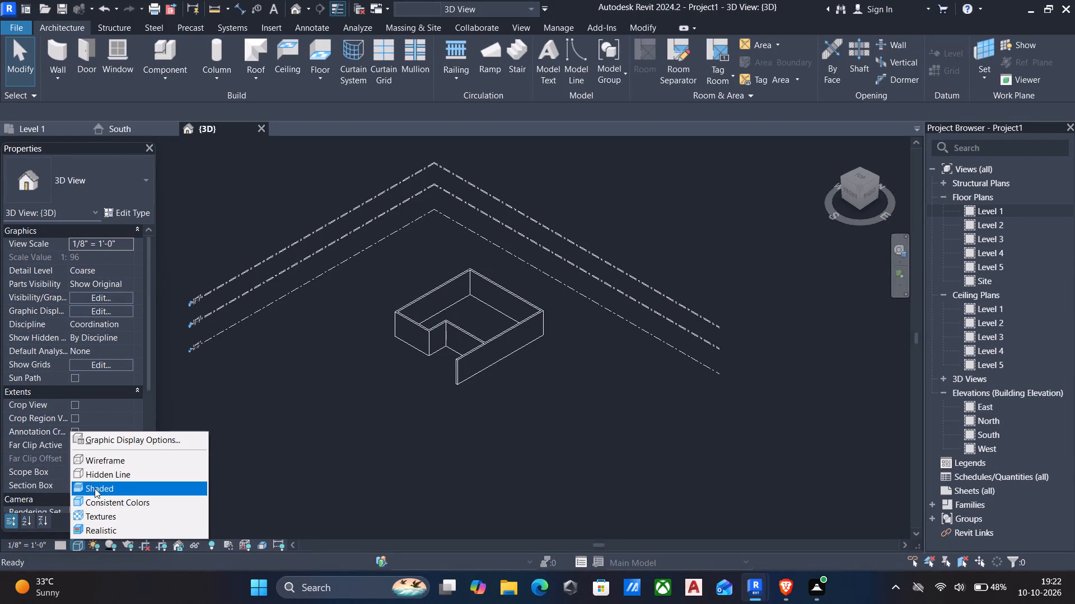
{"action": "left_click", "coordinate": [95, 488]}
{"action": "scroll", "coordinate": [469, 359], "scroll_direction": "up", "scroll_amount": 2}
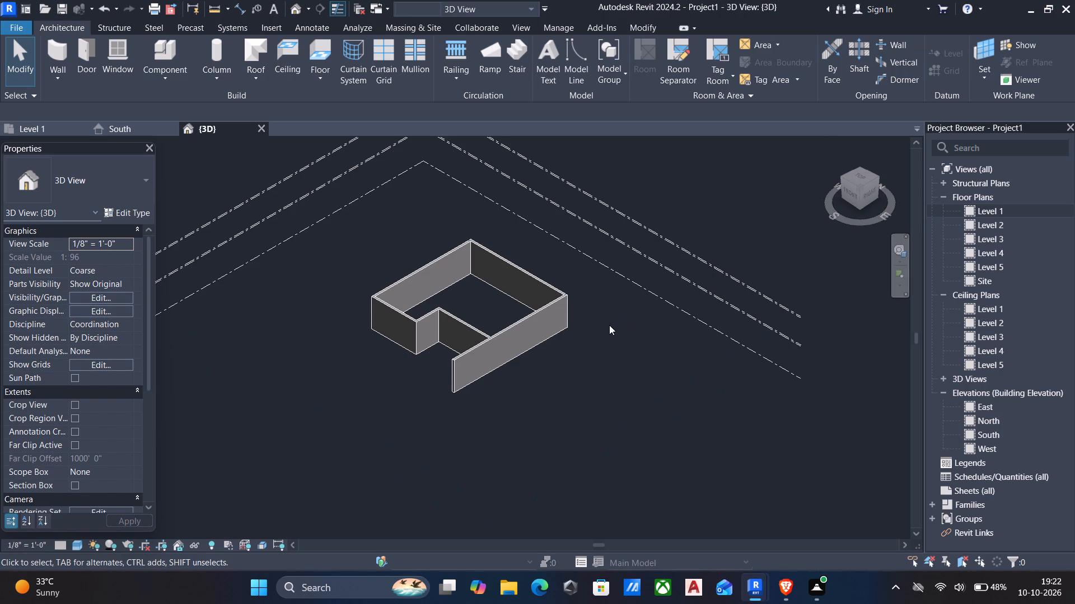
{"action": "middle_click_drag", "start_coordinate": [441, 298], "coordinate": [455, 297], "text": "shift"}
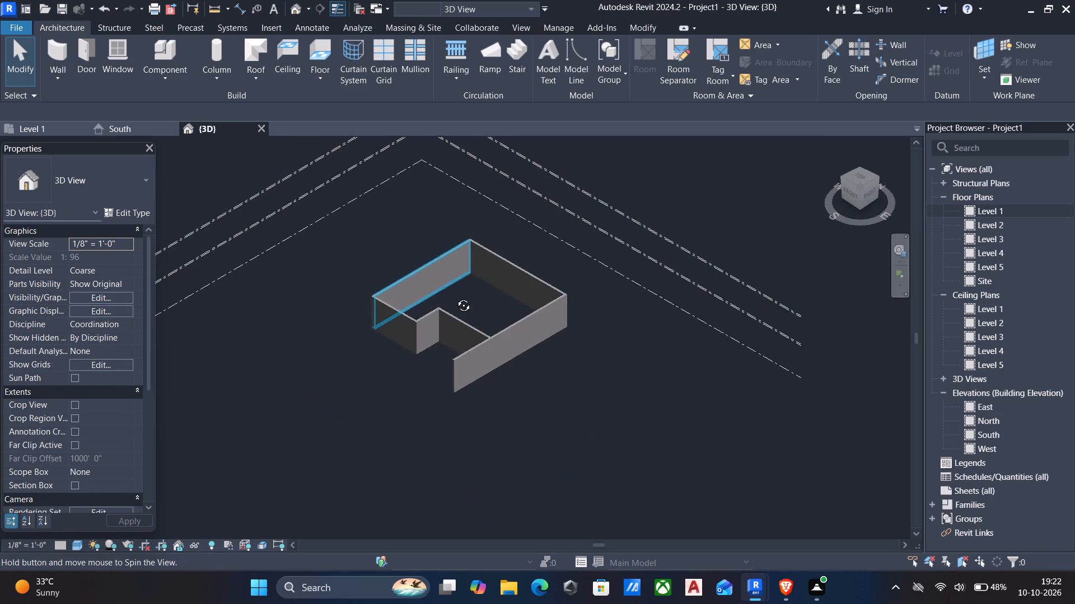
{"action": "middle_click_drag", "start_coordinate": [455, 297], "coordinate": [604, 244], "text": "shift"}
{"action": "scroll", "coordinate": [425, 376], "scroll_direction": "up", "scroll_amount": 5}
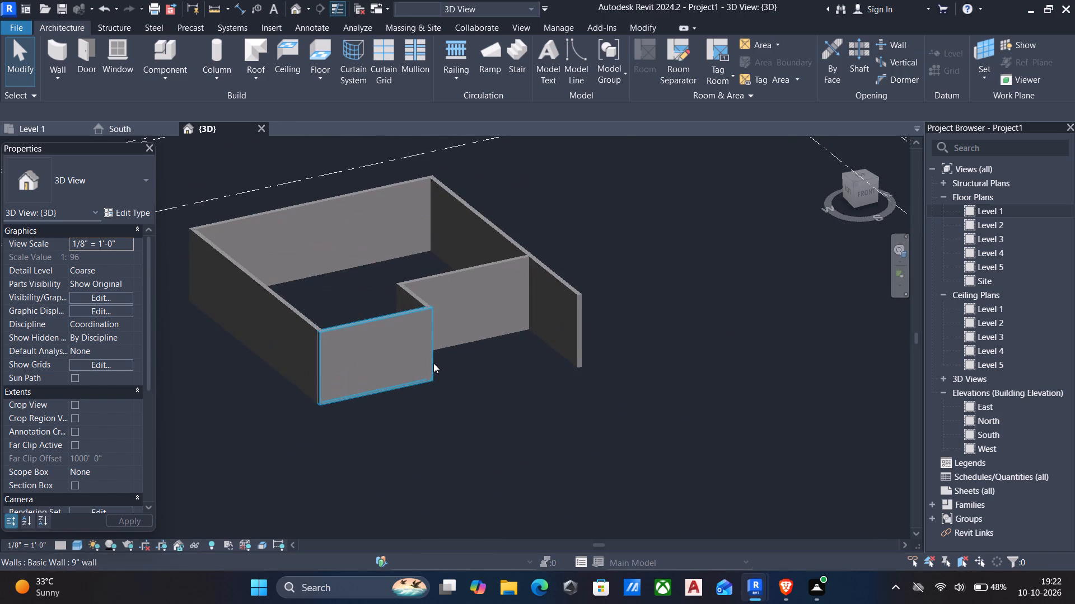
{"action": "middle_click_drag", "start_coordinate": [488, 360], "coordinate": [459, 388]}
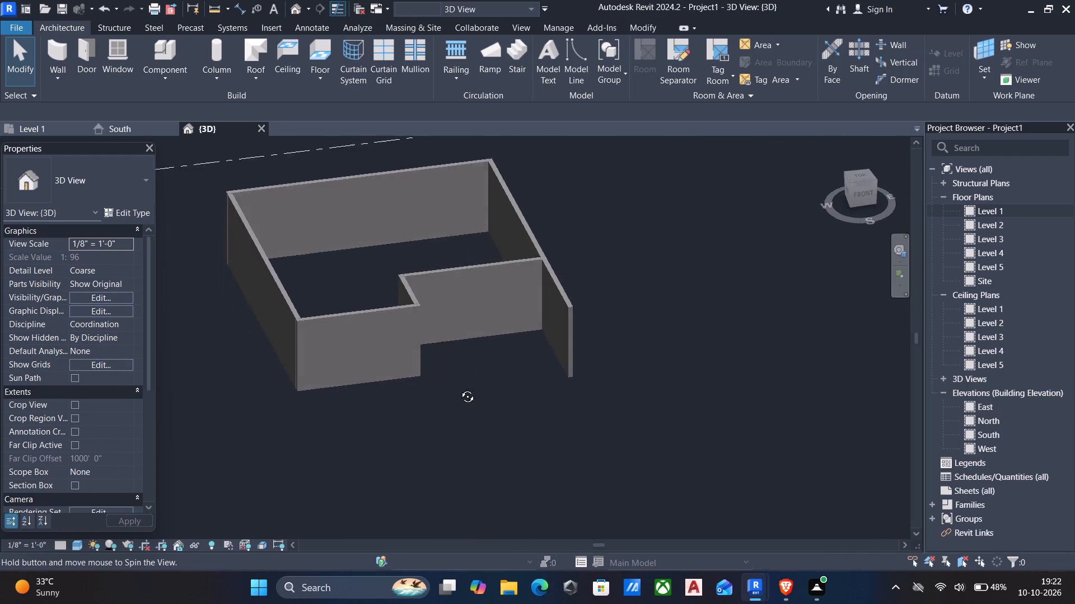
{"action": "middle_click_drag", "start_coordinate": [459, 388], "coordinate": [461, 407]}
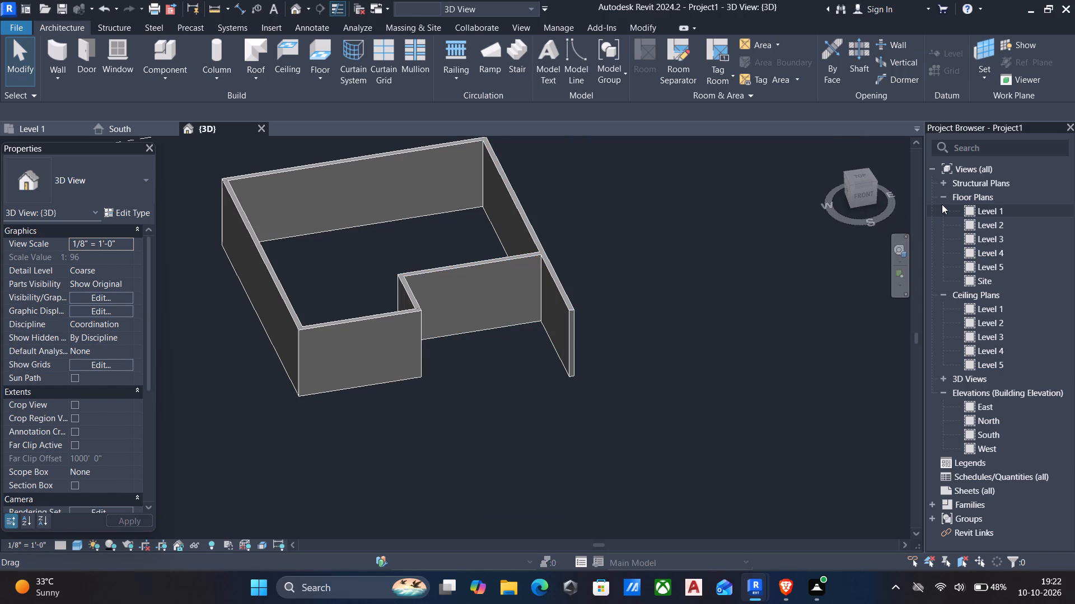
In the Level 1 floor plan, load the residential door family Door-Interior-Double-Pocket-2_Panel-Wood with its 60" x 84" type.
{"action": "double_click", "coordinate": [1002, 209]}
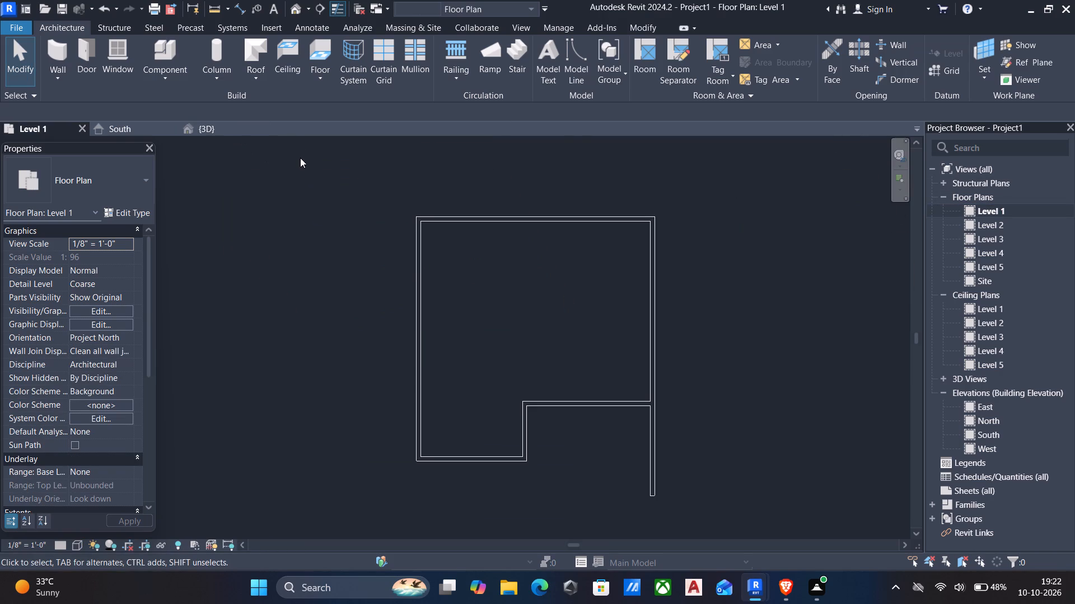
{"action": "key", "text": "d"}
{"action": "key", "text": "r"}
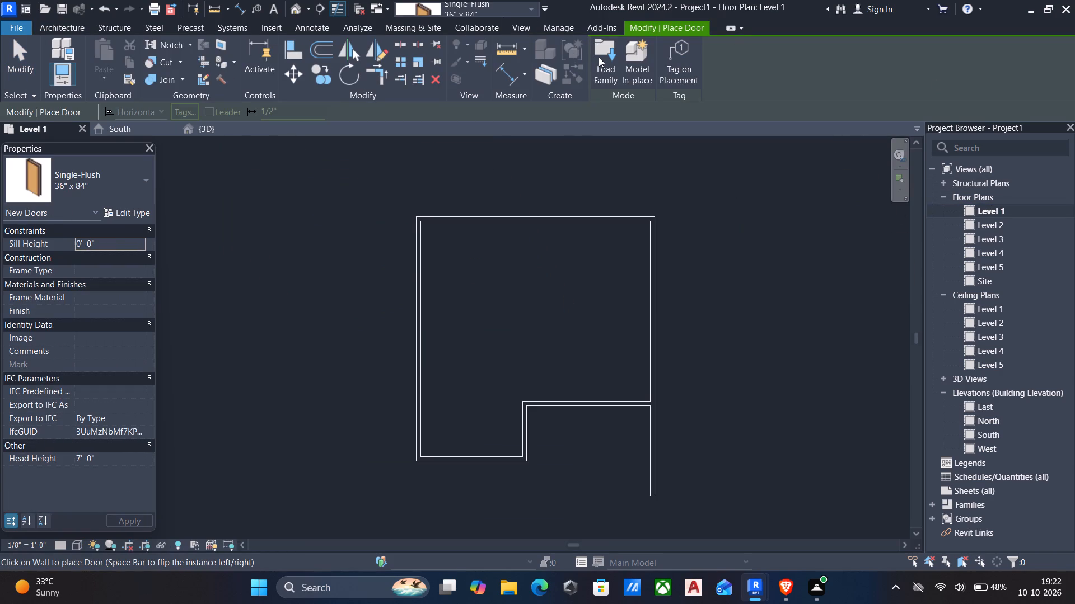
{"action": "left_click", "coordinate": [599, 57]}
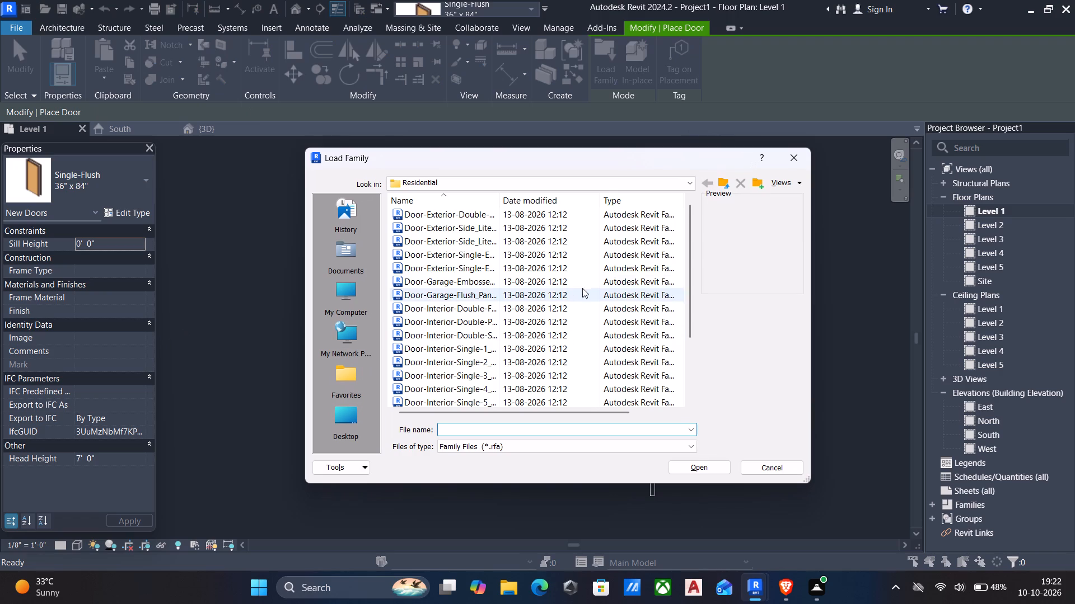
{"action": "left_click", "coordinate": [579, 216]}
{"action": "key", "text": "Down"}
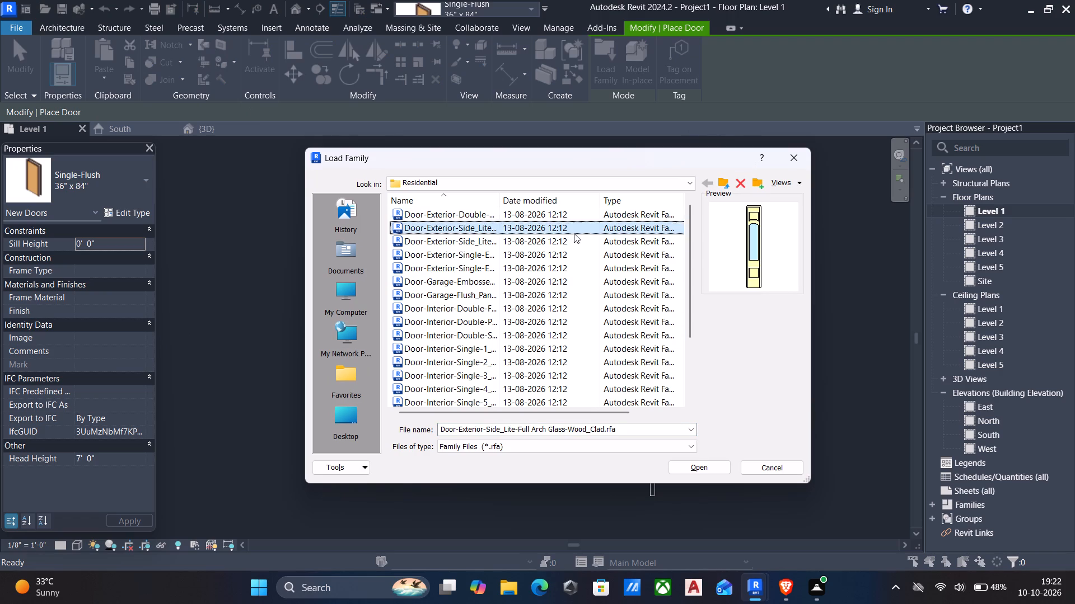
{"action": "key", "text": "Down"}
{"action": "key", "text": "Down"}
{"action": "key", "text": "Down"}
{"action": "key", "text": "Down"}
{"action": "key", "text": "Down"}
{"action": "key", "text": "Down"}
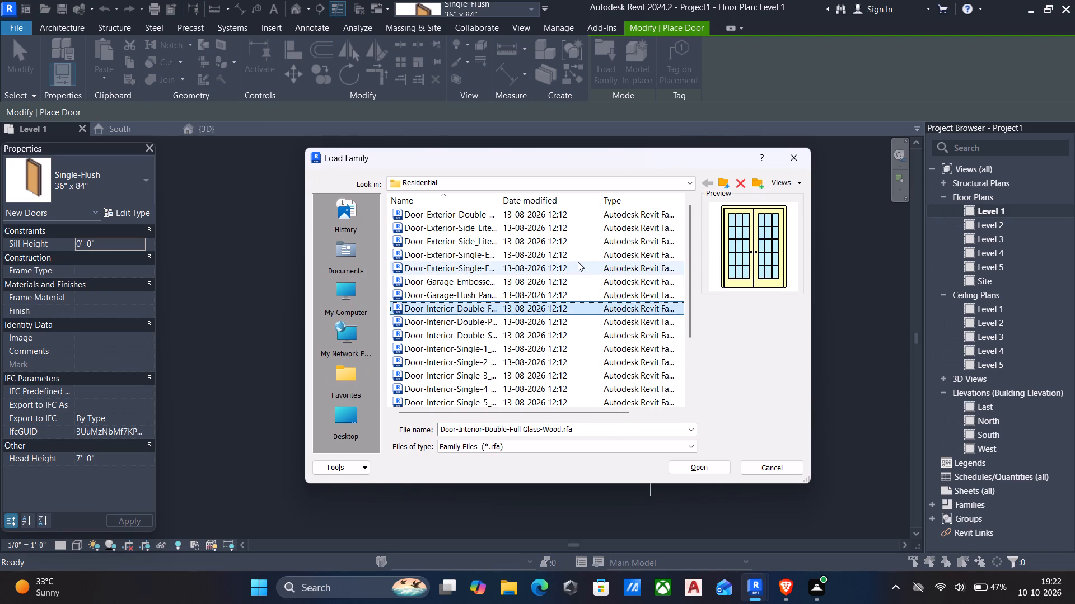
{"action": "key", "text": "Down"}
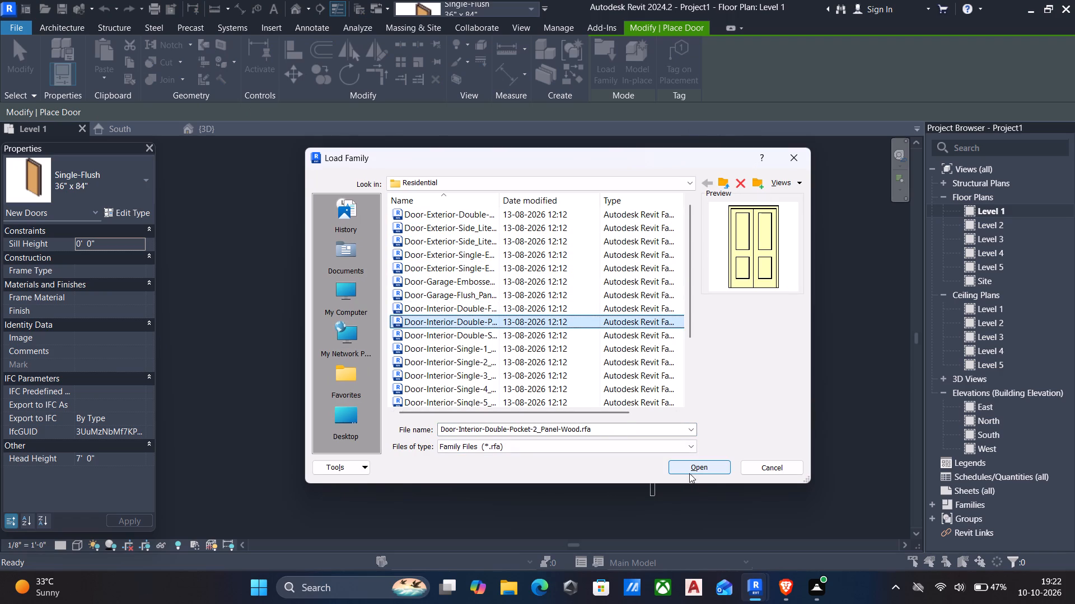
{"action": "left_click", "coordinate": [680, 469]}
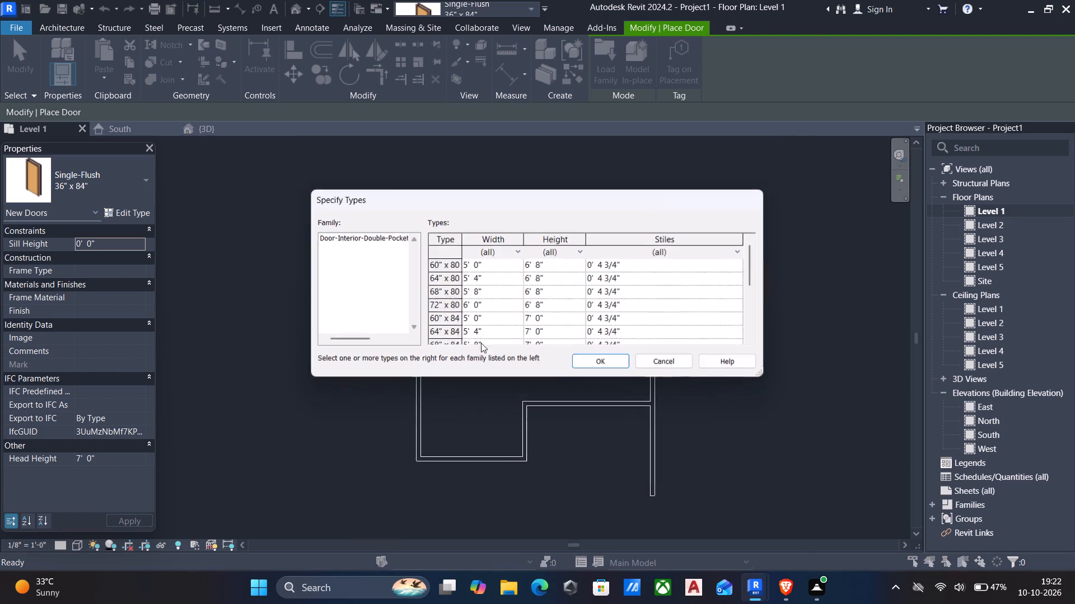
{"action": "left_click", "coordinate": [530, 317]}
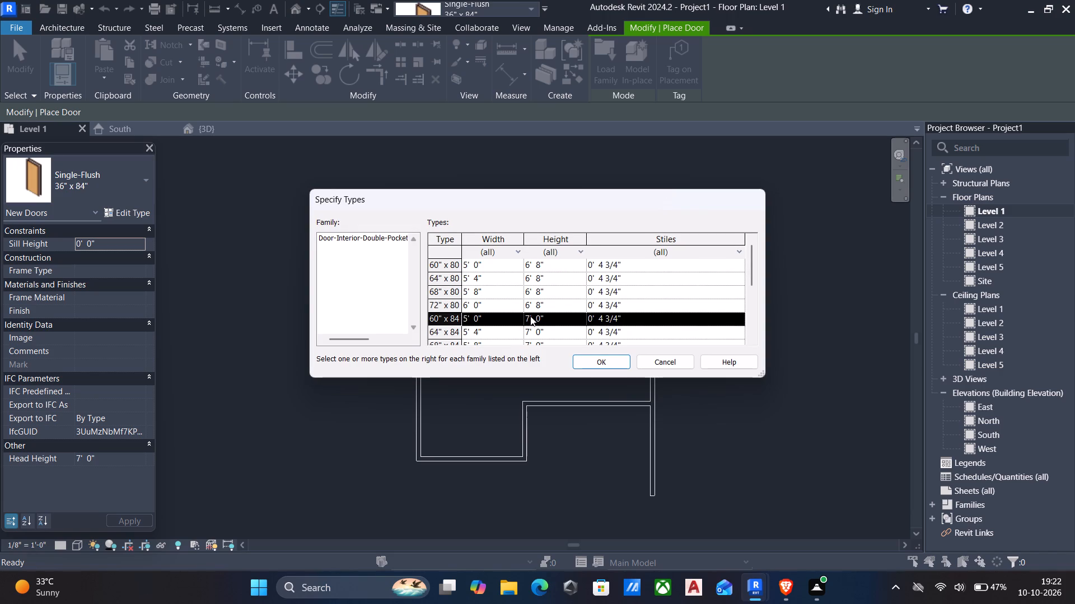
{"action": "left_click", "coordinate": [596, 355]}
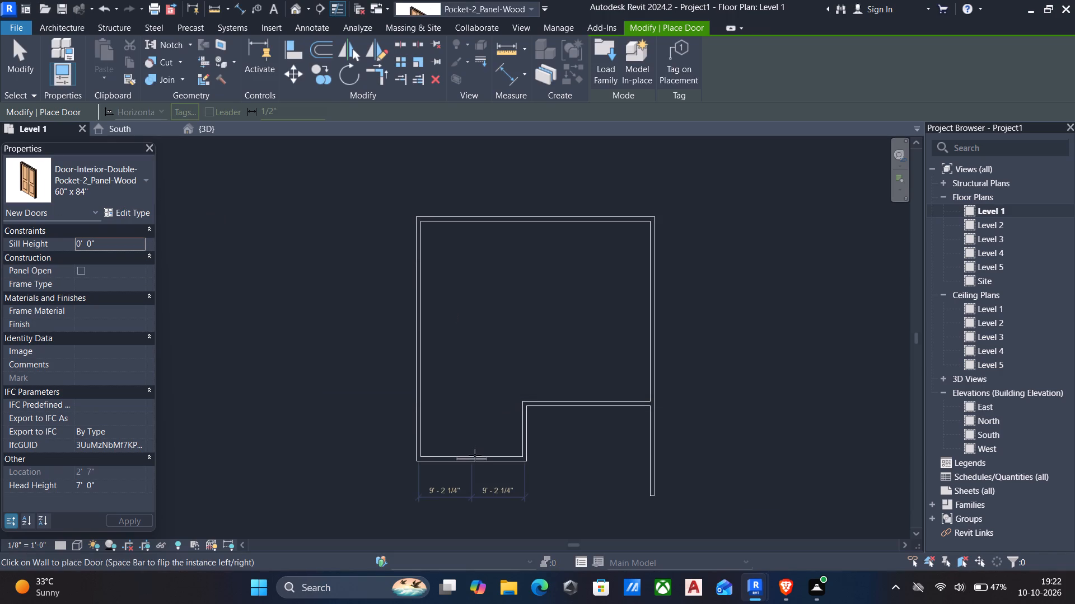
Duplicate the double pocket door type as 4'x7' and set the new type's width to 4'.
{"action": "left_click", "coordinate": [137, 207]}
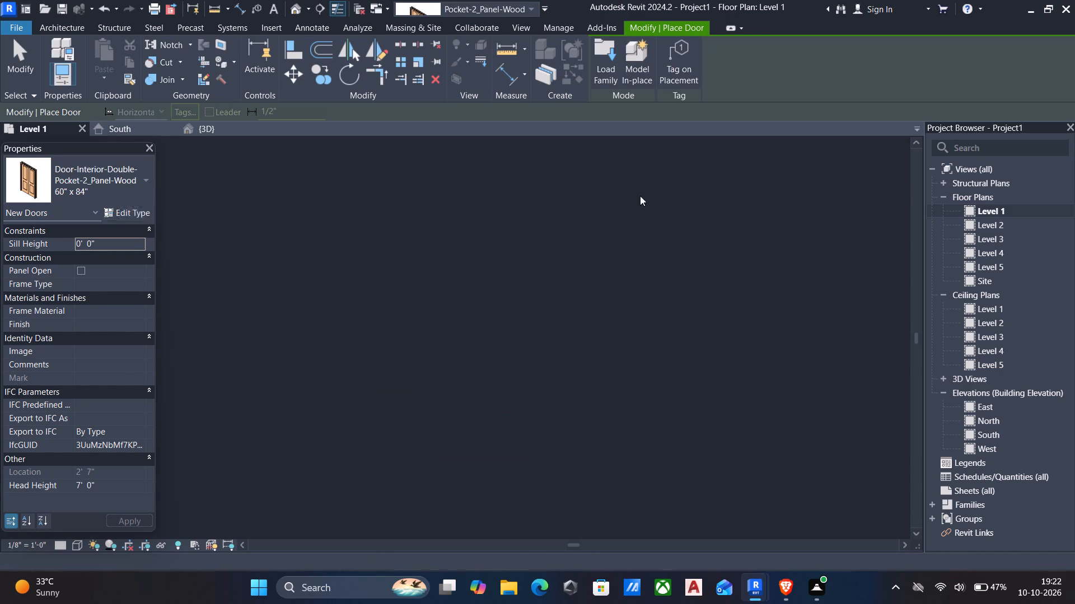
{"action": "left_click", "coordinate": [1025, 120]}
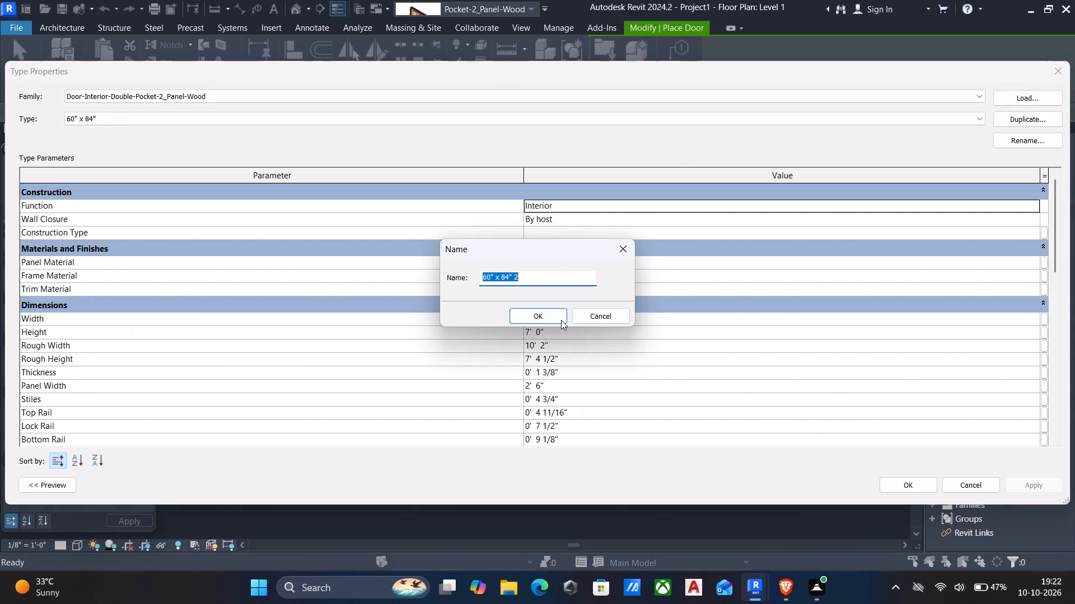
{"action": "key", "text": "BackSpace"}
{"action": "type", "text": "4'"}
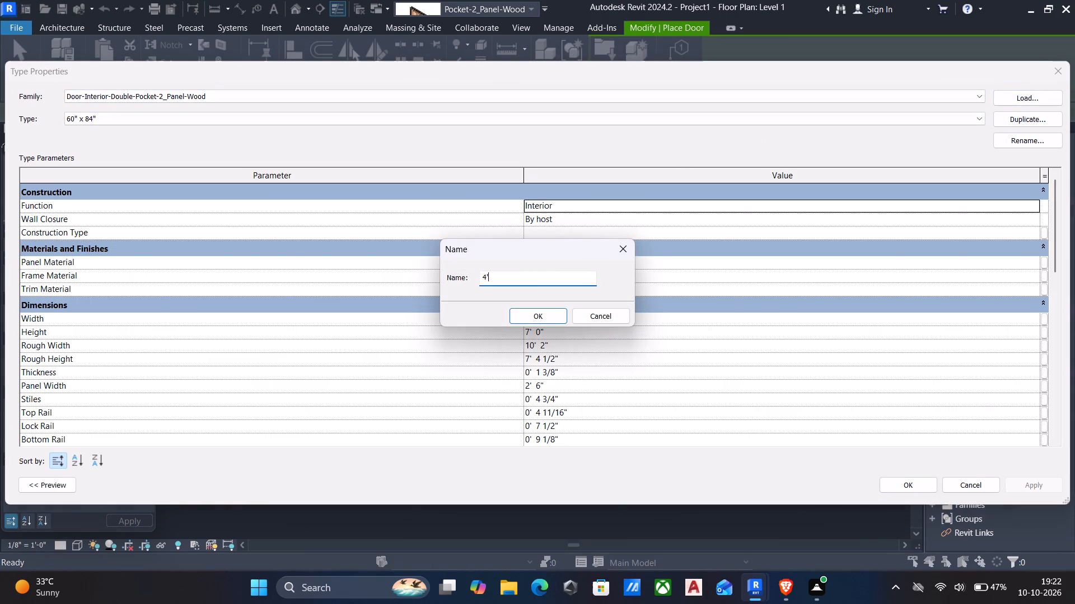
{"action": "key", "text": "x"}
{"action": "key", "text": "7"}
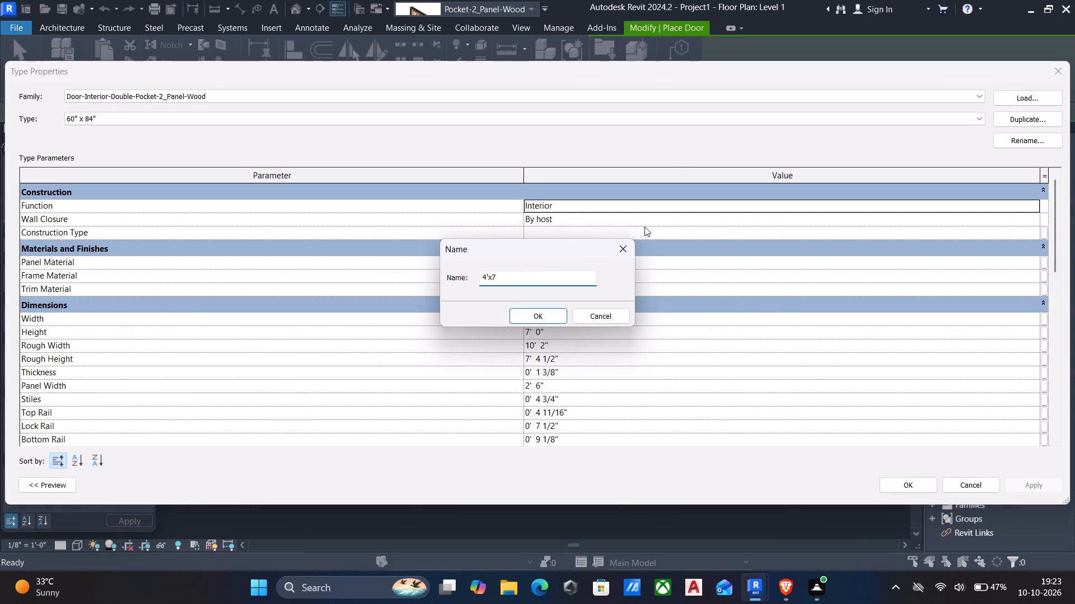
{"action": "key", "text": "apostrophe"}
{"action": "left_click", "coordinate": [545, 314]}
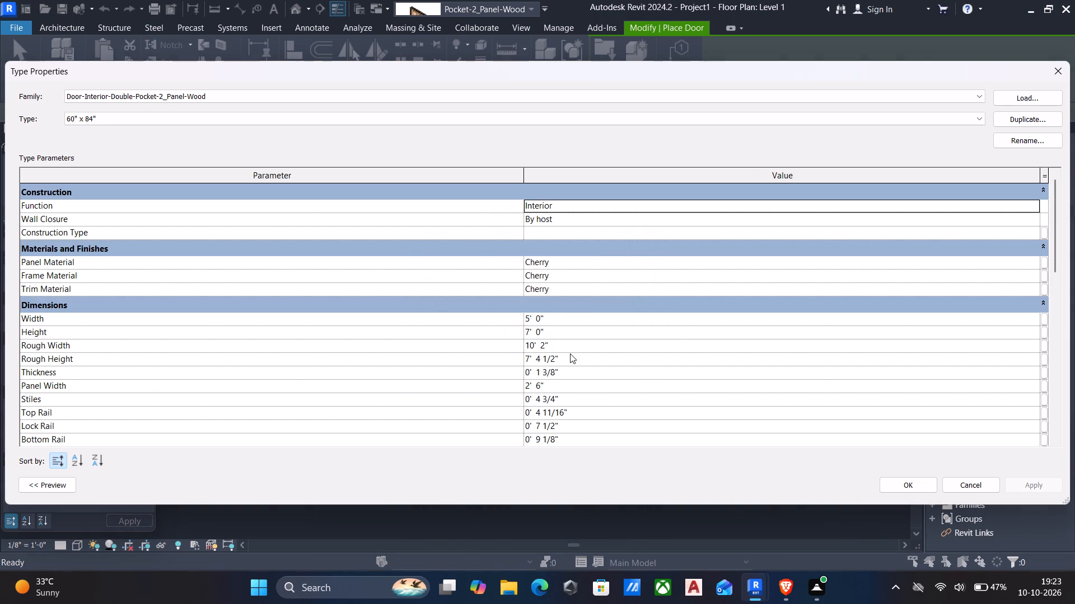
{"action": "left_click", "coordinate": [590, 322]}
{"action": "type", "text": "4'"}
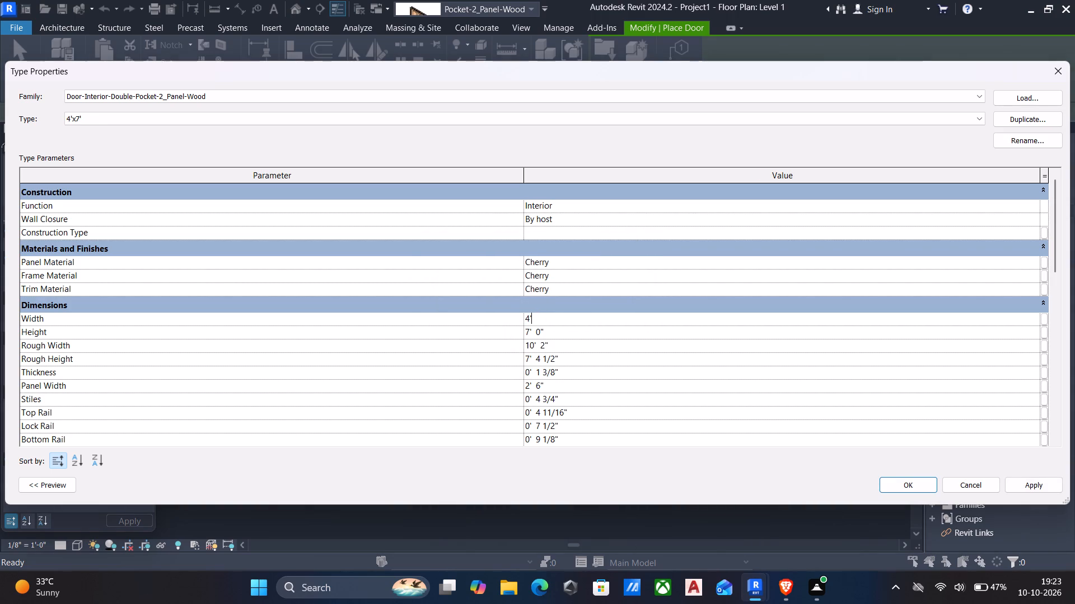
{"action": "key", "text": "Return"}
{"action": "left_click", "coordinate": [1022, 482]}
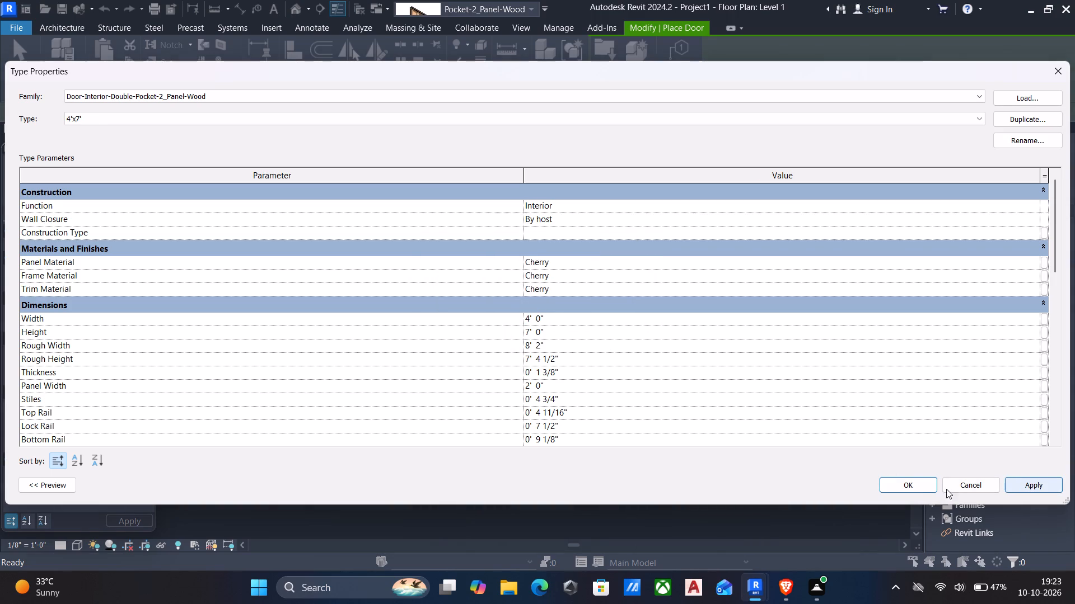
{"action": "left_click", "coordinate": [912, 484]}
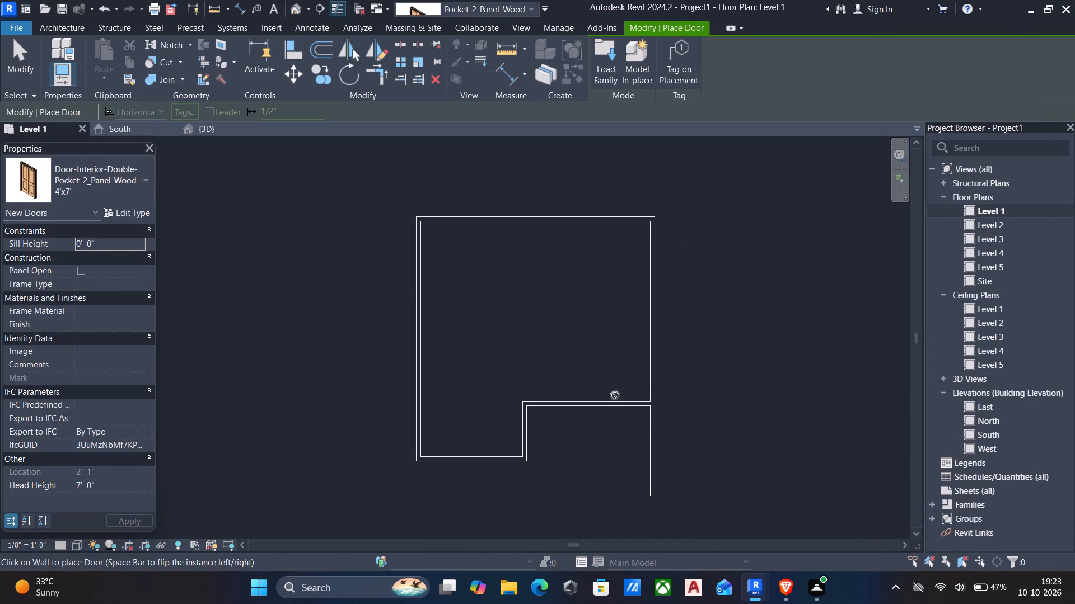
Place the 4'x7' door in the recessed front wall and nudge it east to about 4'-10" from the inner corner.
{"action": "scroll", "coordinate": [576, 411], "scroll_direction": "up", "scroll_amount": 4}
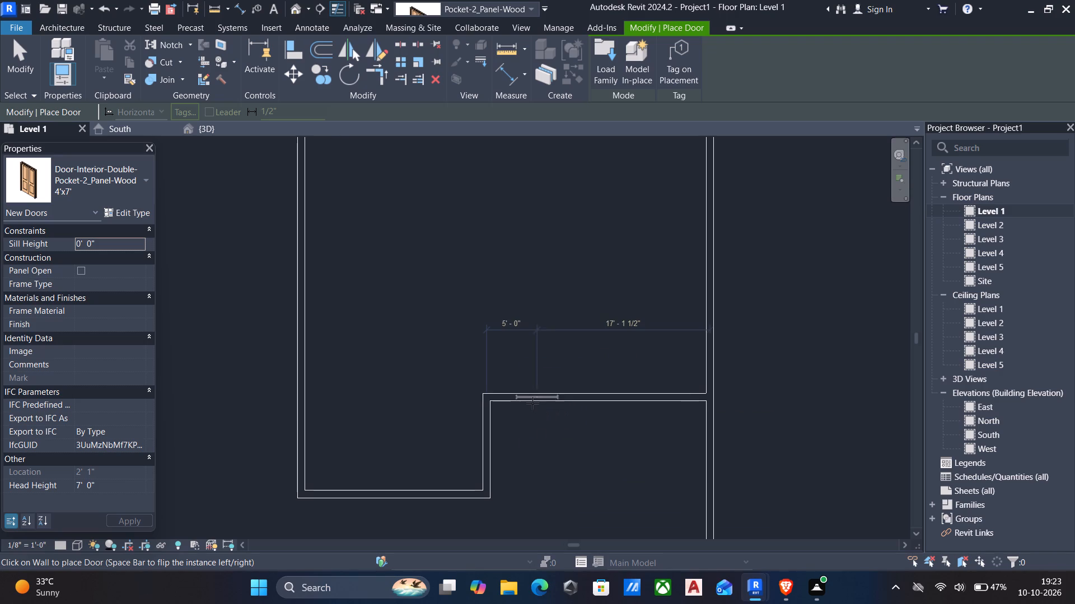
{"action": "left_click", "coordinate": [533, 399]}
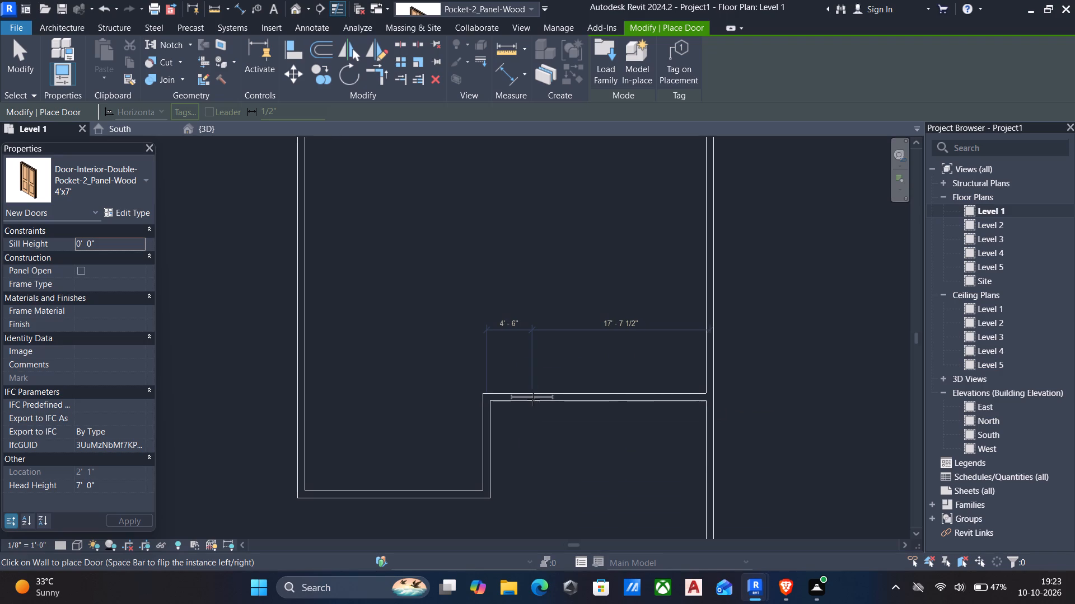
{"action": "key", "text": "Escape"}
{"action": "key", "text": "Escape"}
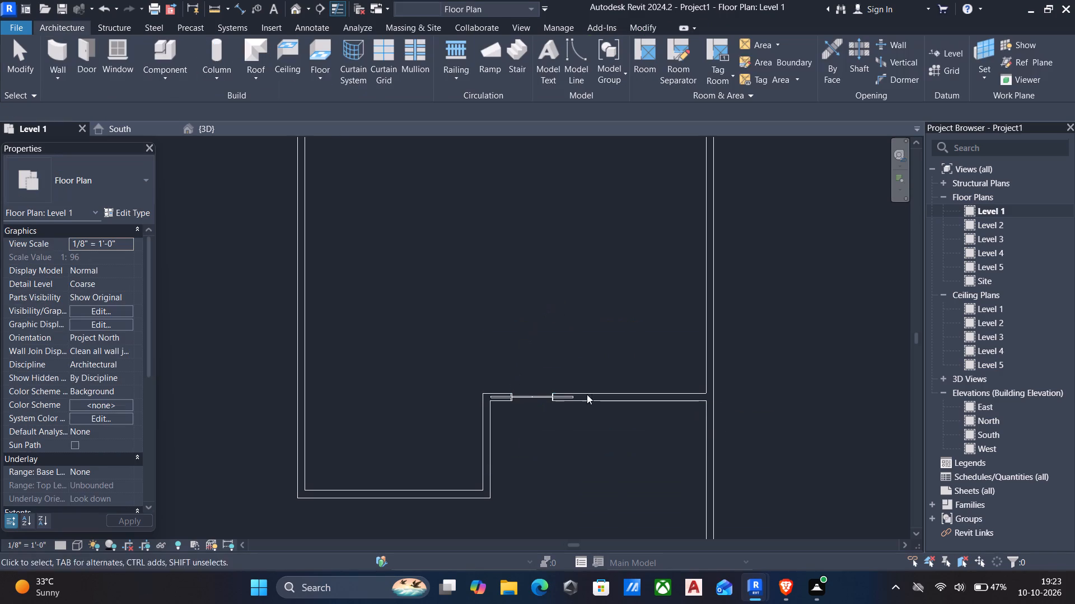
{"action": "left_click", "coordinate": [559, 404]}
{"action": "key", "text": "Right"}
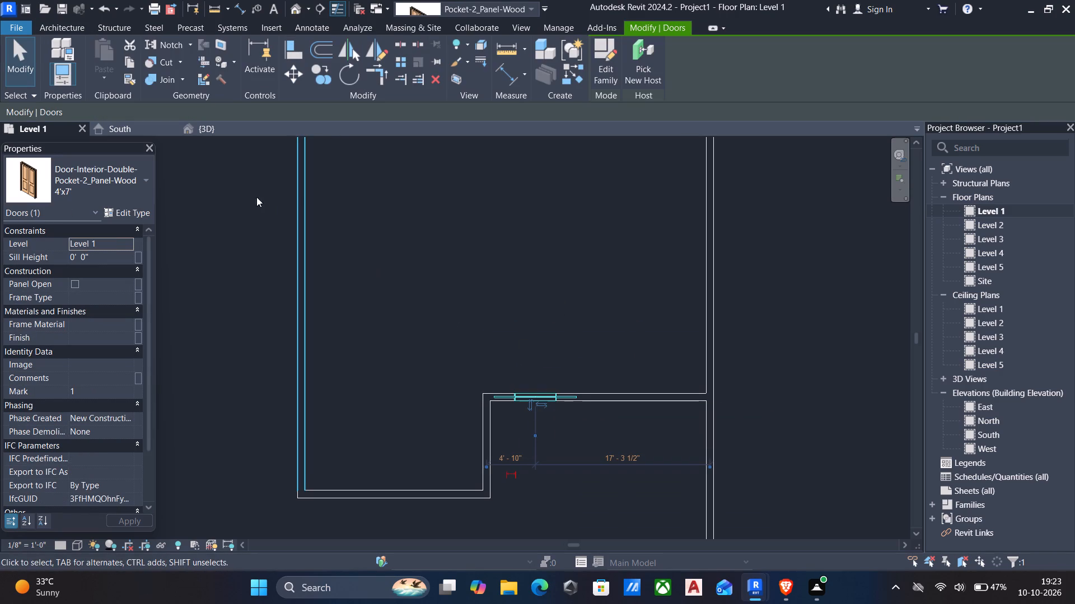
{"action": "key", "text": "Escape"}
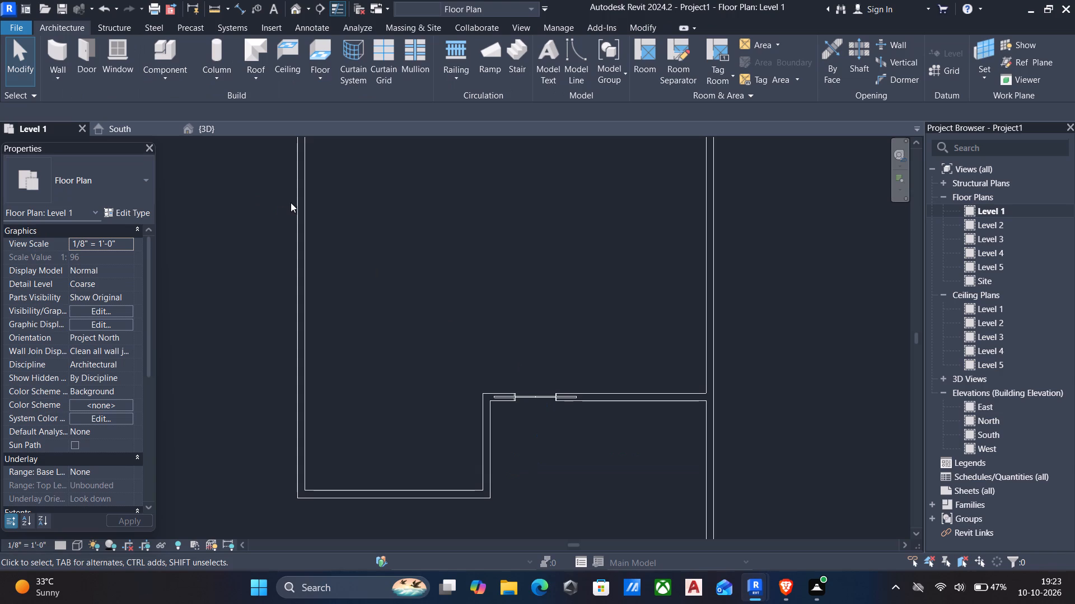
Draw a 3' Curtain Wall 1 segment westward along the recessed front wall, starting about 2'-6" from the east wall.
{"action": "type", "text": "wa"}
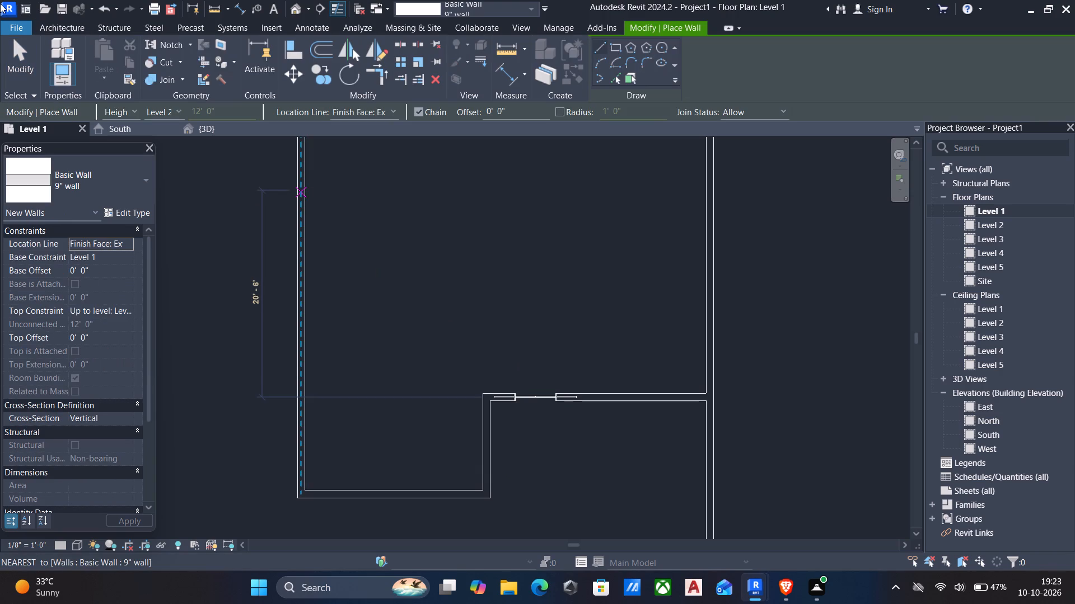
{"action": "left_click", "coordinate": [110, 185]}
{"action": "scroll", "coordinate": [144, 339], "scroll_direction": "down", "scroll_amount": 15}
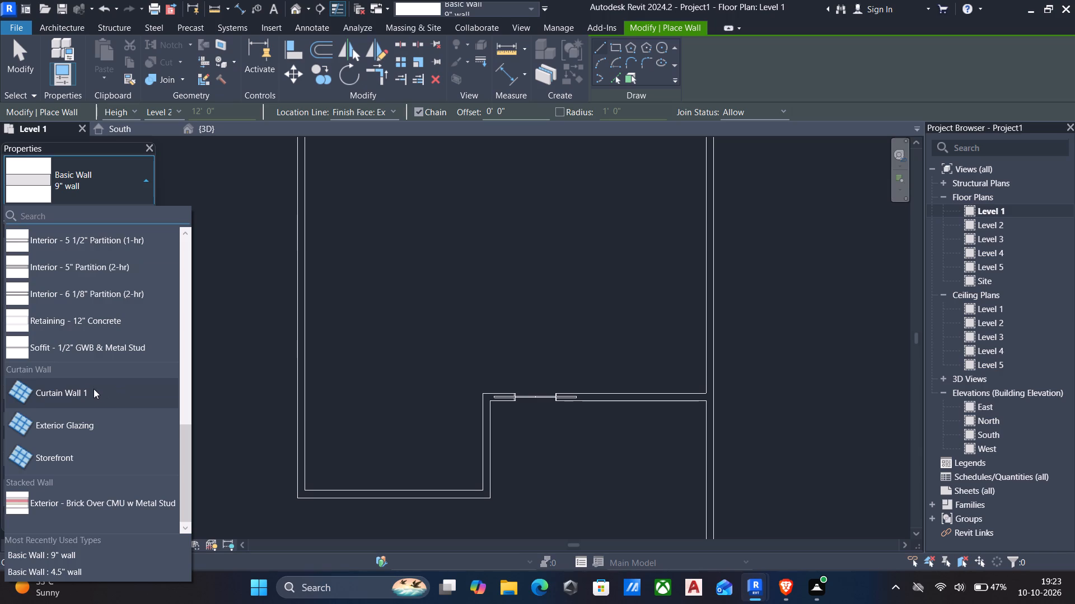
{"action": "left_click", "coordinate": [86, 386]}
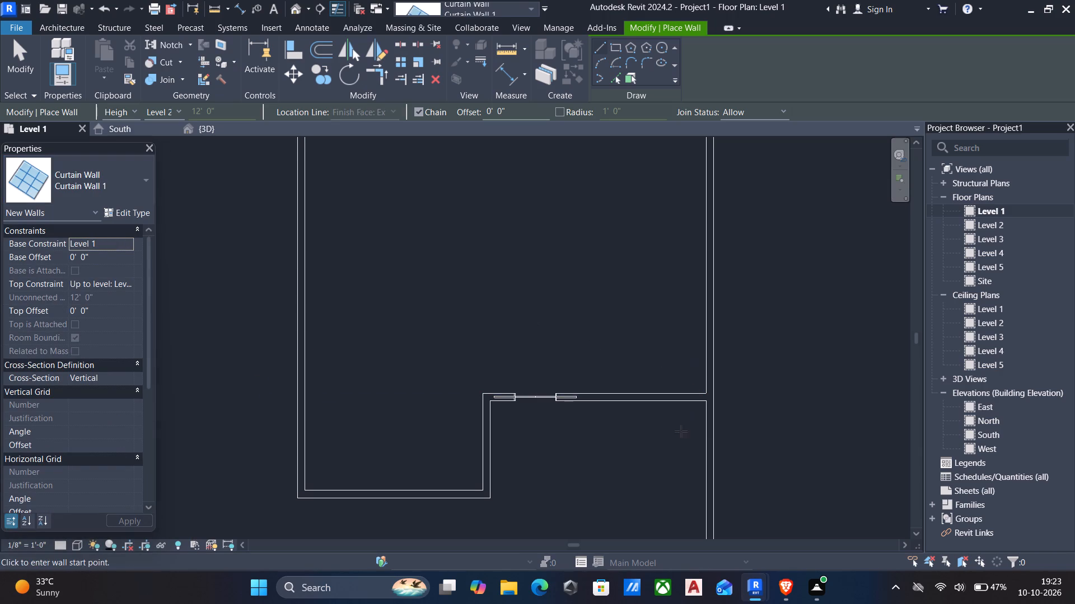
{"action": "scroll", "coordinate": [669, 401], "scroll_direction": "up", "scroll_amount": 5}
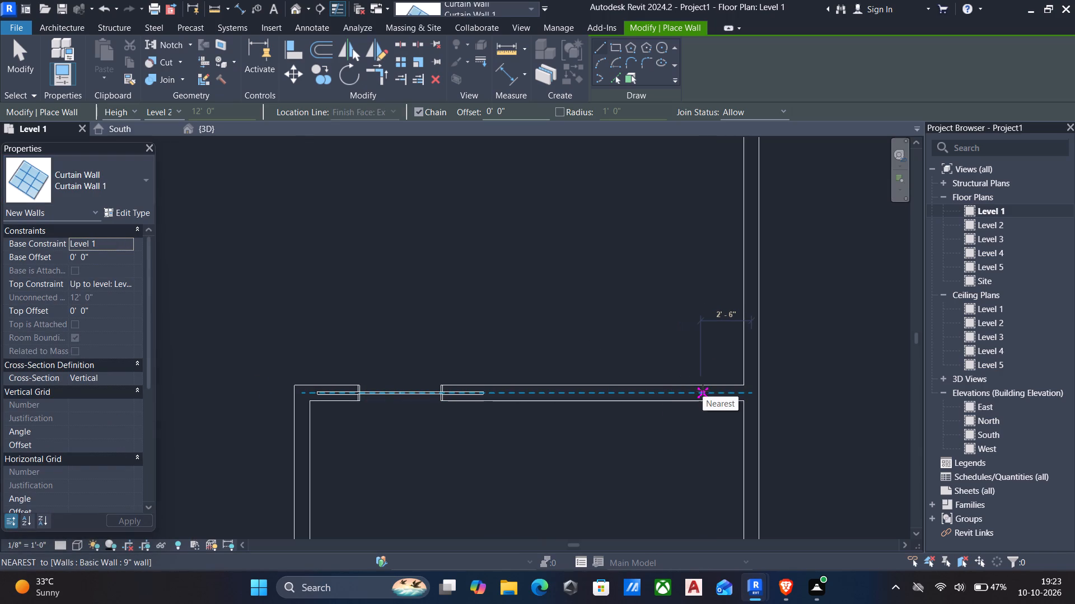
{"action": "left_click", "coordinate": [703, 390]}
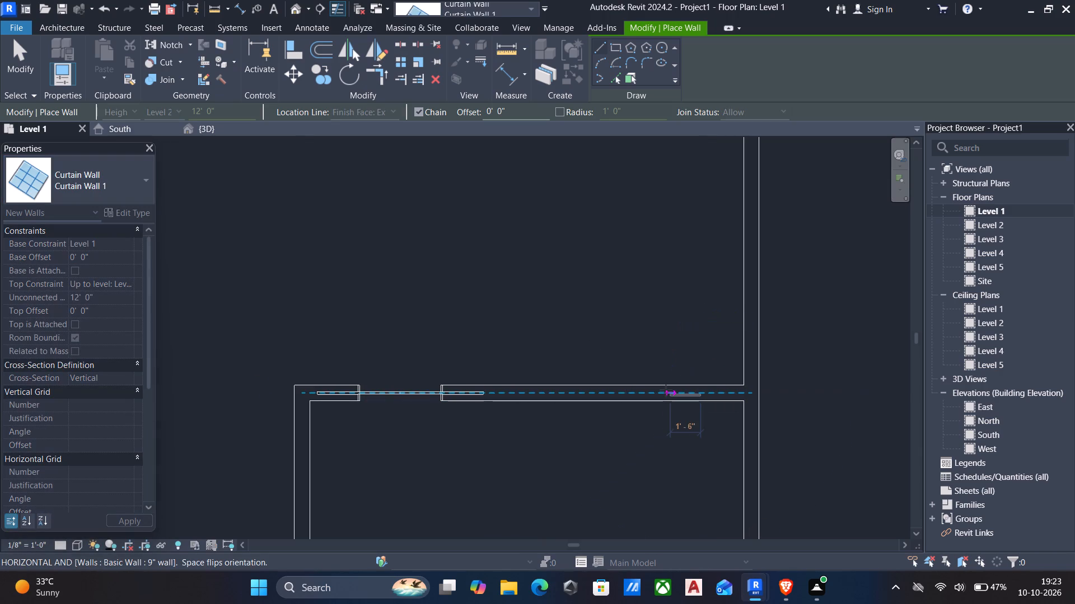
{"action": "type", "text": "3'"}
{"action": "key", "text": "Return"}
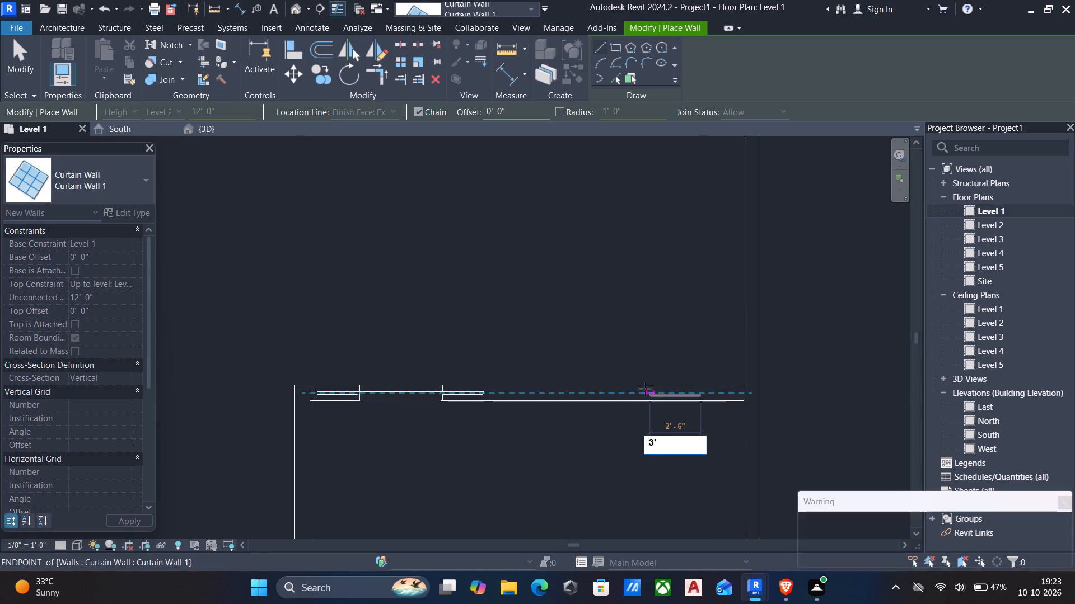
{"action": "scroll", "coordinate": [645, 389], "scroll_direction": "down", "scroll_amount": 6}
{"action": "key", "text": "Escape"}
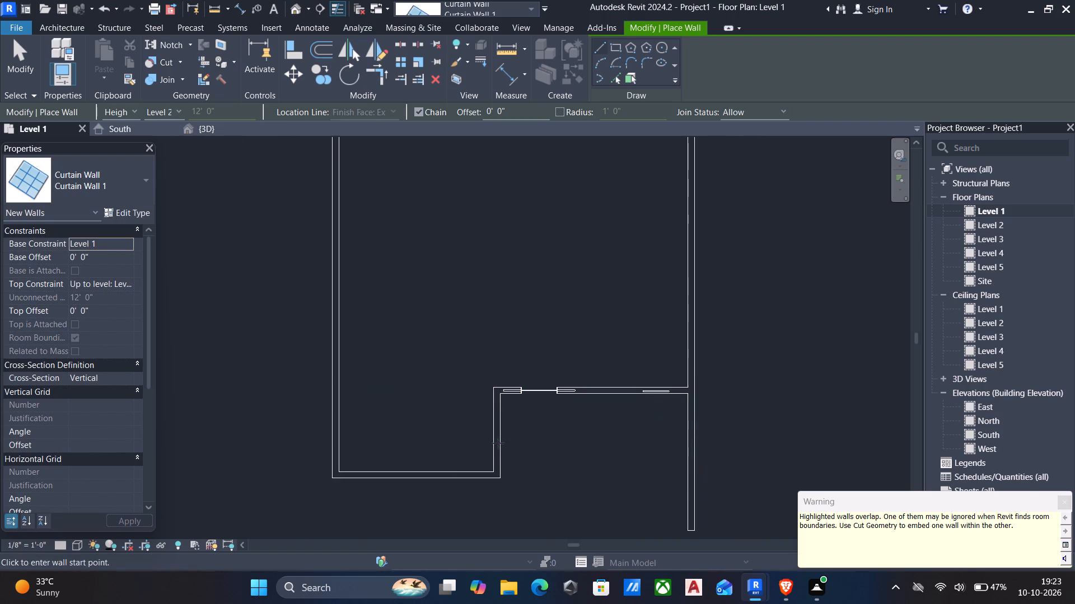
Draw a 5' Curtain Wall 1 segment eastward along the centerline of the projecting south wall.
{"action": "scroll", "coordinate": [418, 472], "scroll_direction": "up", "scroll_amount": 4}
{"action": "left_click", "coordinate": [359, 470]}
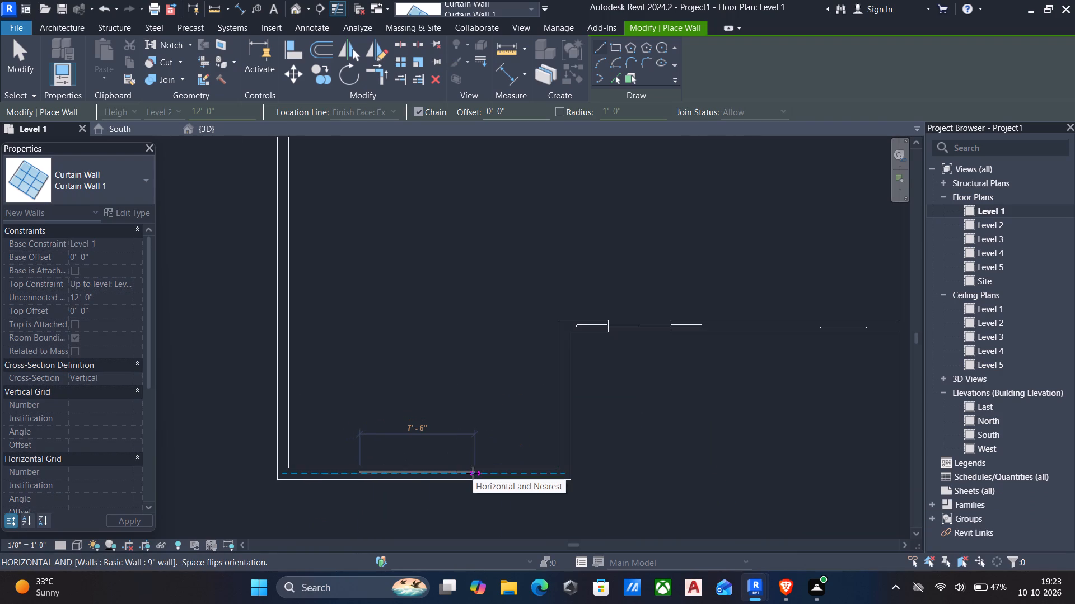
{"action": "type", "text": "5'"}
{"action": "key", "text": "Return"}
{"action": "key", "text": "Escape"}
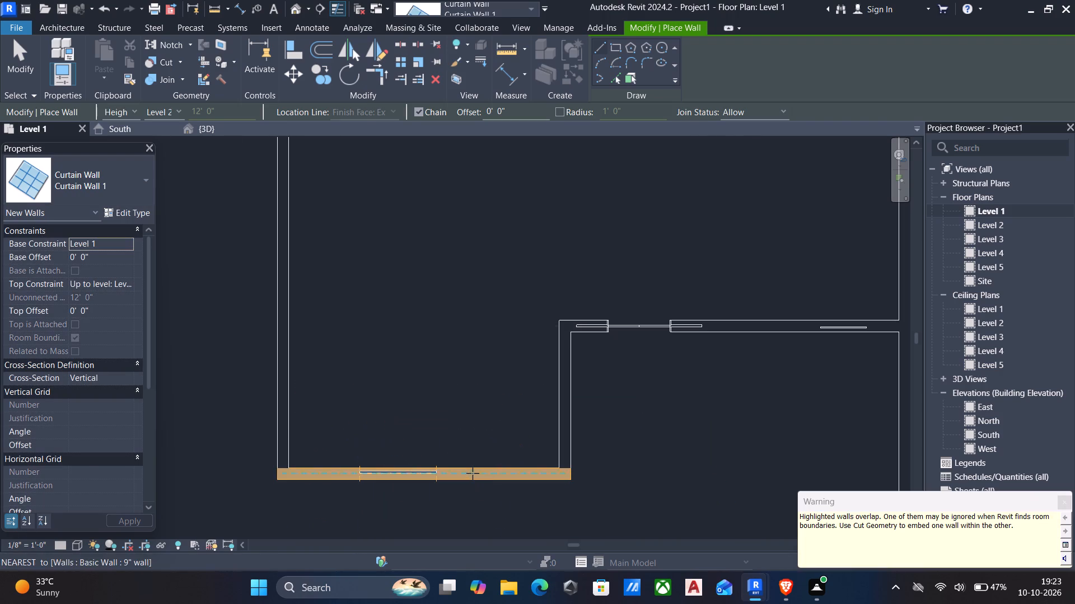
{"action": "key", "text": "Escape"}
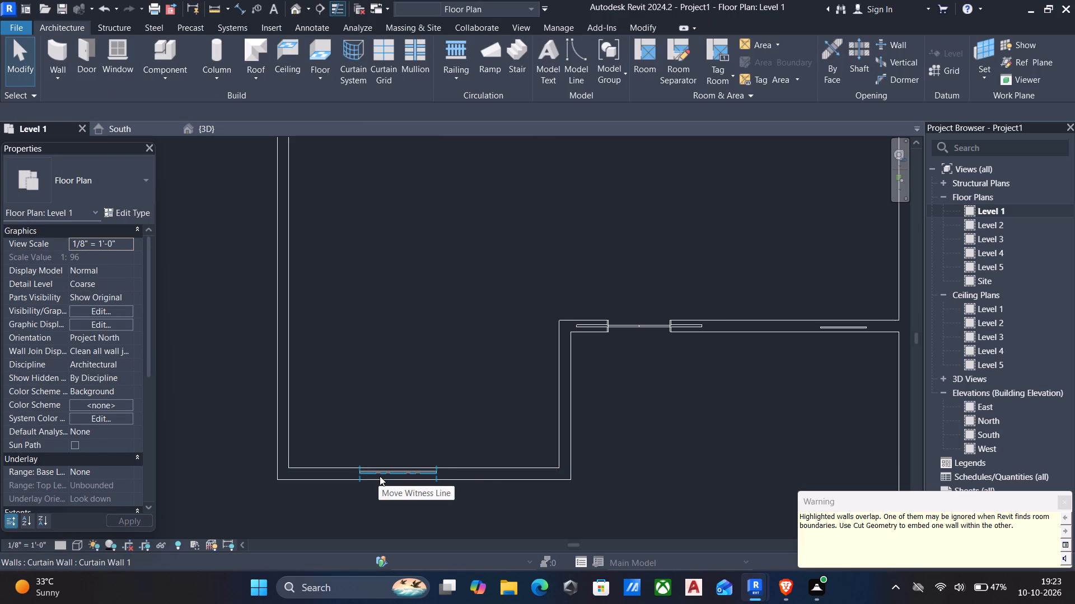
Nudge the 5' curtain wall segment east along the projecting south wall, closer to the wall's middle.
{"action": "left_click", "coordinate": [380, 476]}
{"action": "key", "text": "Right"}
{"action": "key", "text": "Right"}
{"action": "key", "text": "Right"}
{"action": "key", "text": "Right"}
{"action": "key", "text": "Right"}
{"action": "key", "text": "Right"}
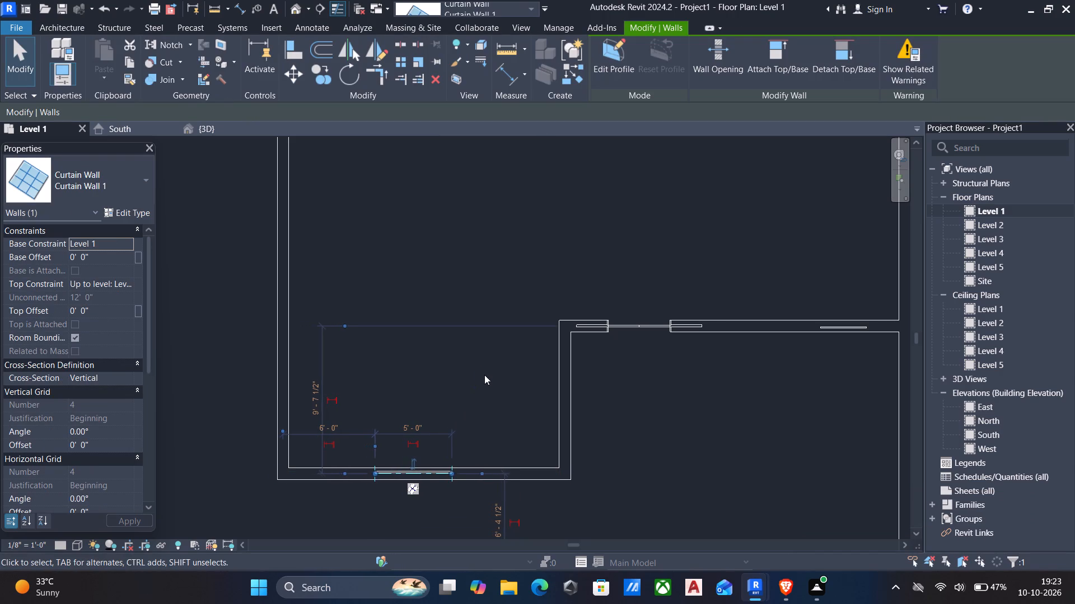
{"action": "key", "text": "Right"}
{"action": "key", "text": "Right"}
{"action": "key", "text": "Right"}
{"action": "key", "text": "Right"}
Cut the projecting south wall with the 5' curtain wall and the recessed front wall with the 3' curtain wall.
{"action": "left_click", "coordinate": [169, 62]}
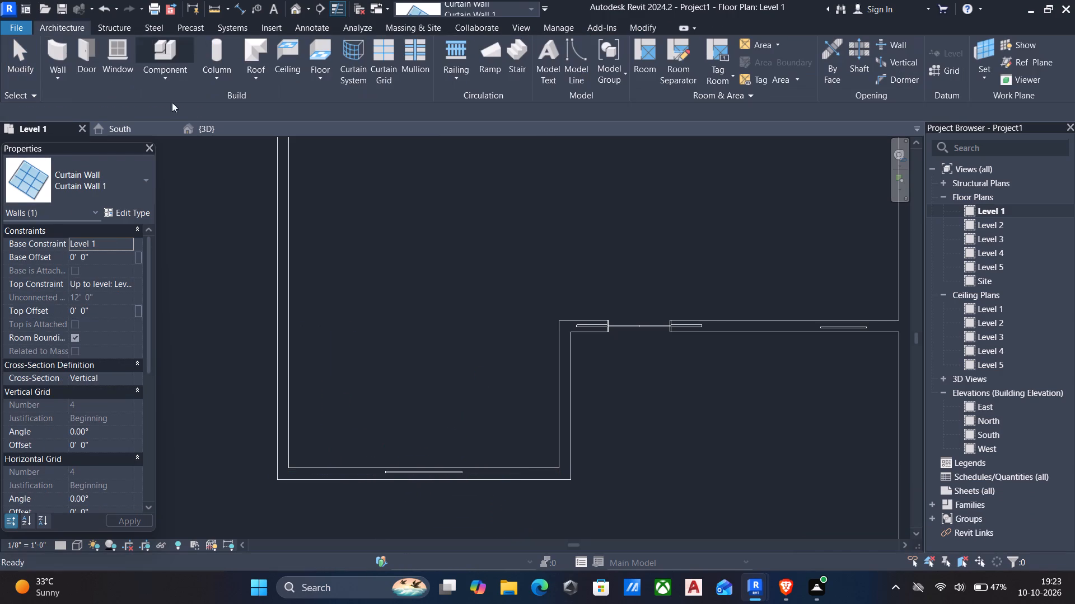
{"action": "left_click", "coordinate": [328, 469]}
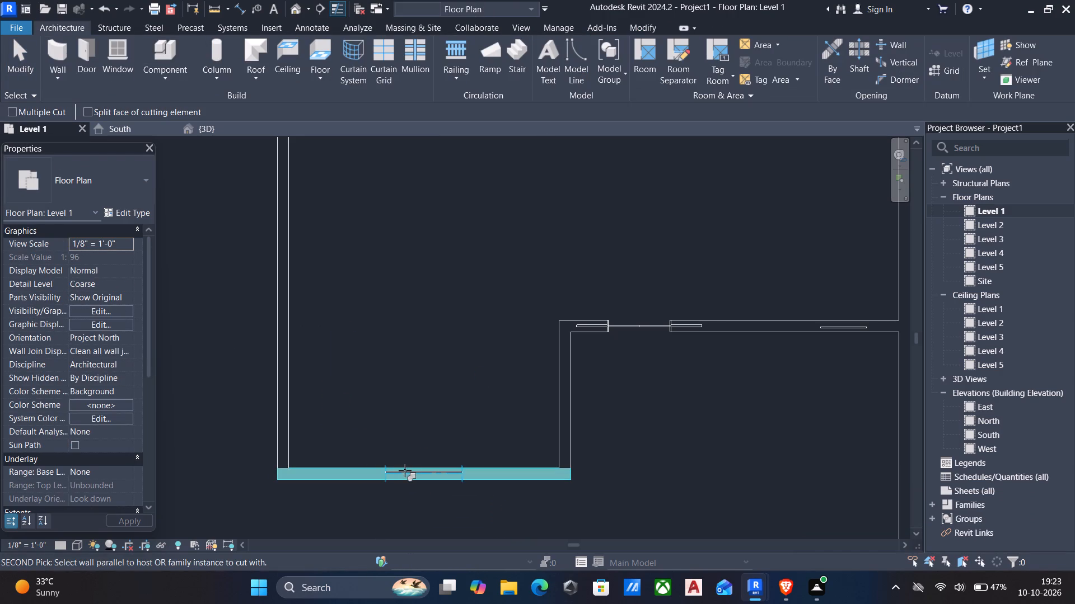
{"action": "left_click", "coordinate": [405, 470]}
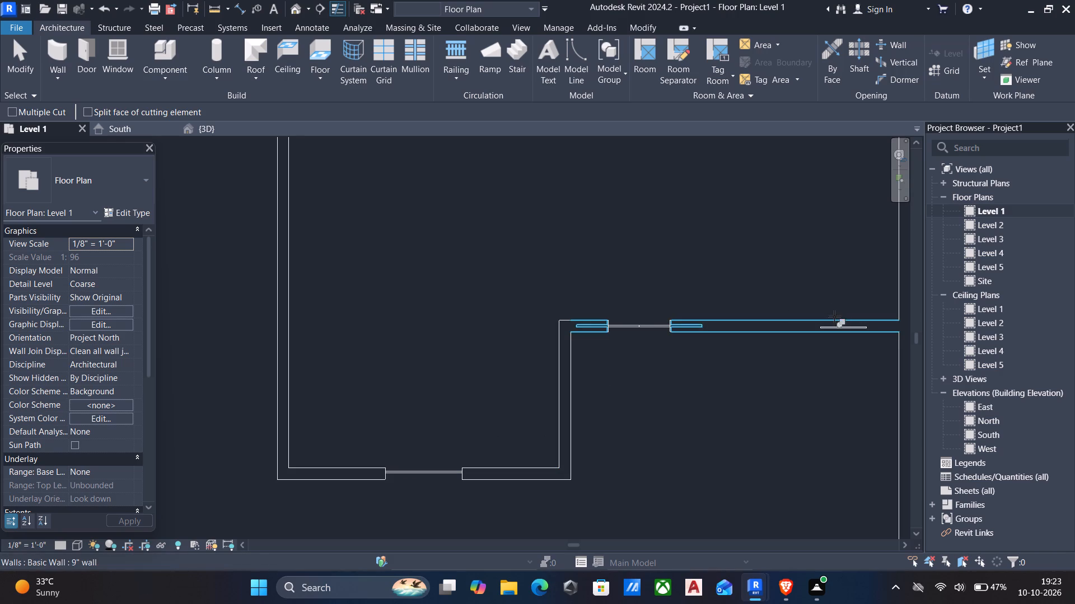
{"action": "left_click", "coordinate": [834, 317]}
{"action": "left_click", "coordinate": [836, 326]}
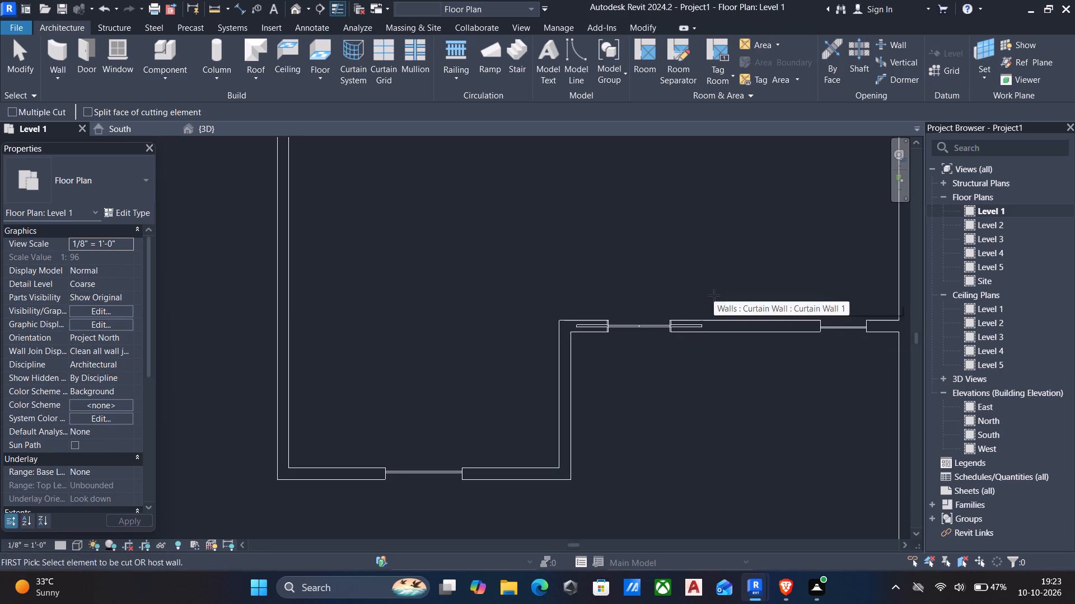
{"action": "key", "text": "Escape"}
In the 3D view, set the sill height of the 4'x7' double door to 2'.
{"action": "scroll", "coordinate": [672, 276], "scroll_direction": "down", "scroll_amount": 4}
{"action": "middle_click_drag", "start_coordinate": [665, 276], "coordinate": [628, 305]}
{"action": "scroll", "coordinate": [628, 305], "scroll_direction": "up", "scroll_amount": 1}
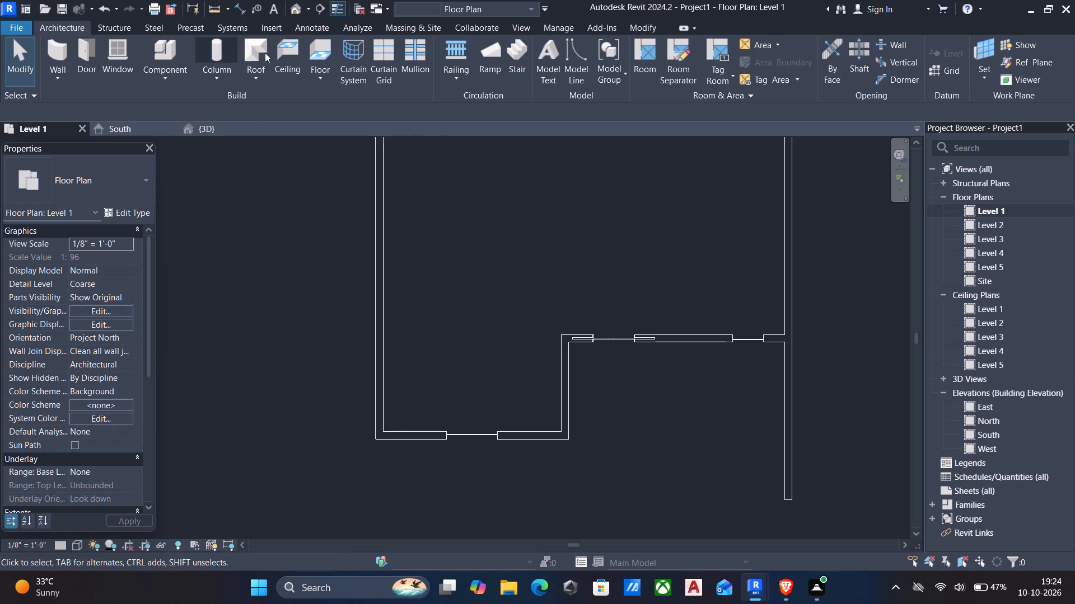
{"action": "left_click", "coordinate": [204, 125]}
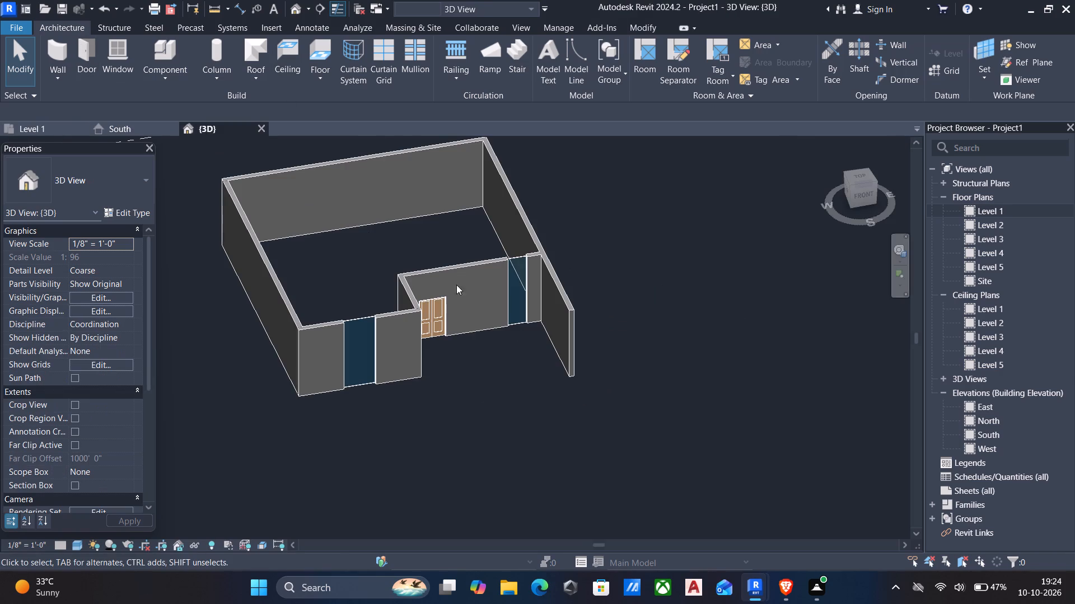
{"action": "left_click", "coordinate": [517, 254]}
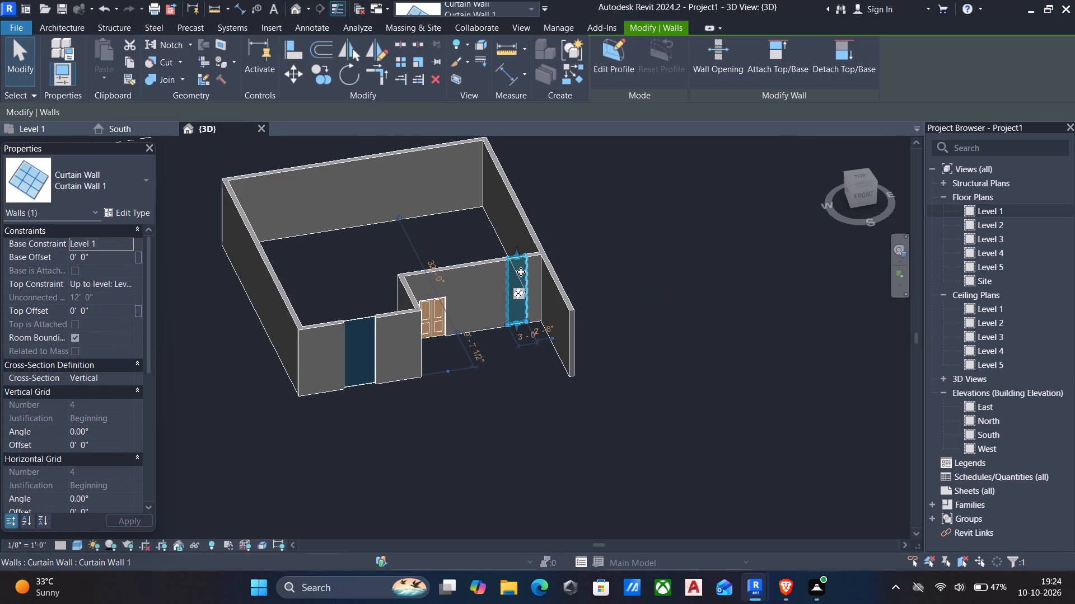
{"action": "scroll", "coordinate": [521, 272], "scroll_direction": "up", "scroll_amount": 5}
{"action": "left_click", "coordinate": [344, 343]}
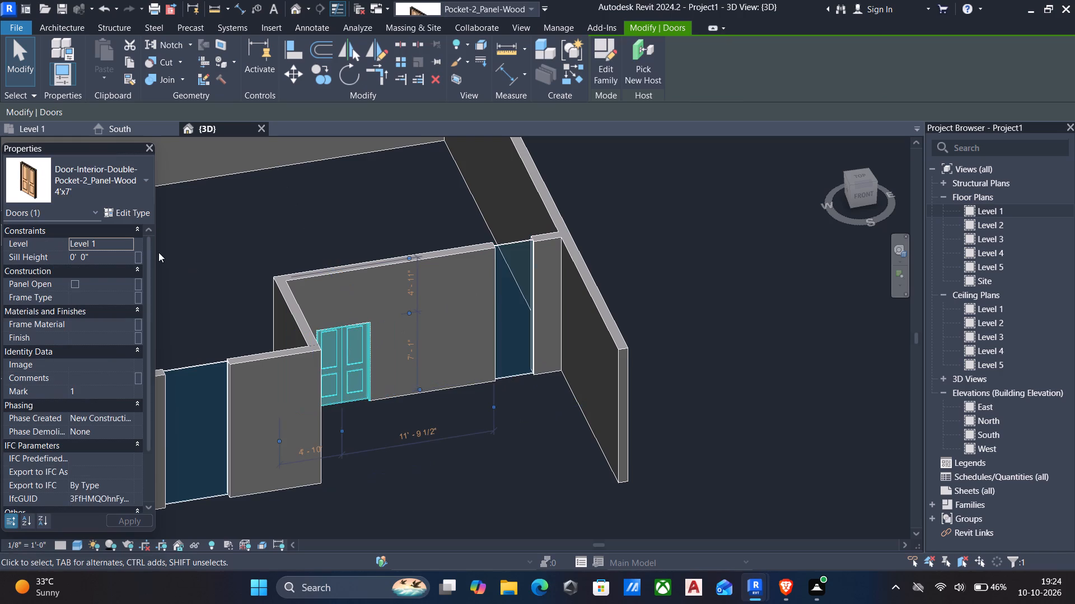
{"action": "left_click", "coordinate": [110, 253]}
{"action": "type", "text": "2'"}
{"action": "key", "text": "Return"}
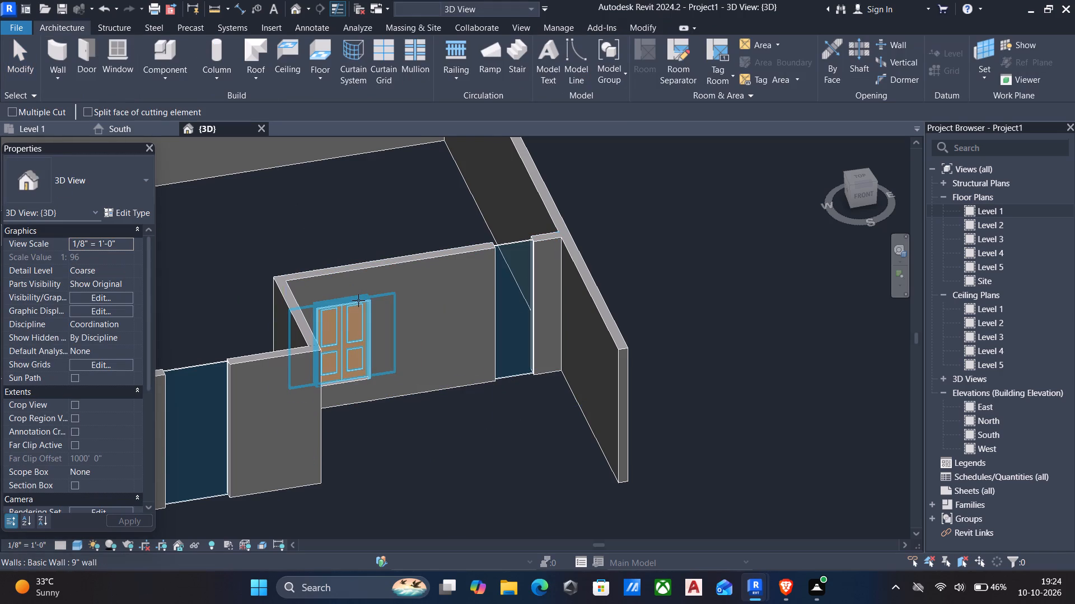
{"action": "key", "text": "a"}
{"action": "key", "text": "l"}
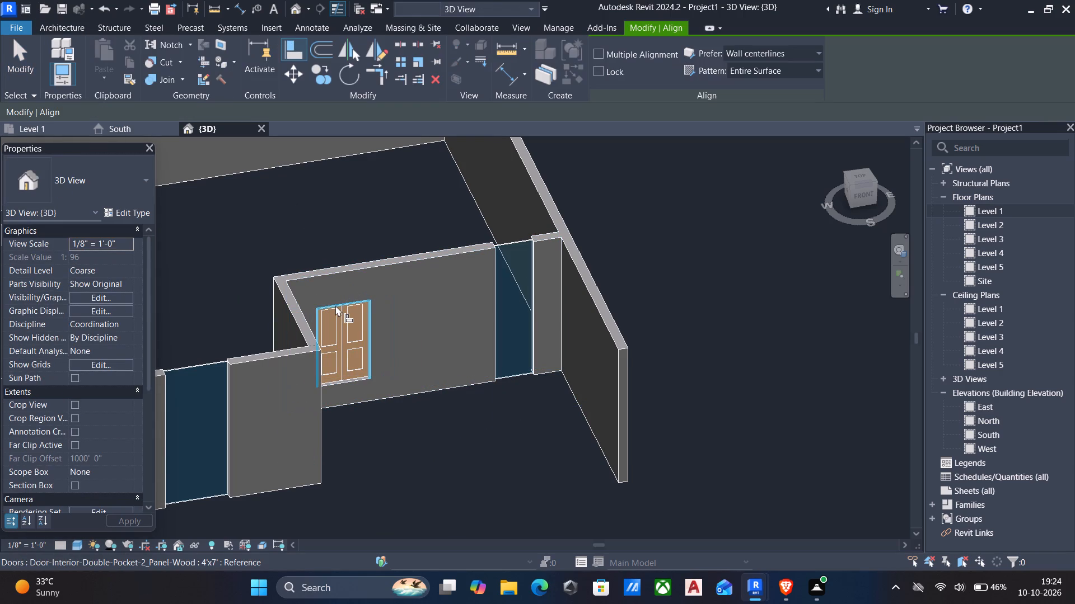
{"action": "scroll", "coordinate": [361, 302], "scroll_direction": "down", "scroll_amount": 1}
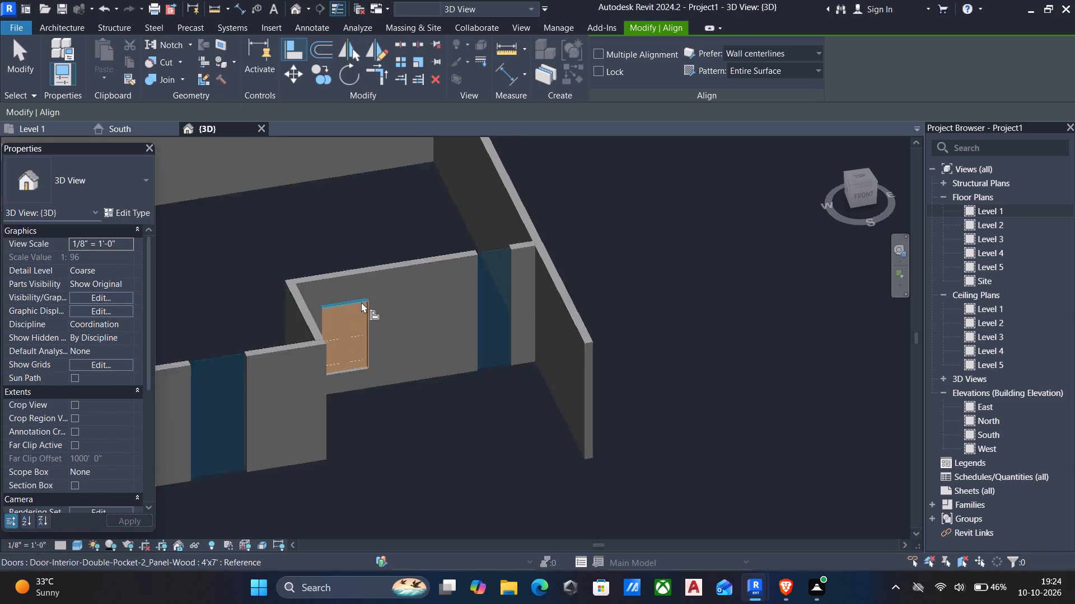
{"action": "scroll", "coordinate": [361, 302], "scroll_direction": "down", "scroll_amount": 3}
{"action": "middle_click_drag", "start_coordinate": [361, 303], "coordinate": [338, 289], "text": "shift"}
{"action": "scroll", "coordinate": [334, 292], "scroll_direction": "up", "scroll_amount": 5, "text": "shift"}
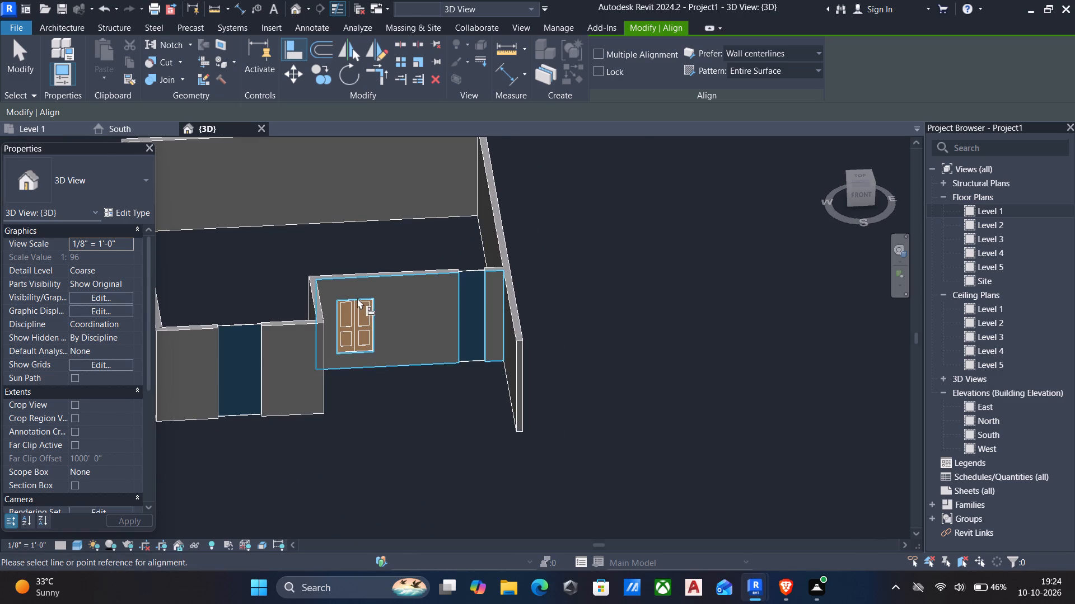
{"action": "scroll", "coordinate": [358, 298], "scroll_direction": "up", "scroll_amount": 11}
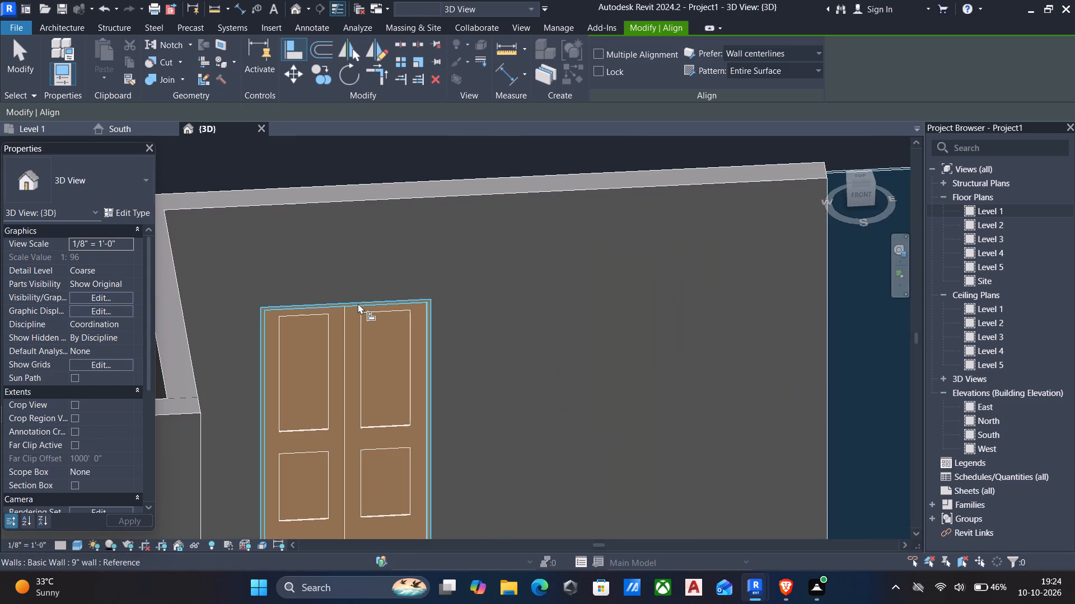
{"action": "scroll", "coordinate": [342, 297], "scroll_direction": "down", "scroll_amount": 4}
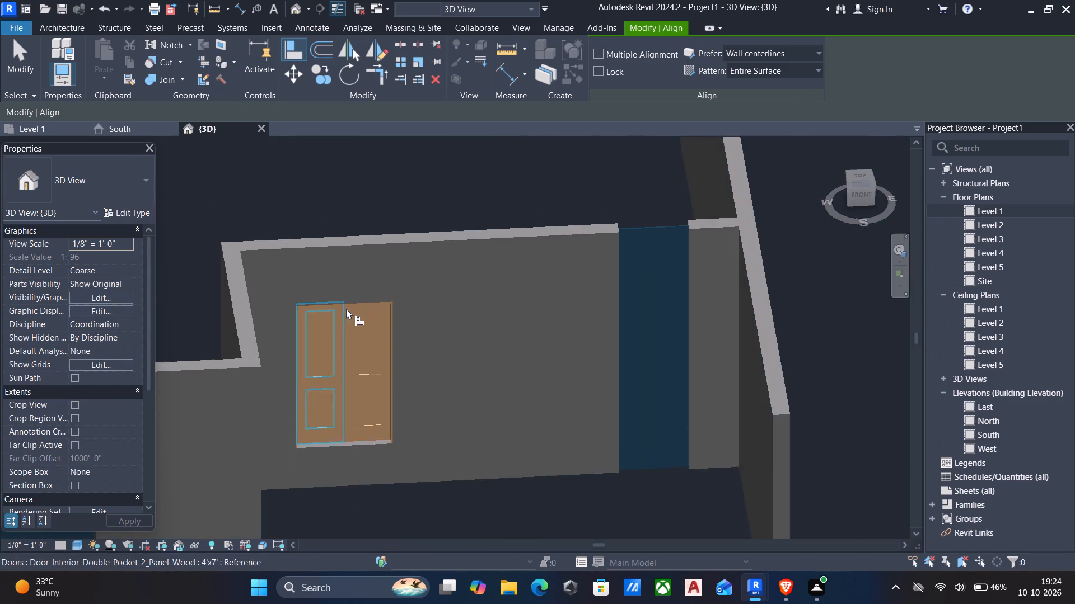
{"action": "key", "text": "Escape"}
Give the 3' curtain wall in the recessed front wall a top offset of -3' and a base offset of 3'.
{"action": "left_click", "coordinate": [627, 227]}
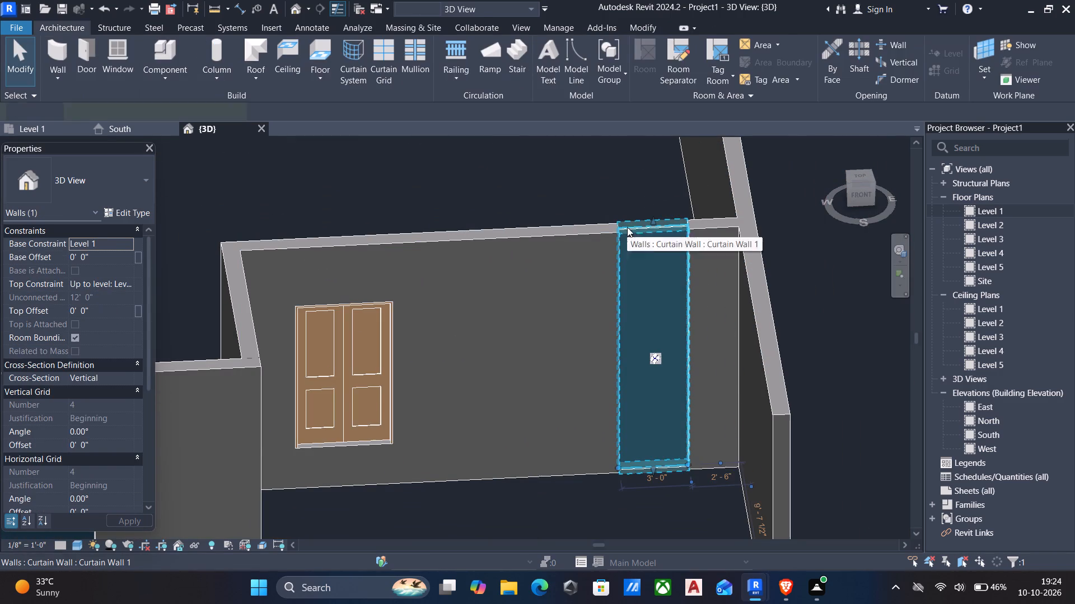
{"action": "left_click", "coordinate": [116, 309]}
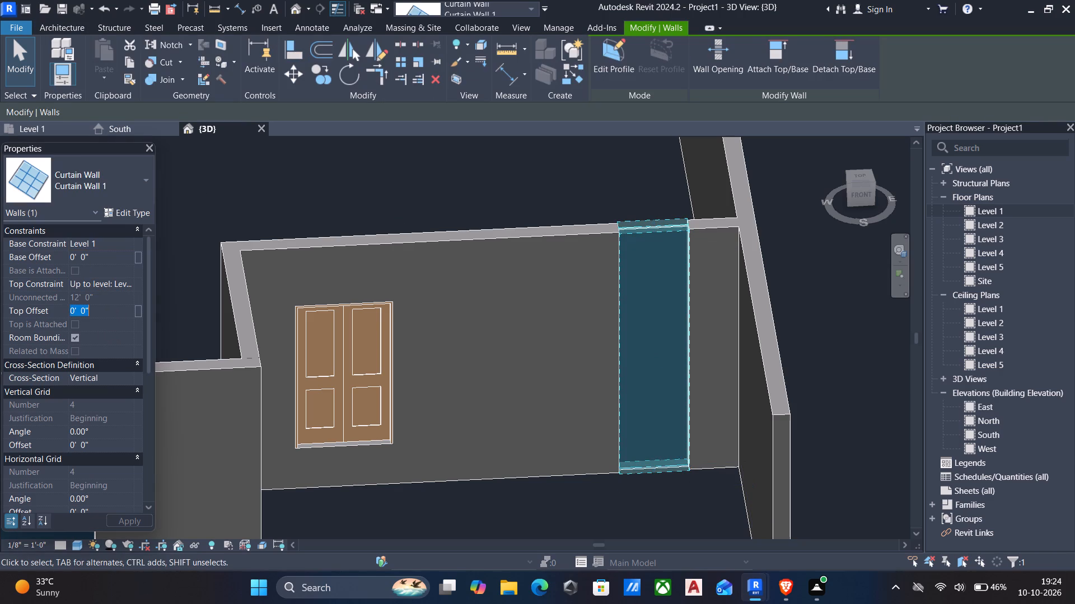
{"action": "type", "text": "-3'"}
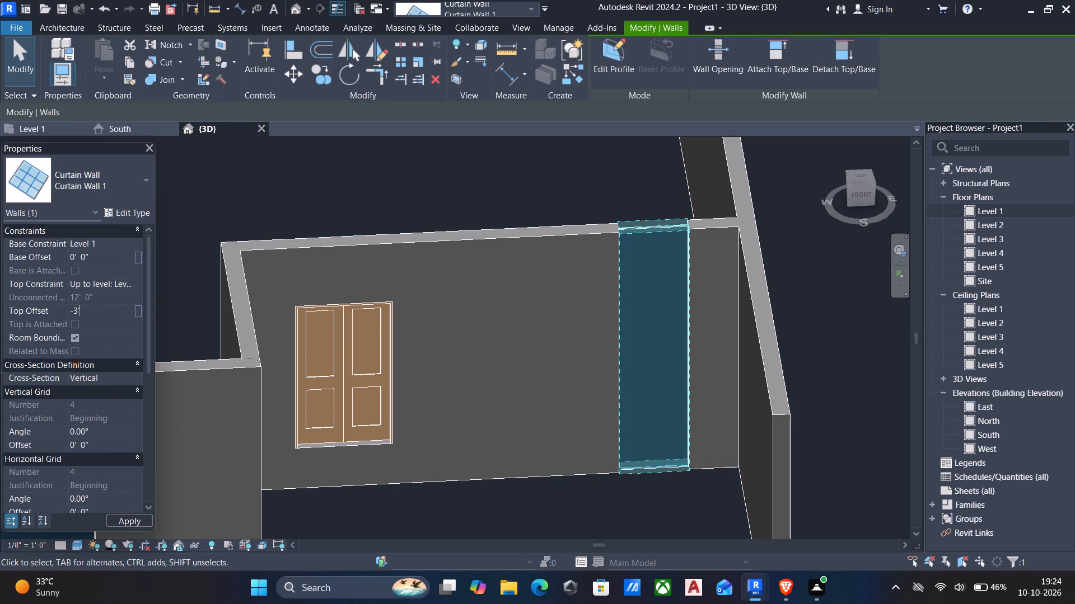
{"action": "key", "text": "Return"}
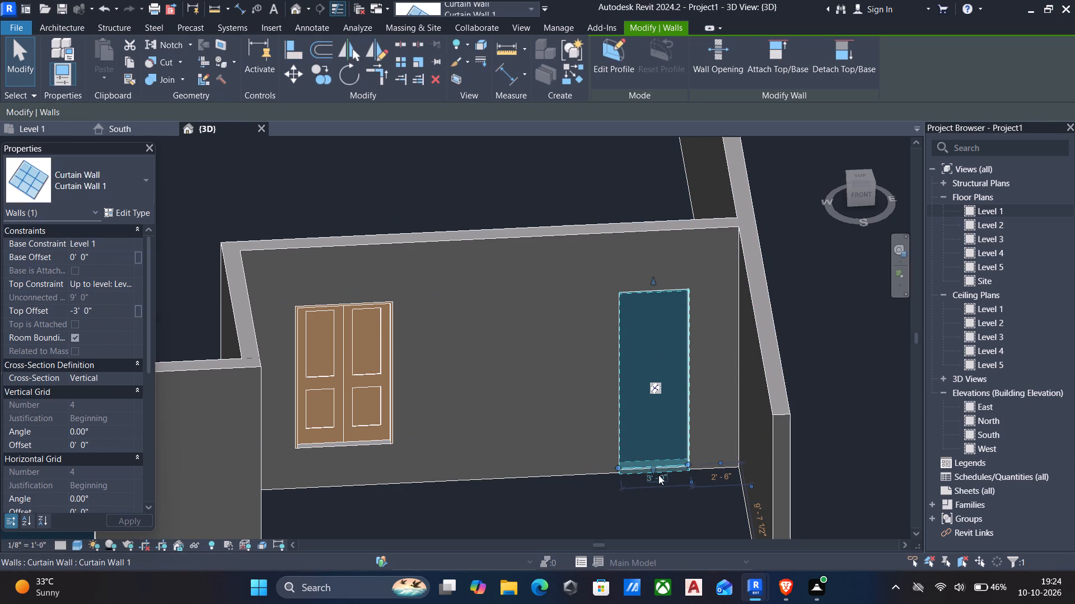
{"action": "left_click", "coordinate": [108, 254]}
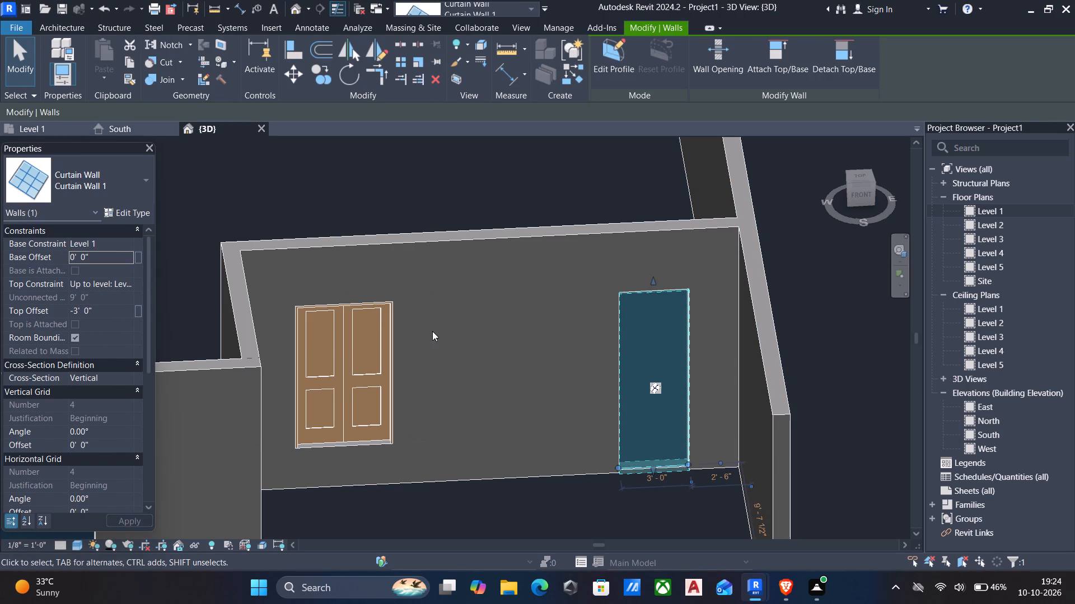
{"action": "type", "text": "3'"}
{"action": "key", "text": "Return"}
{"action": "left_click", "coordinate": [120, 255]}
{"action": "type", "text": "3'"}
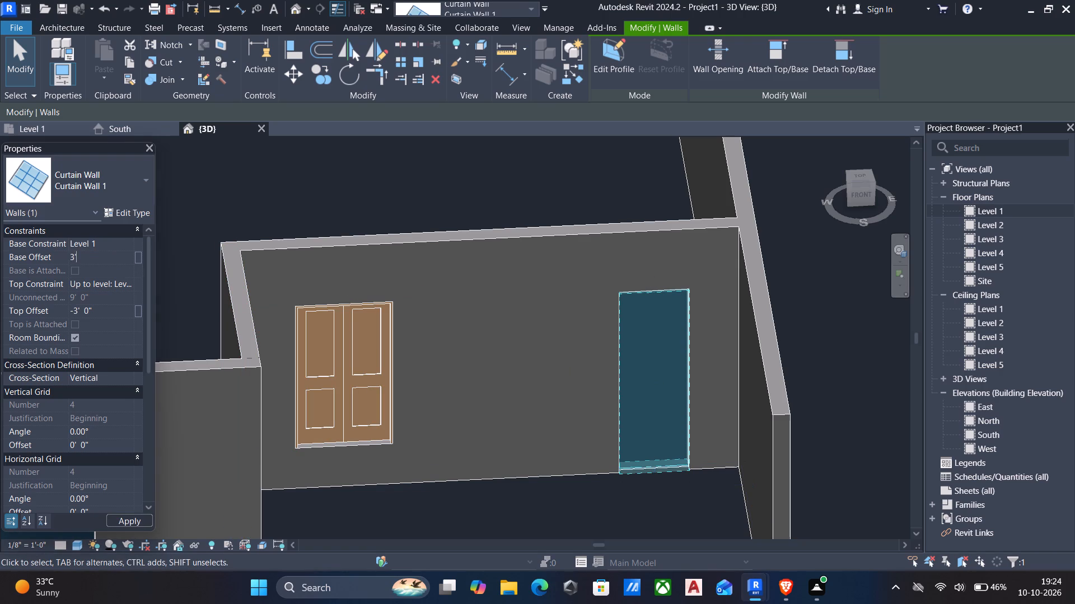
{"action": "key", "text": "Return"}
{"action": "scroll", "coordinate": [486, 321], "scroll_direction": "down", "scroll_amount": 6}
{"action": "middle_click_drag", "start_coordinate": [492, 322], "coordinate": [591, 316]}
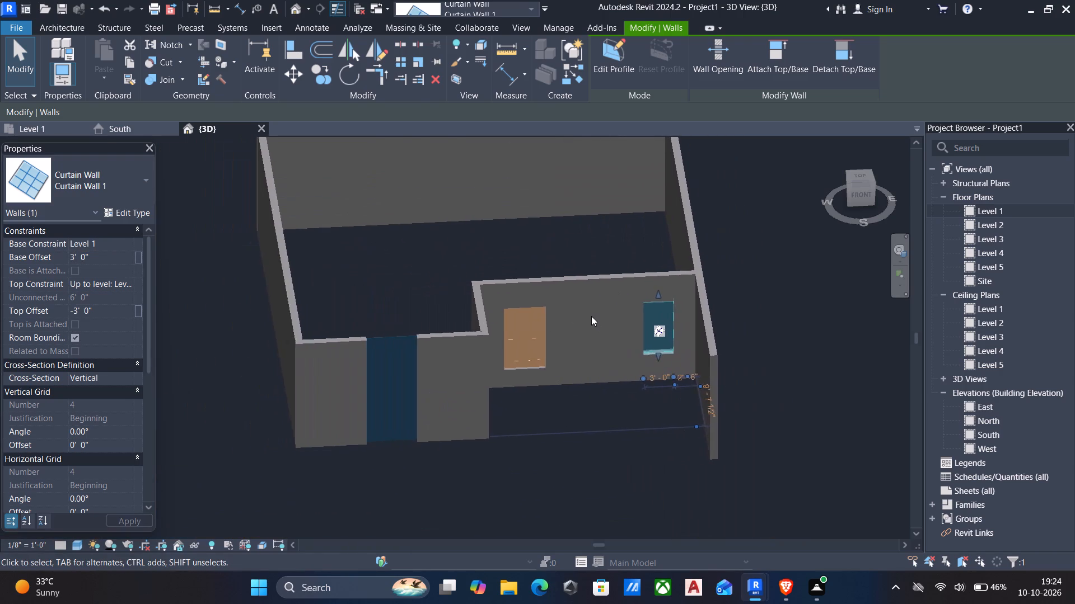
{"action": "key", "text": "Escape"}
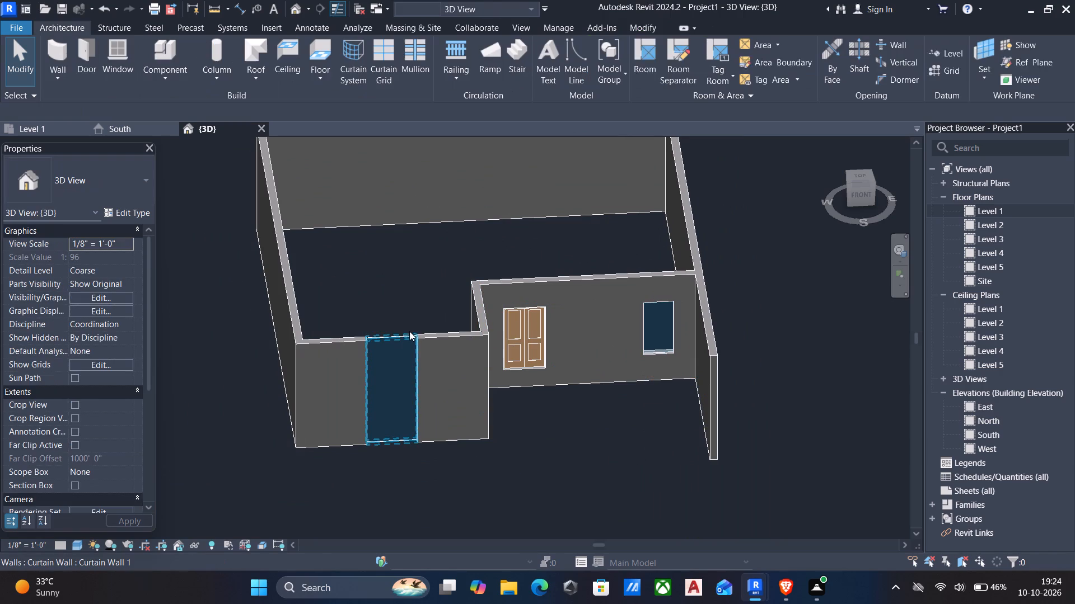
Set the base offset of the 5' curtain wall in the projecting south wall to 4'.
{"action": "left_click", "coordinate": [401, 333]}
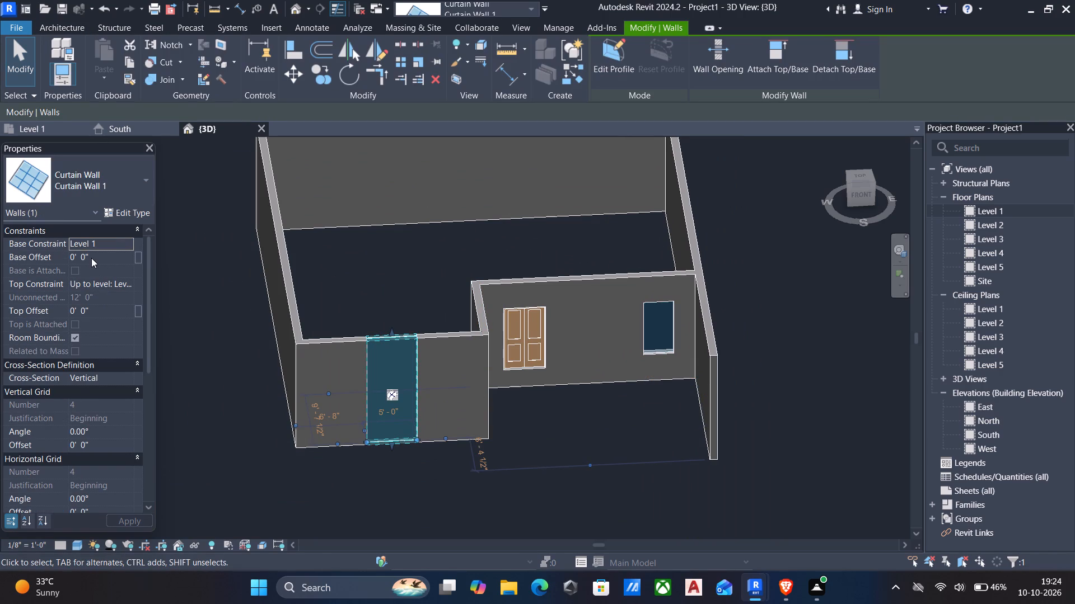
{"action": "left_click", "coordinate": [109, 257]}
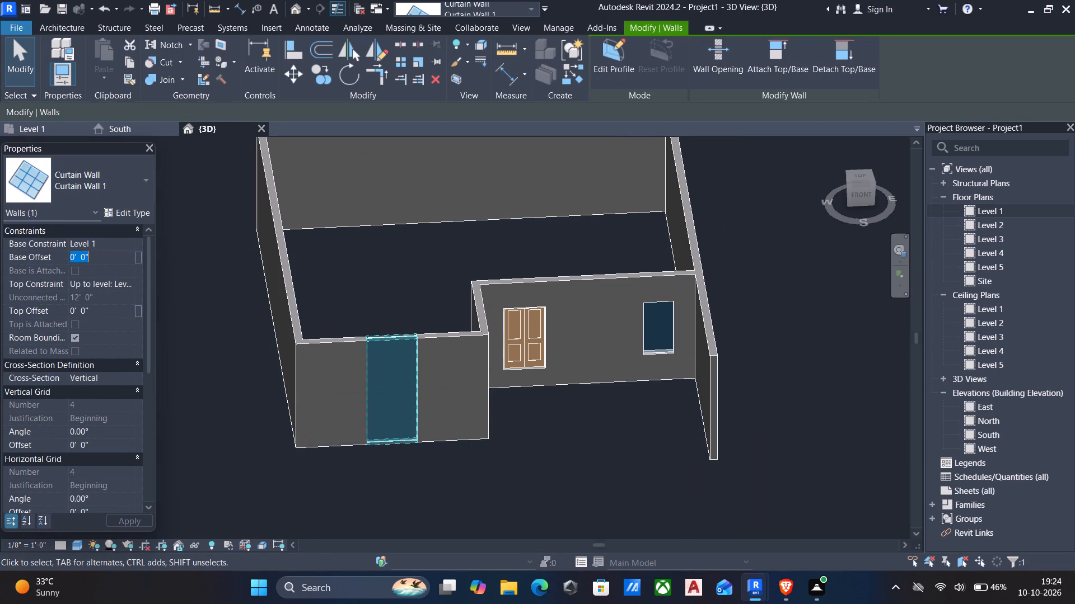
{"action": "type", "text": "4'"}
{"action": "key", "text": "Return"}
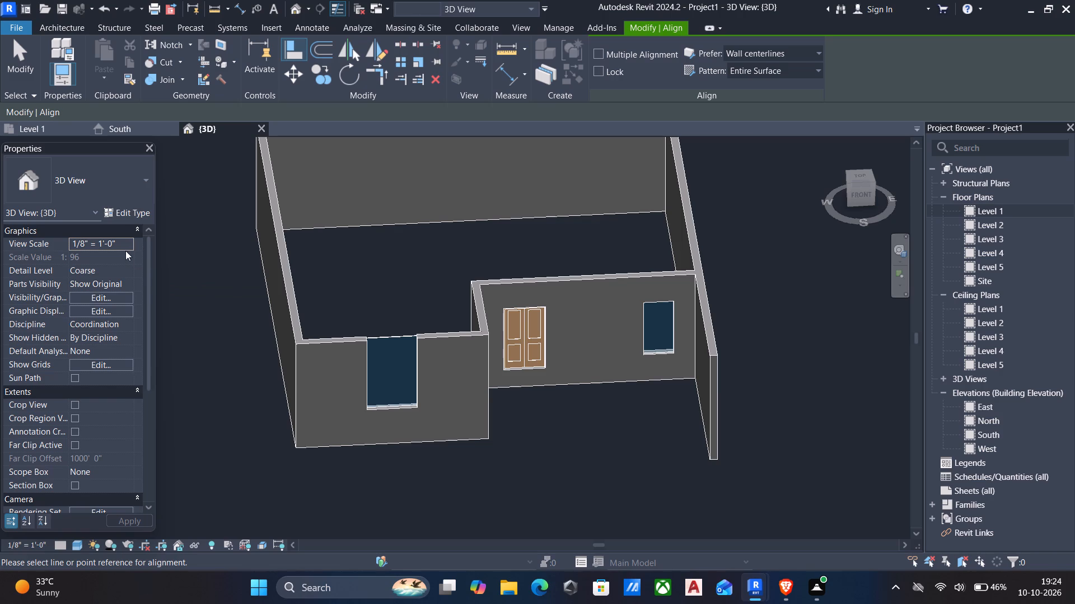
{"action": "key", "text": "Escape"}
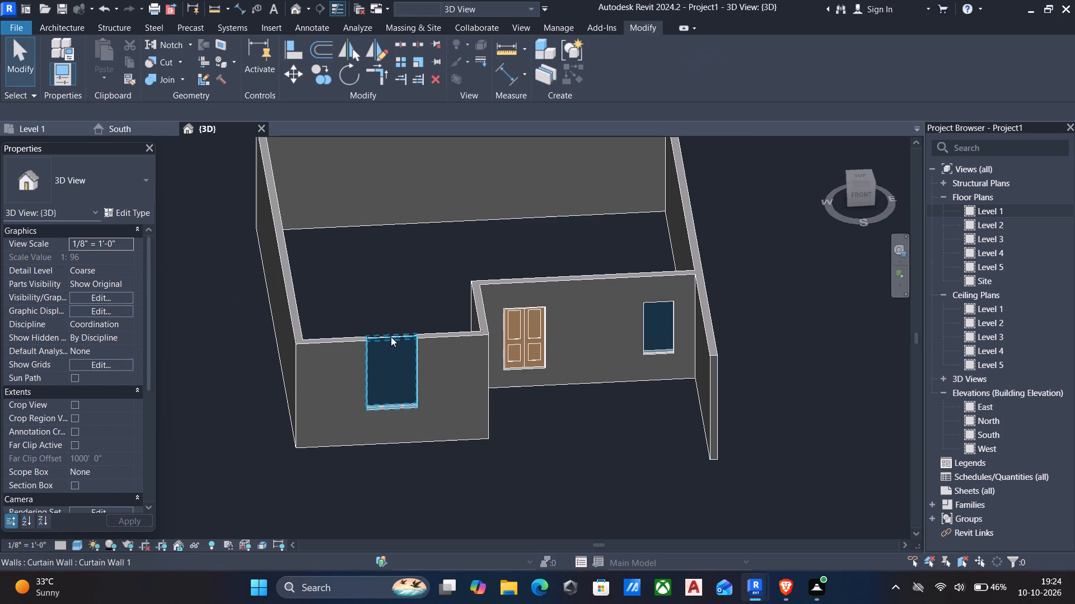
Give the 5' curtain wall in the projecting south wall a top offset of -3' and a base offset of 3'.
{"action": "left_click", "coordinate": [391, 337]}
{"action": "left_click", "coordinate": [115, 308]}
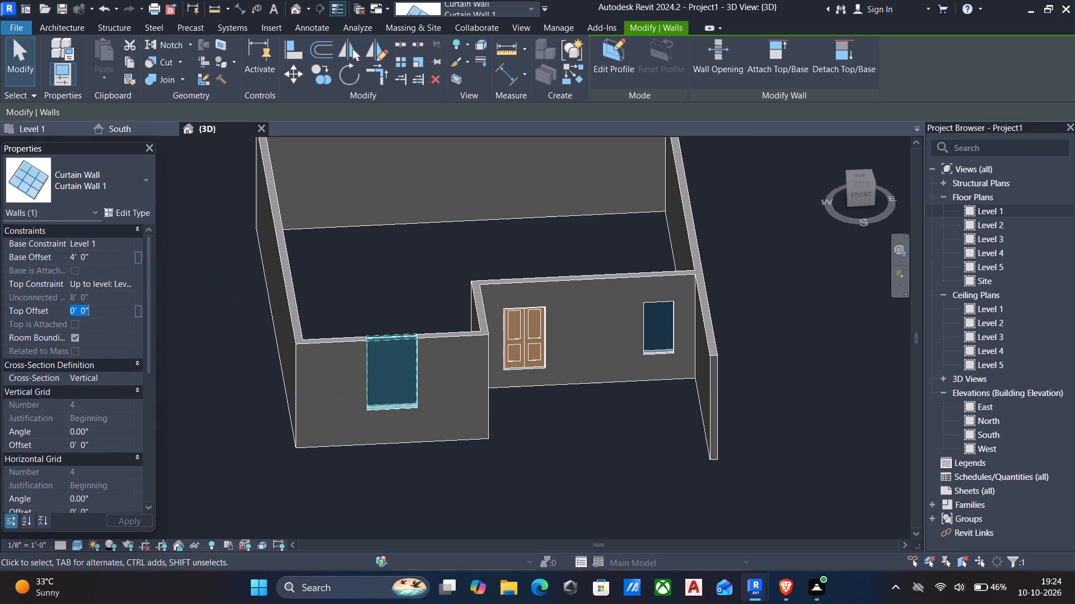
{"action": "type", "text": "-3'"}
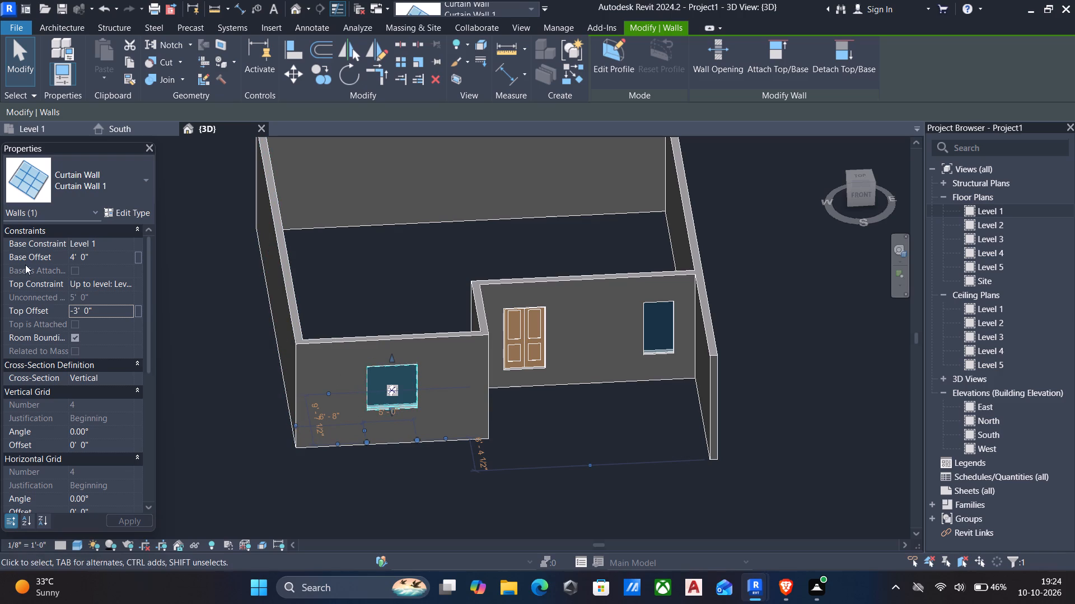
{"action": "left_click", "coordinate": [107, 255]}
{"action": "type", "text": "3'"}
{"action": "key", "text": "Escape"}
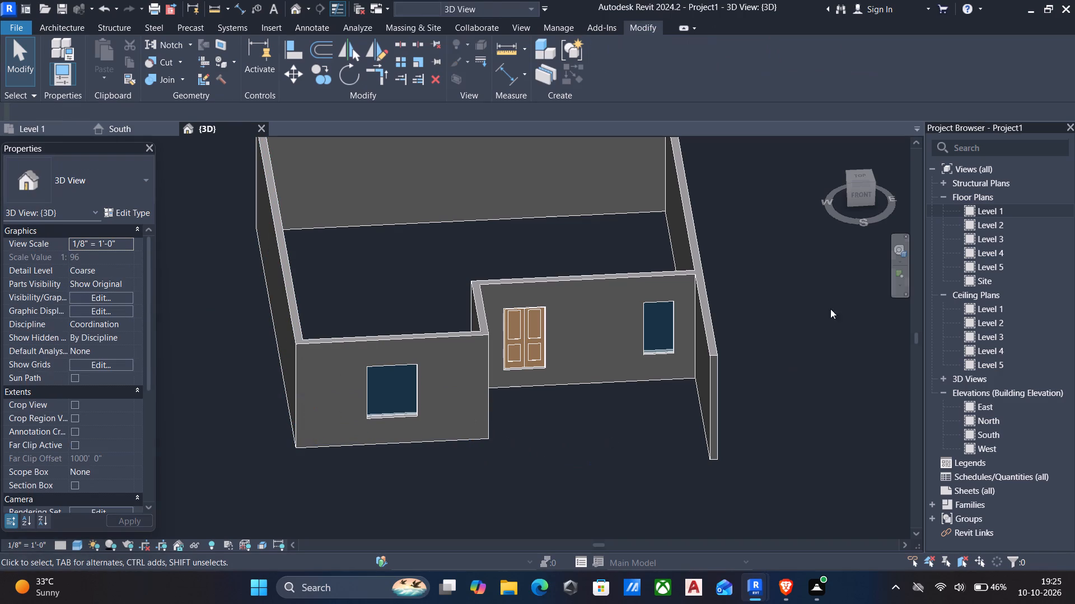
Examine the door and curtain wall windows from the front, and return to the default 3D view.
{"action": "left_click", "coordinate": [866, 195]}
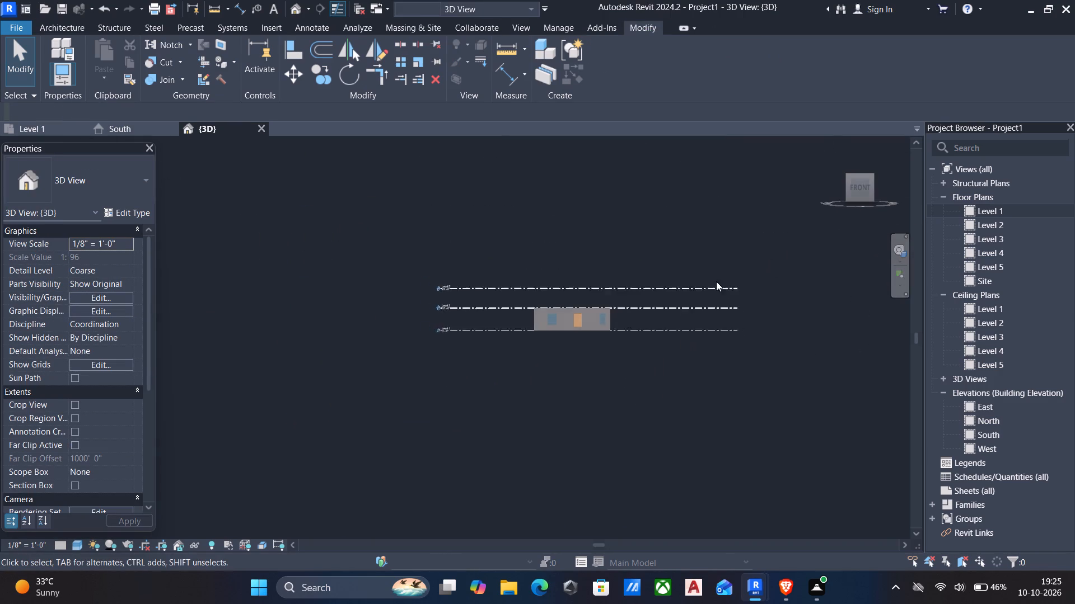
{"action": "scroll", "coordinate": [383, 360], "scroll_direction": "up", "scroll_amount": 6}
{"action": "scroll", "coordinate": [509, 337], "scroll_direction": "up", "scroll_amount": 6}
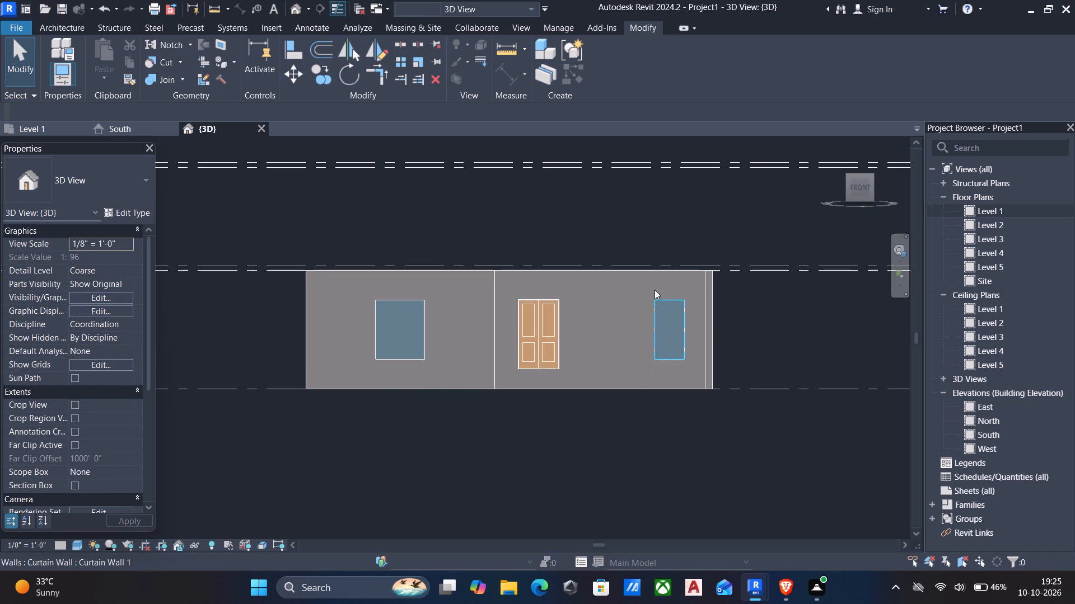
{"action": "left_click", "coordinate": [291, 7]}
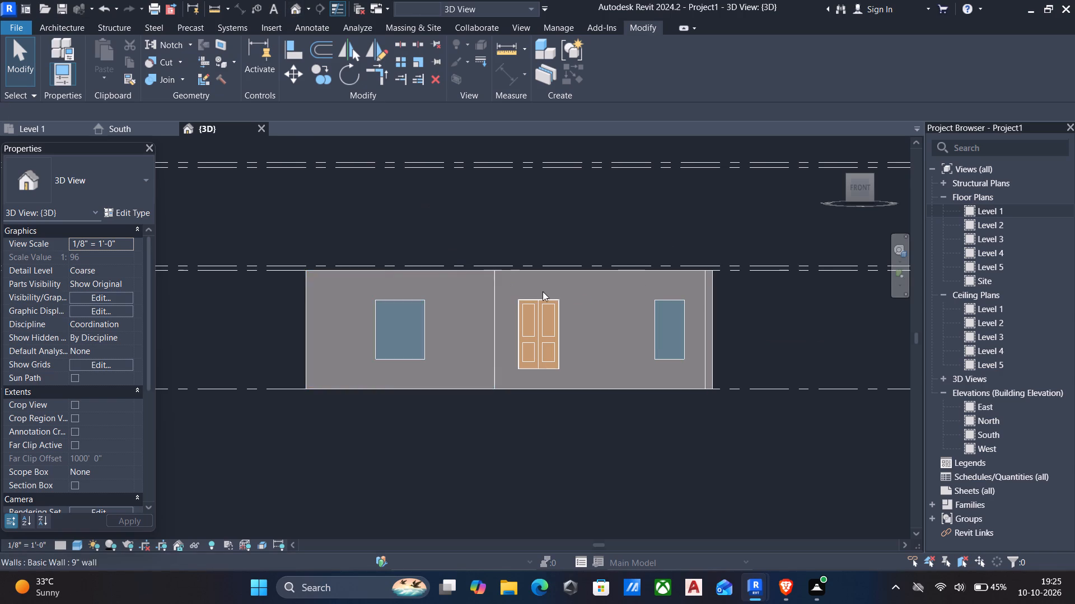
{"action": "scroll", "coordinate": [549, 296], "scroll_direction": "down", "scroll_amount": 5}
{"action": "middle_click_drag", "start_coordinate": [562, 305], "coordinate": [476, 447], "text": "shift"}
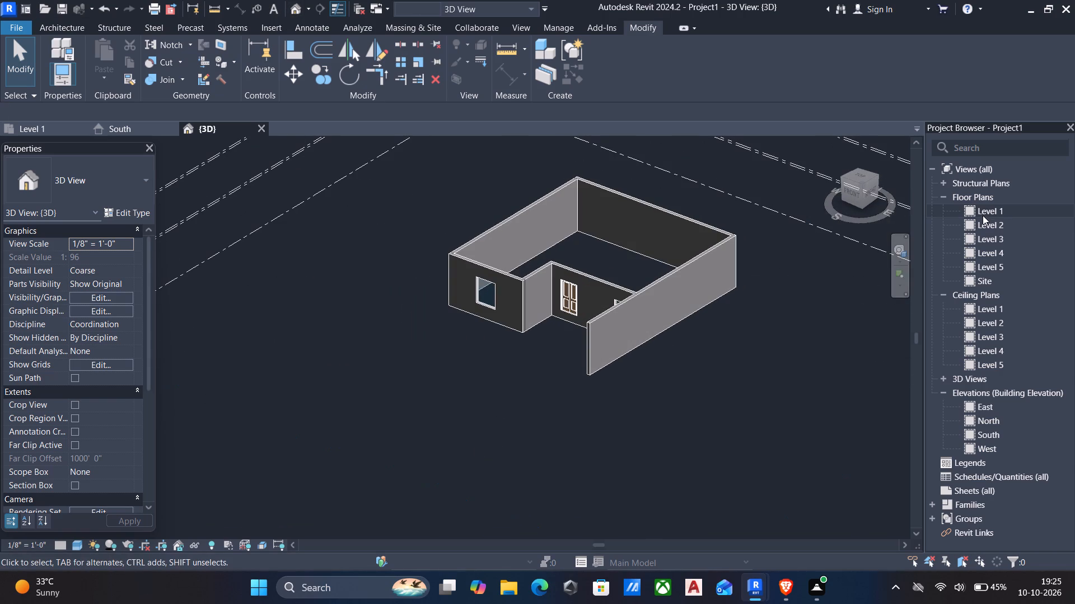
Start a floor in the Level 1 floor plan and duplicate the Generic - 12" type as 6".
{"action": "double_click", "coordinate": [987, 212]}
{"action": "scroll", "coordinate": [471, 250], "scroll_direction": "down", "scroll_amount": 5}
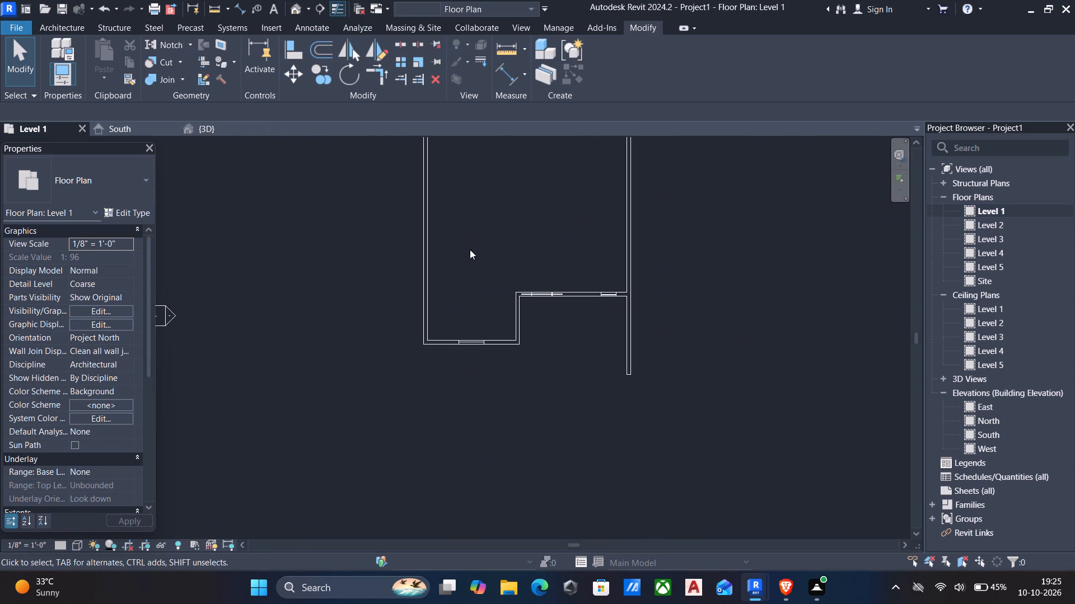
{"action": "left_click", "coordinate": [65, 26]}
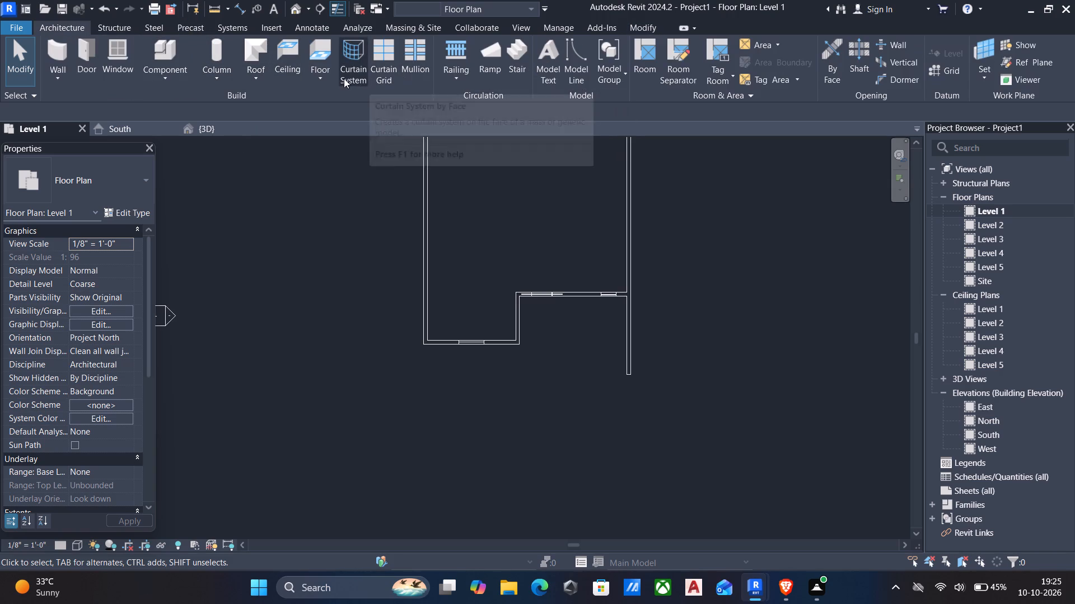
{"action": "left_click", "coordinate": [315, 74]}
{"action": "left_click", "coordinate": [345, 105]}
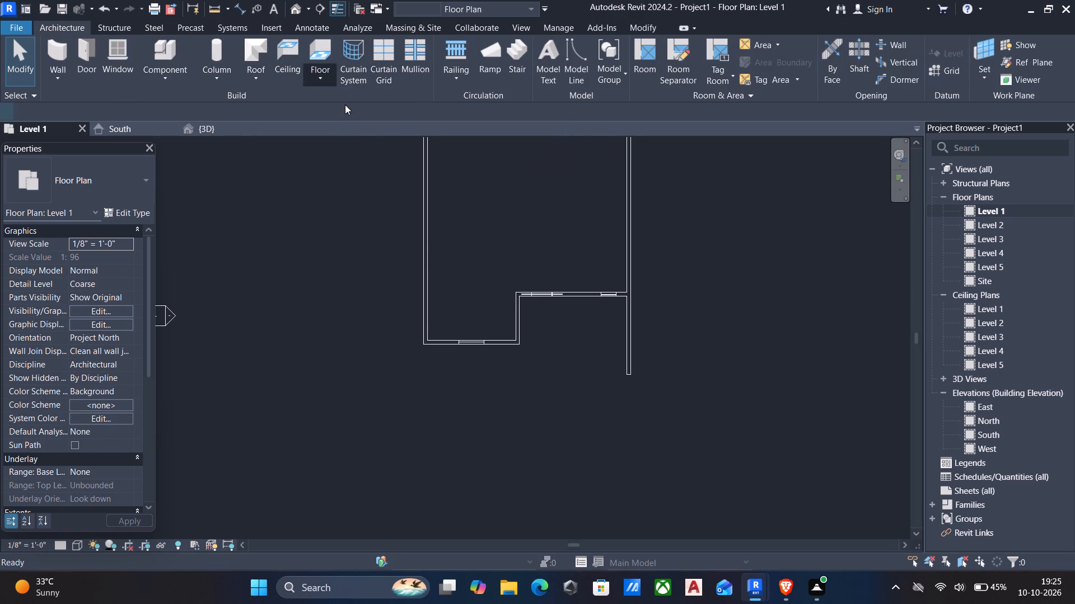
{"action": "left_click", "coordinate": [142, 211]}
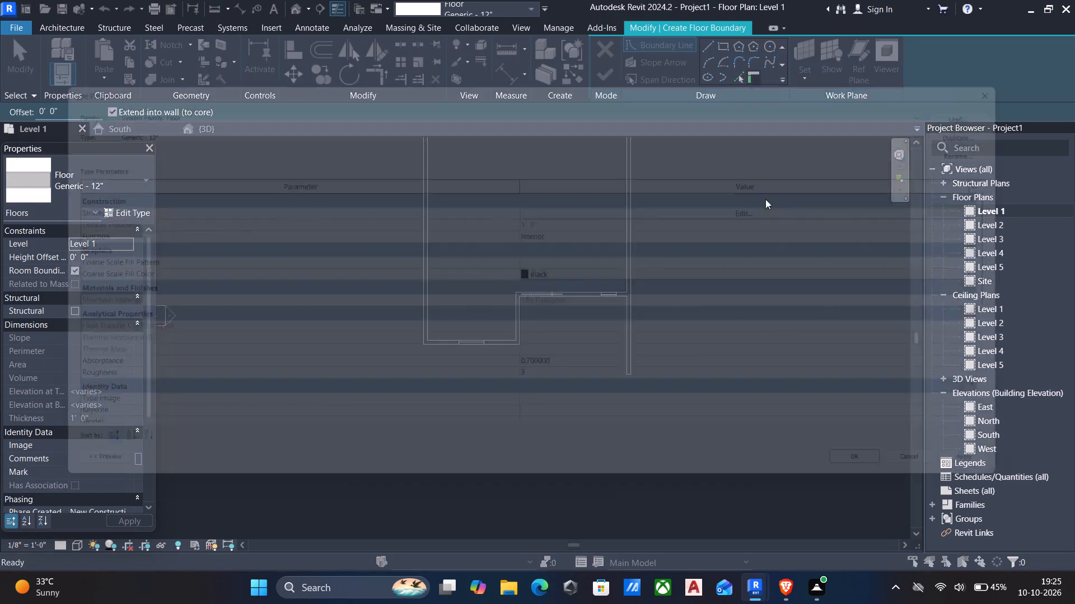
{"action": "left_click", "coordinate": [1033, 117]}
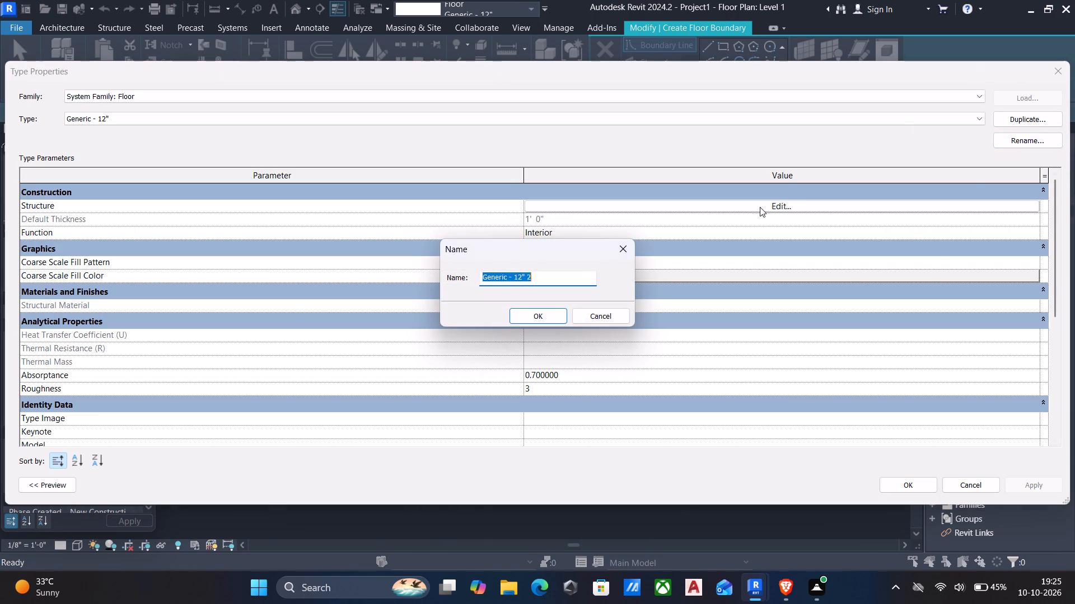
{"action": "key", "text": "BackSpace"}
{"action": "type", "text": "6\""}
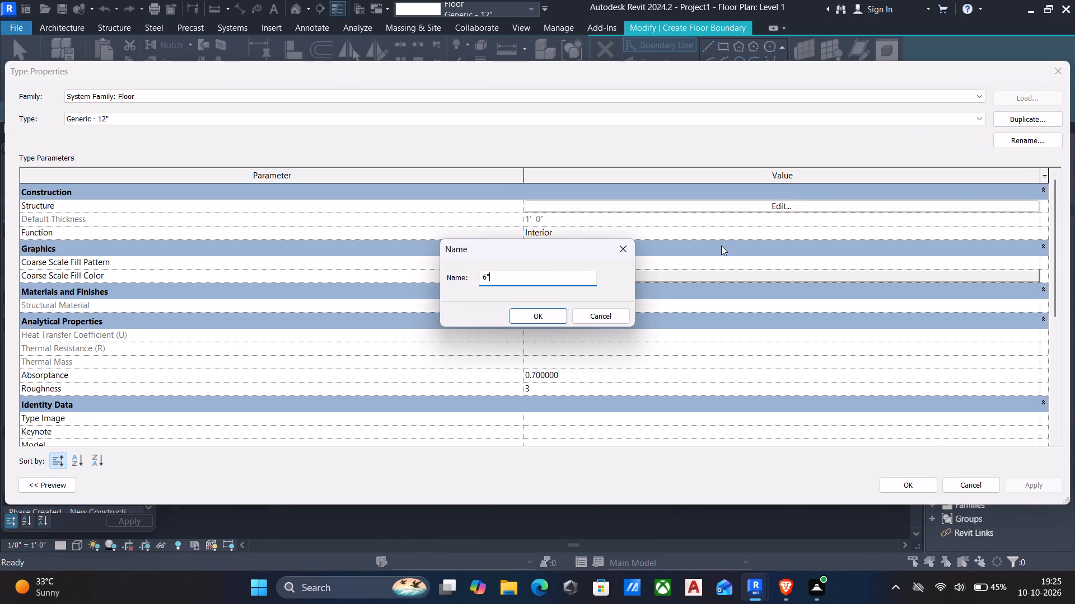
{"action": "key", "text": "Return"}
Set the structure layer thickness of the 6" floor type to 6" and apply the type.
{"action": "left_click", "coordinate": [786, 206]}
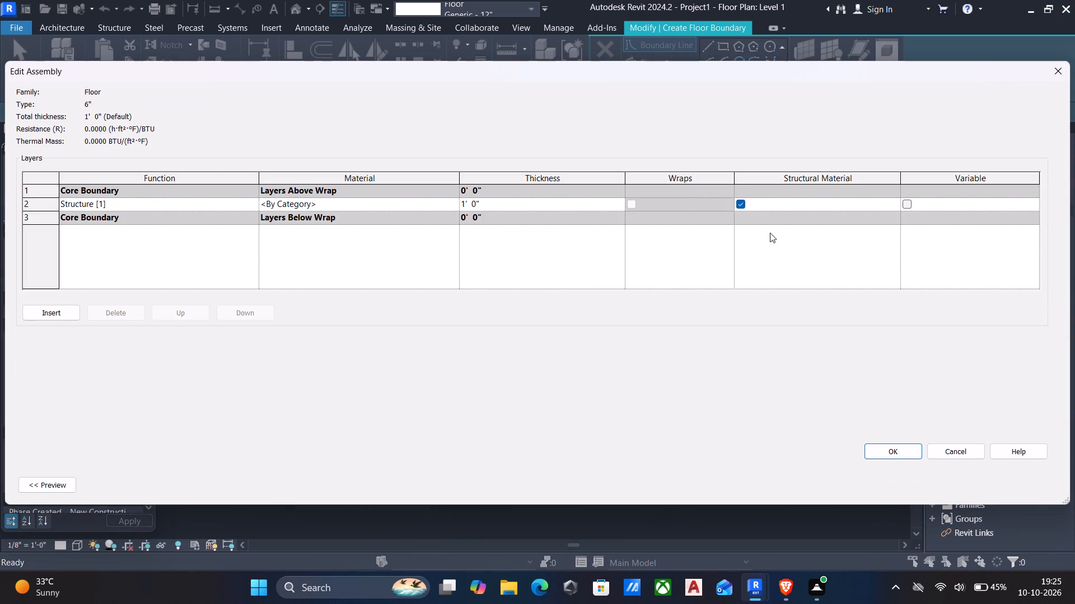
{"action": "left_click", "coordinate": [563, 207]}
{"action": "type", "text": "6\""}
{"action": "key", "text": "Return"}
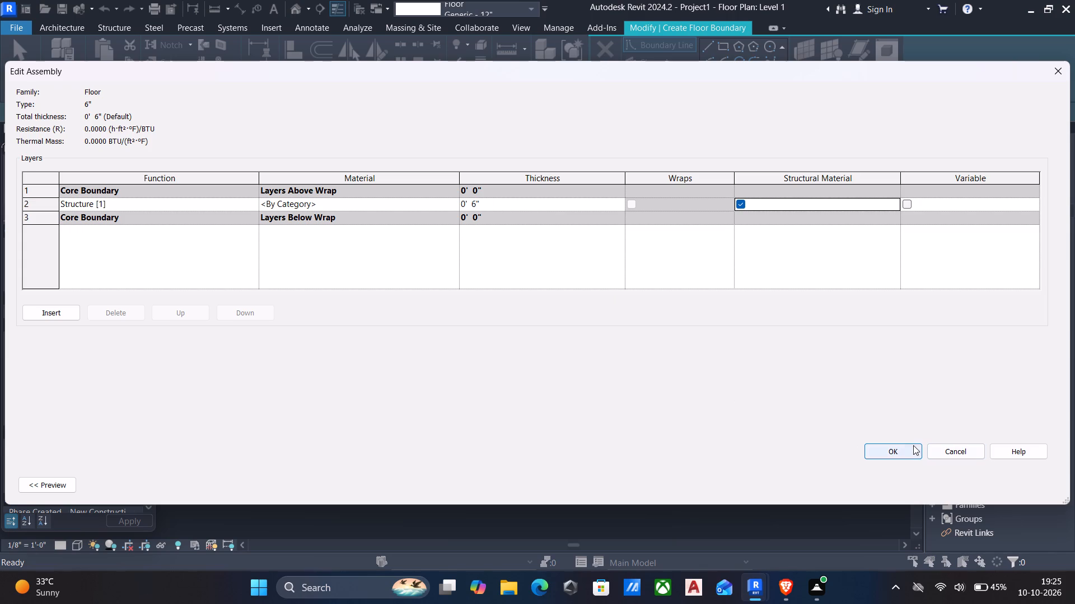
{"action": "left_click", "coordinate": [913, 445]}
{"action": "left_click", "coordinate": [1036, 483]}
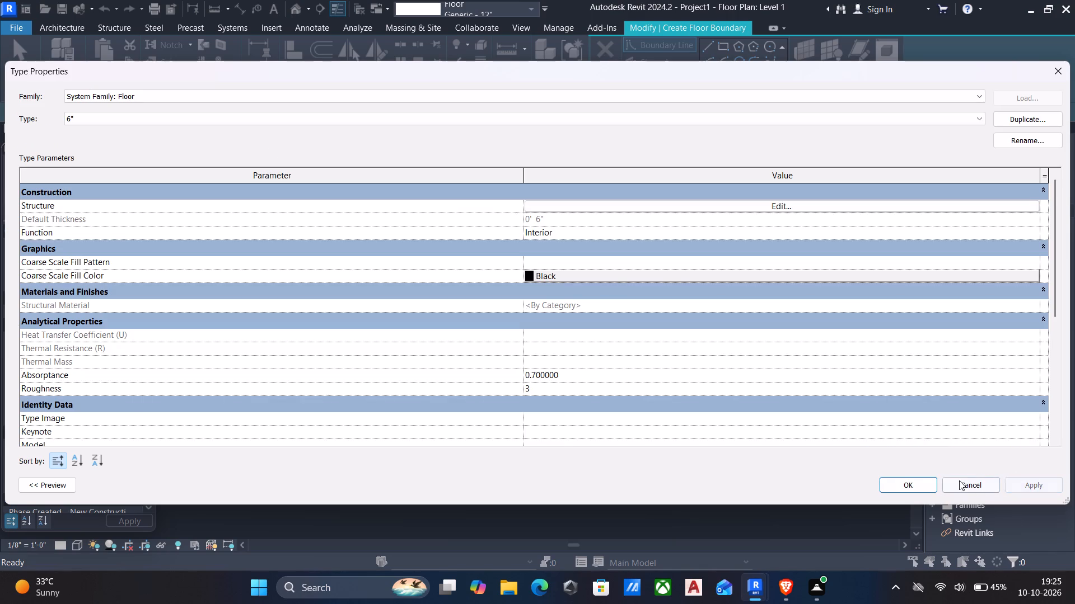
{"action": "left_click", "coordinate": [898, 483]}
Pick the outer faces of the north and east walls as boundary lines of the 6" floor.
{"action": "scroll", "coordinate": [674, 254], "scroll_direction": "down", "scroll_amount": 3}
{"action": "middle_click_drag", "start_coordinate": [674, 255], "coordinate": [722, 332]}
{"action": "scroll", "coordinate": [722, 332], "scroll_direction": "up", "scroll_amount": 1}
{"action": "left_click", "coordinate": [738, 78]}
{"action": "scroll", "coordinate": [627, 258], "scroll_direction": "up", "scroll_amount": 6}
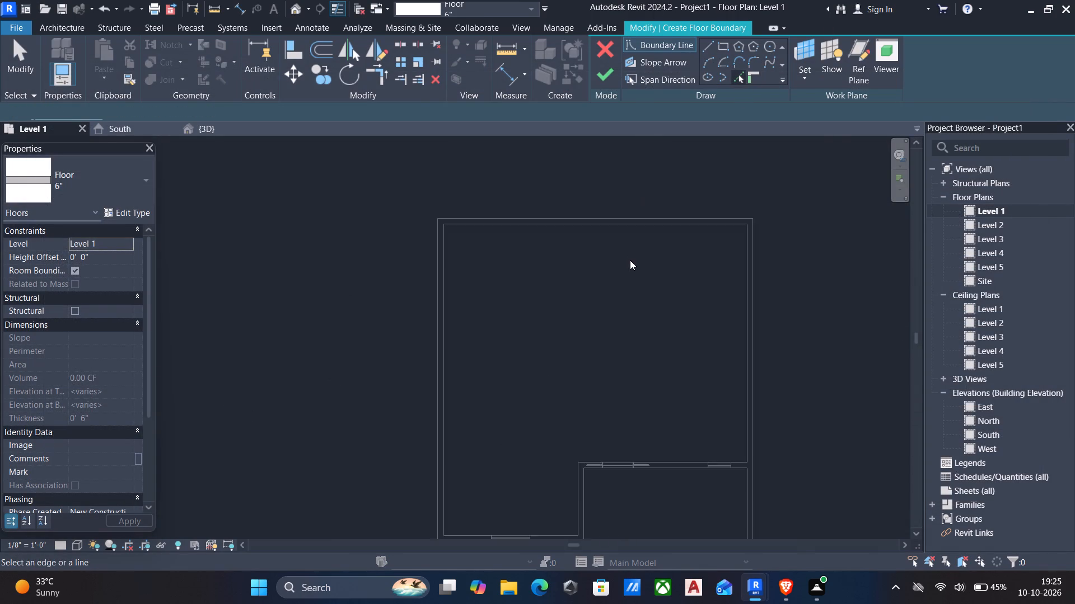
{"action": "scroll", "coordinate": [622, 219], "scroll_direction": "up", "scroll_amount": 4}
{"action": "left_click", "coordinate": [622, 203]}
{"action": "scroll", "coordinate": [789, 279], "scroll_direction": "down", "scroll_amount": 3}
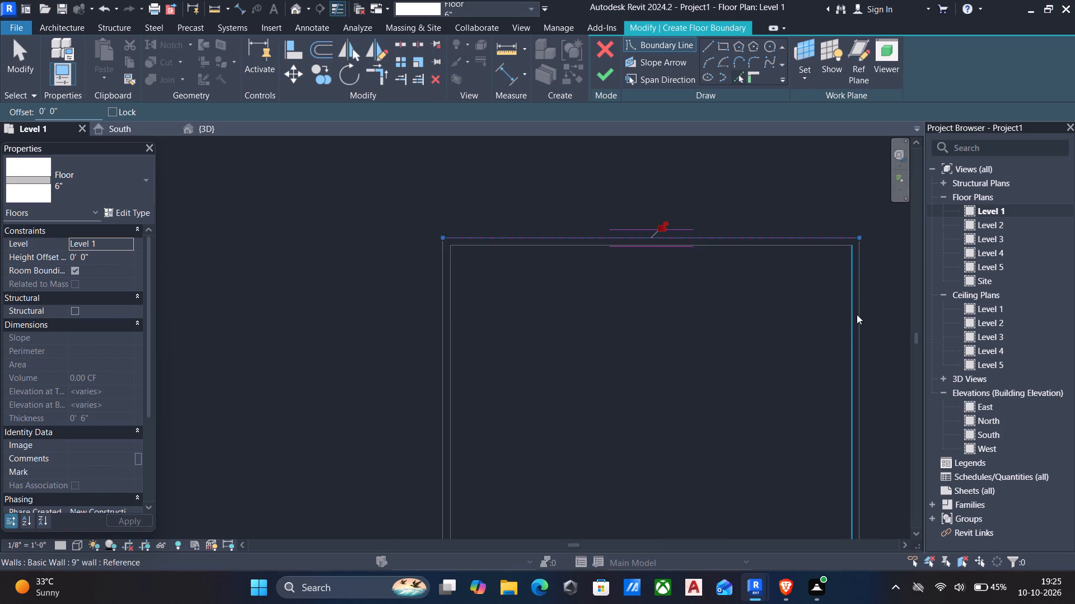
{"action": "scroll", "coordinate": [857, 314], "scroll_direction": "up", "scroll_amount": 5}
{"action": "left_click", "coordinate": [858, 315]}
{"action": "scroll", "coordinate": [847, 313], "scroll_direction": "down", "scroll_amount": 6}
Pick the projecting east wall's inner face, the outer faces of the recessed, return and projecting south walls, and the west wall as boundary lines.
{"action": "middle_click_drag", "start_coordinate": [842, 321], "coordinate": [838, 282]}
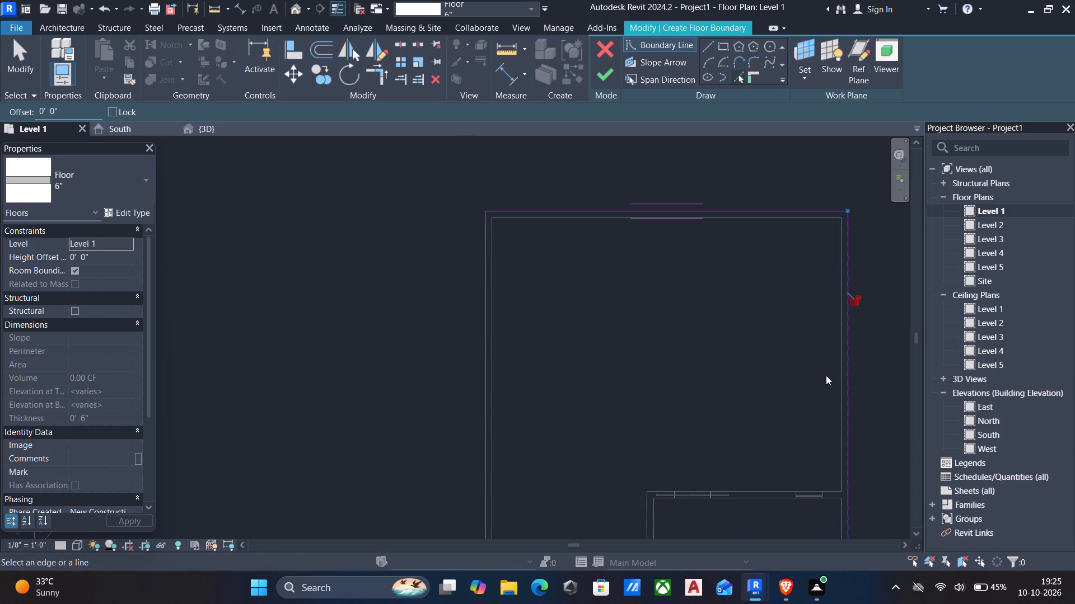
{"action": "middle_click_drag", "start_coordinate": [826, 417], "coordinate": [828, 286]}
{"action": "scroll", "coordinate": [905, 471], "scroll_direction": "up", "scroll_amount": 2}
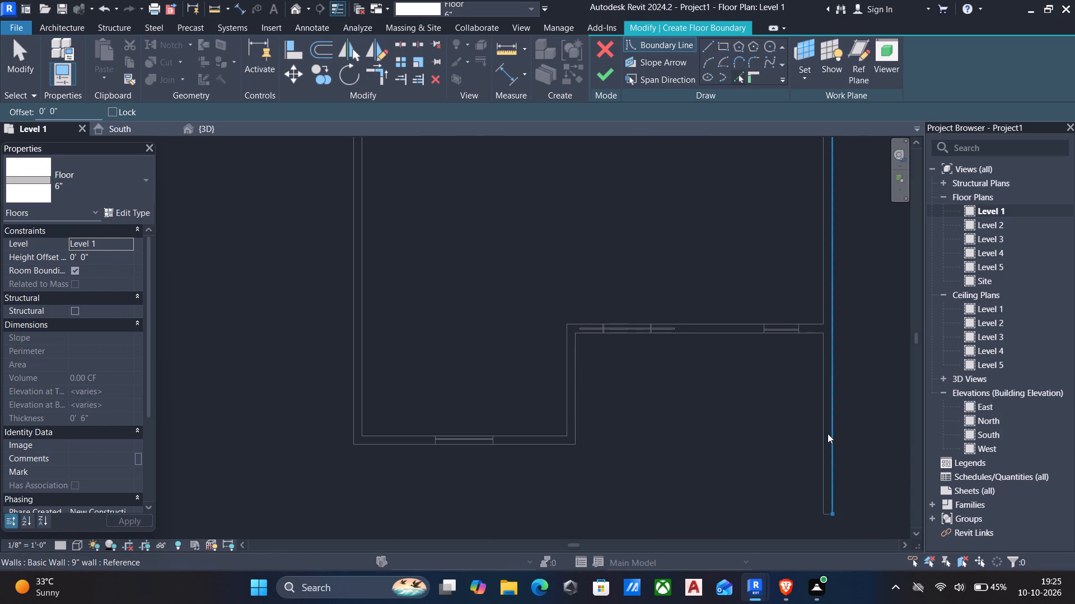
{"action": "left_click", "coordinate": [824, 431]}
{"action": "left_click", "coordinate": [723, 336]}
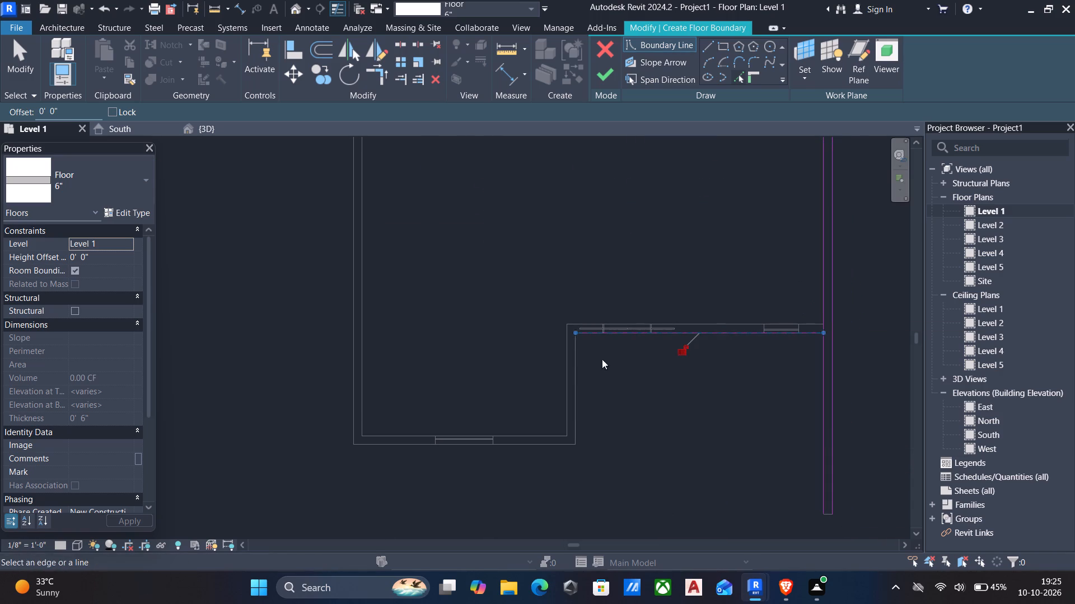
{"action": "left_click", "coordinate": [582, 388]}
{"action": "left_click", "coordinate": [579, 388]}
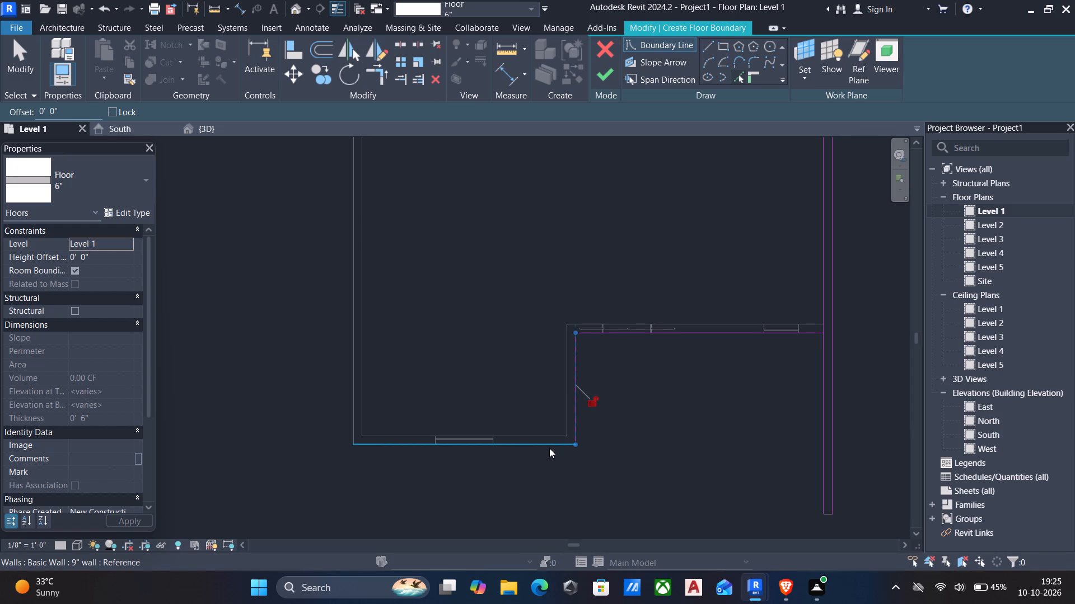
{"action": "left_click", "coordinate": [549, 448]}
{"action": "left_click", "coordinate": [351, 341]}
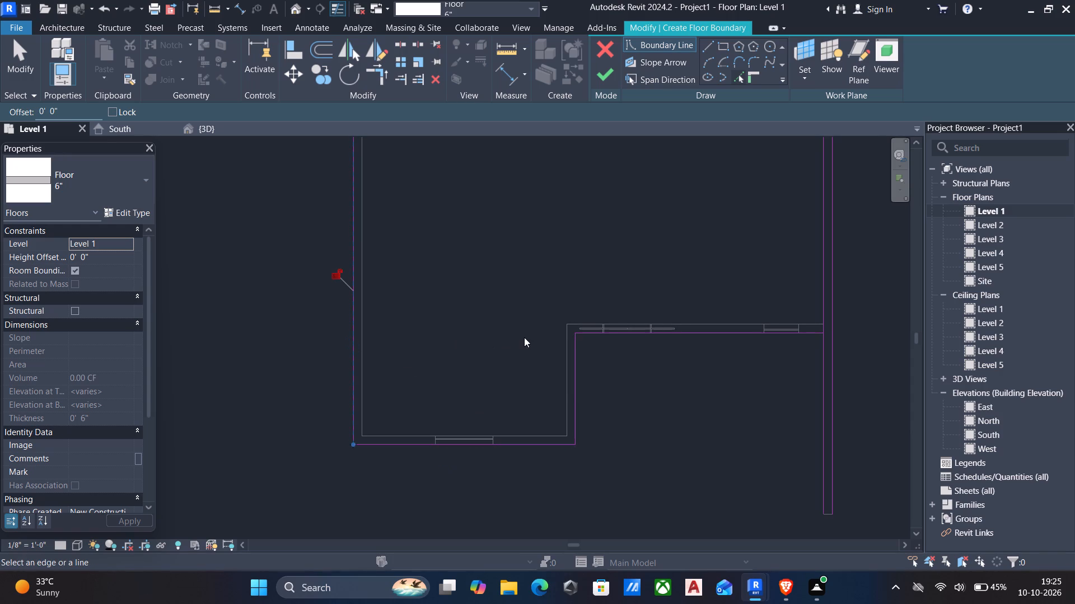
Trim the east wall's inner boundary line to the recessed south wall line and try to finish the floor.
{"action": "key", "text": "Escape"}
{"action": "type", "text": "tr"}
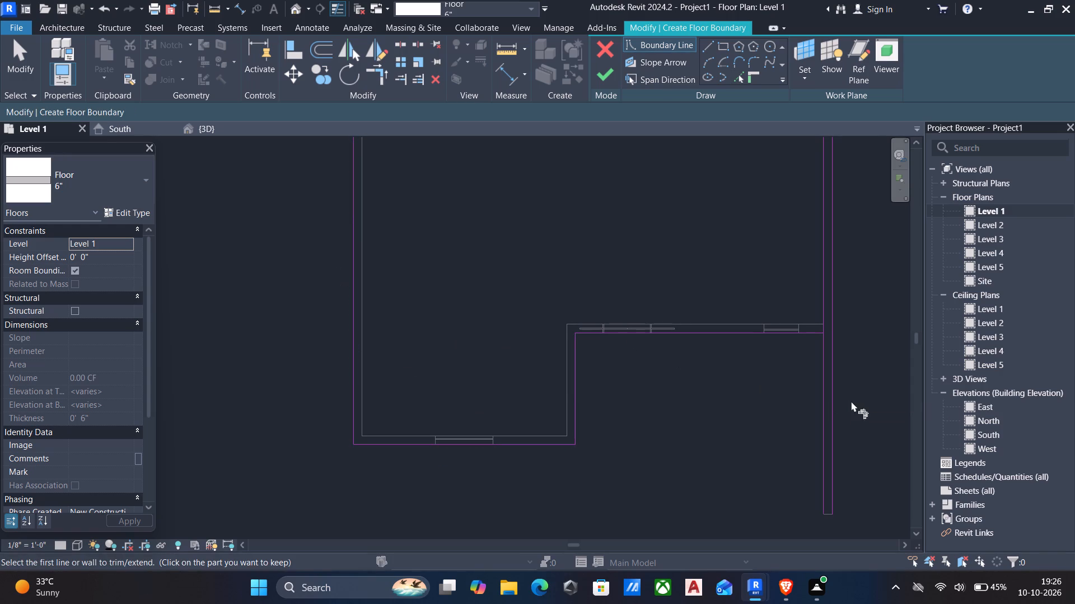
{"action": "left_click", "coordinate": [822, 389]}
{"action": "left_click", "coordinate": [744, 331]}
{"action": "scroll", "coordinate": [754, 336], "scroll_direction": "down", "scroll_amount": 6}
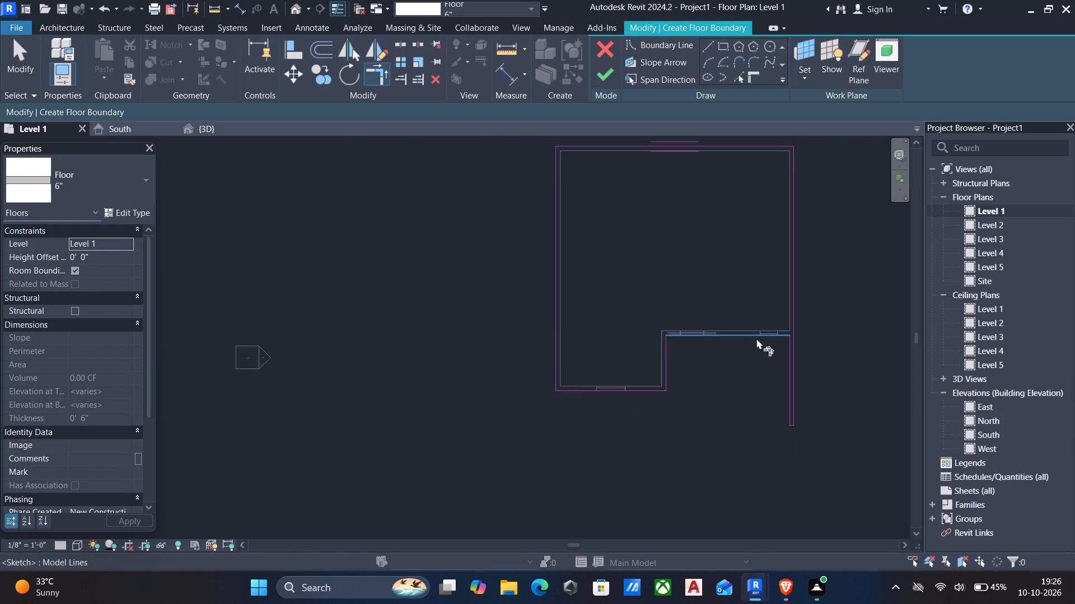
{"action": "middle_click_drag", "start_coordinate": [756, 339], "coordinate": [789, 410]}
{"action": "left_click", "coordinate": [602, 77]}
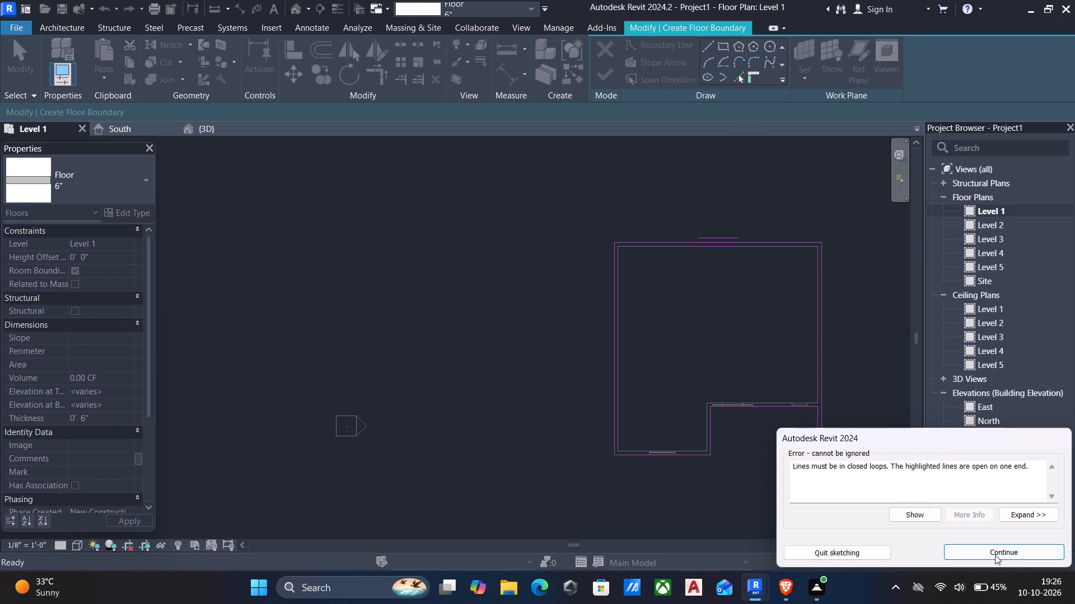
{"action": "left_click", "coordinate": [995, 553]}
Close the floor boundary with a line picked along the south end face of the projecting east wall and finish the floor.
{"action": "middle_click_drag", "start_coordinate": [786, 412], "coordinate": [760, 304]}
{"action": "scroll", "coordinate": [774, 374], "scroll_direction": "up", "scroll_amount": 6}
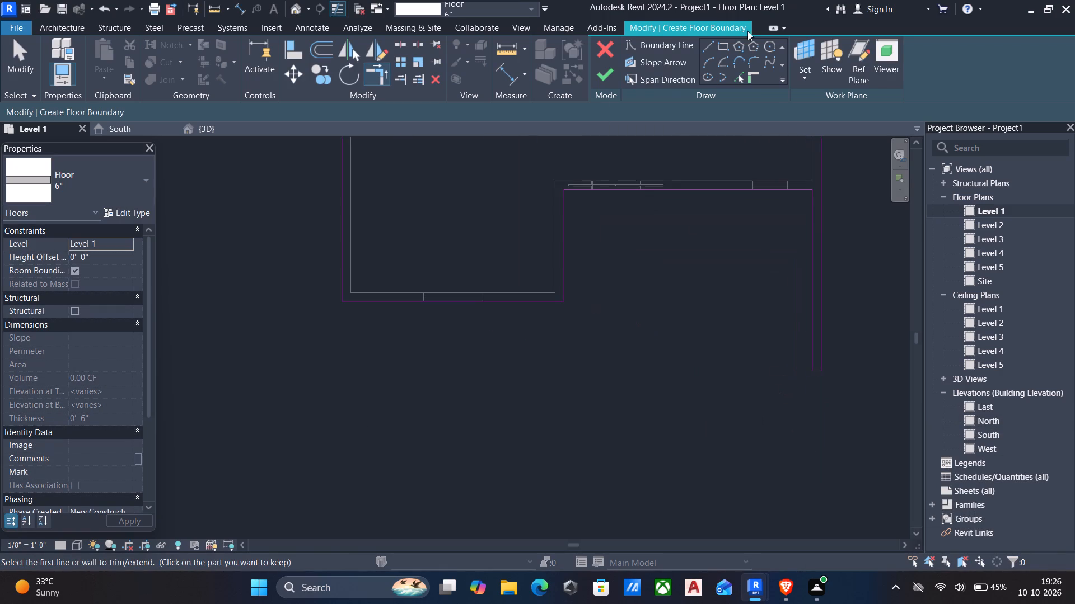
{"action": "left_click_drag", "start_coordinate": [736, 78], "coordinate": [738, 89]}
{"action": "scroll", "coordinate": [864, 376], "scroll_direction": "up", "scroll_amount": 7}
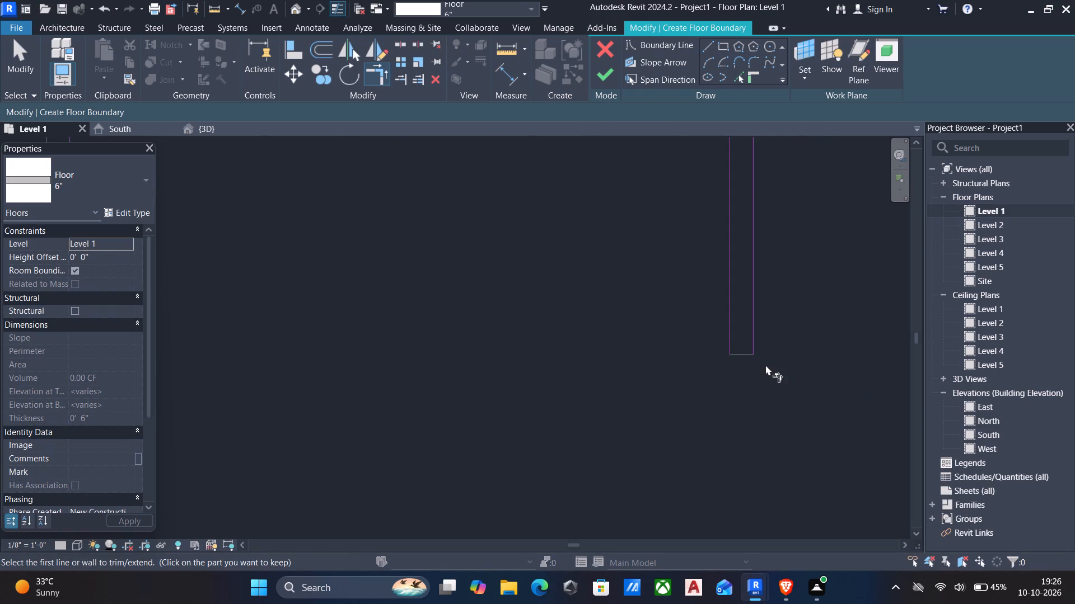
{"action": "scroll", "coordinate": [755, 365], "scroll_direction": "up", "scroll_amount": 6}
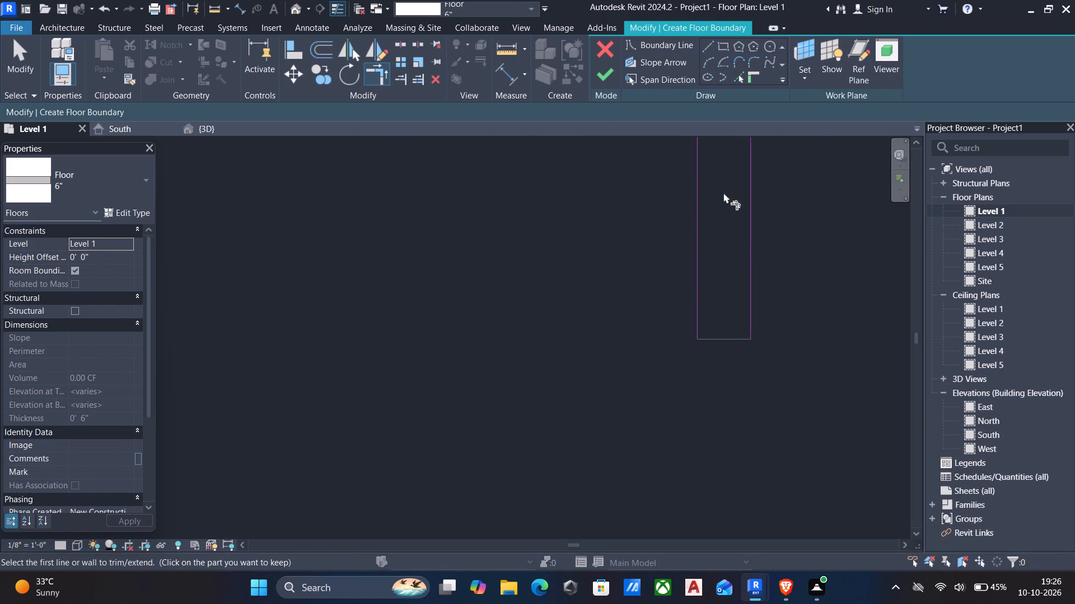
{"action": "left_click", "coordinate": [739, 73]}
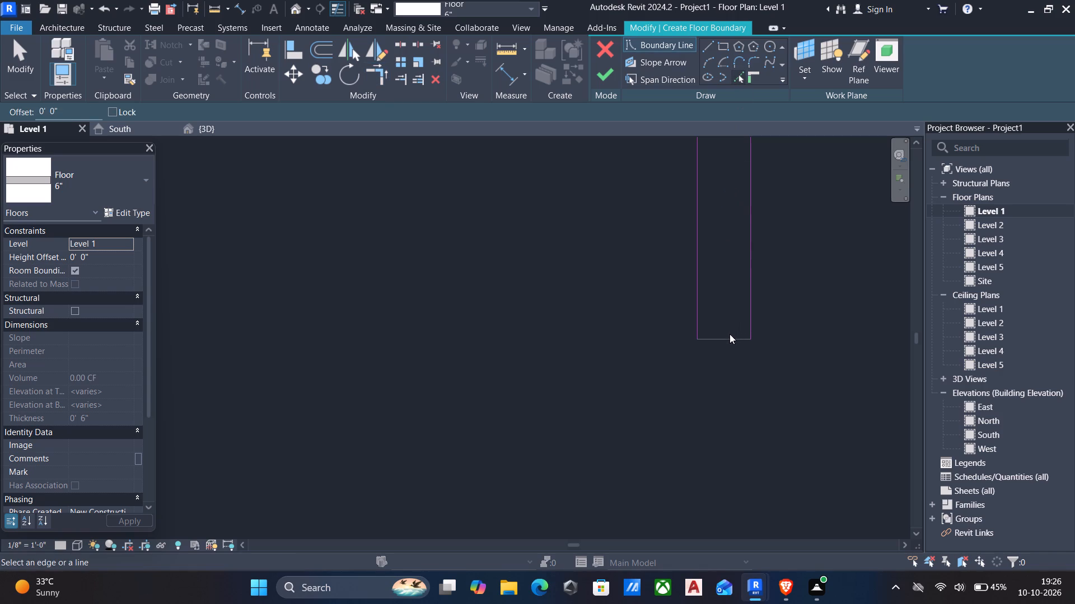
{"action": "left_click", "coordinate": [725, 335]}
{"action": "key", "text": "Escape"}
{"action": "left_click", "coordinate": [600, 74]}
Examine the new floor in plan, and view it in 3D from the front around the entrance.
{"action": "scroll", "coordinate": [616, 217], "scroll_direction": "down", "scroll_amount": 7}
{"action": "middle_click_drag", "start_coordinate": [620, 234], "coordinate": [624, 245]}
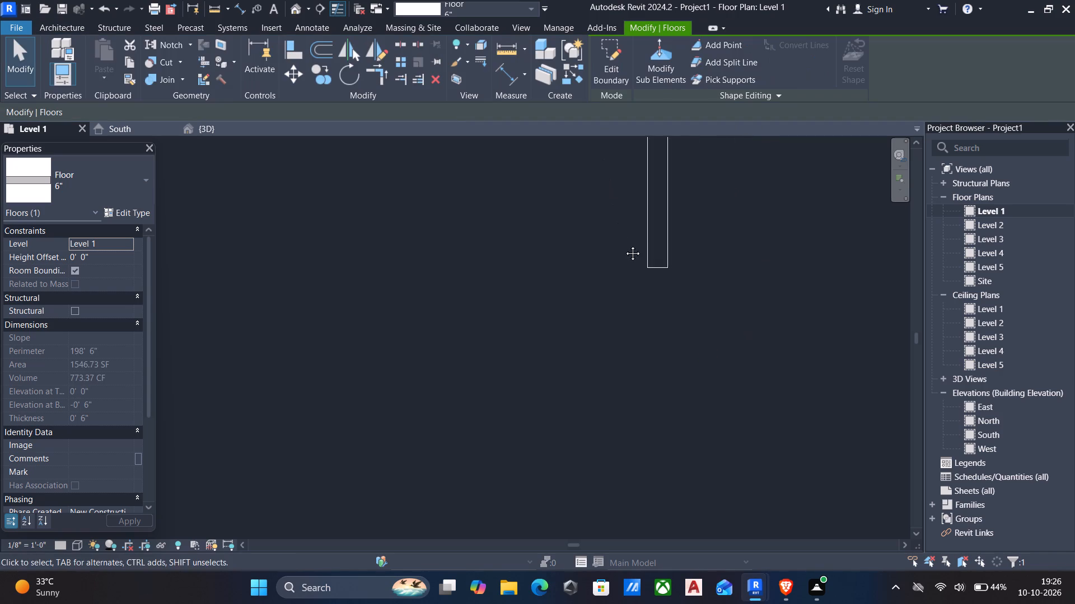
{"action": "middle_click_drag", "start_coordinate": [624, 245], "coordinate": [702, 398]}
{"action": "scroll", "coordinate": [674, 350], "scroll_direction": "down", "scroll_amount": 2}
{"action": "scroll", "coordinate": [361, 254], "scroll_direction": "down", "scroll_amount": 5}
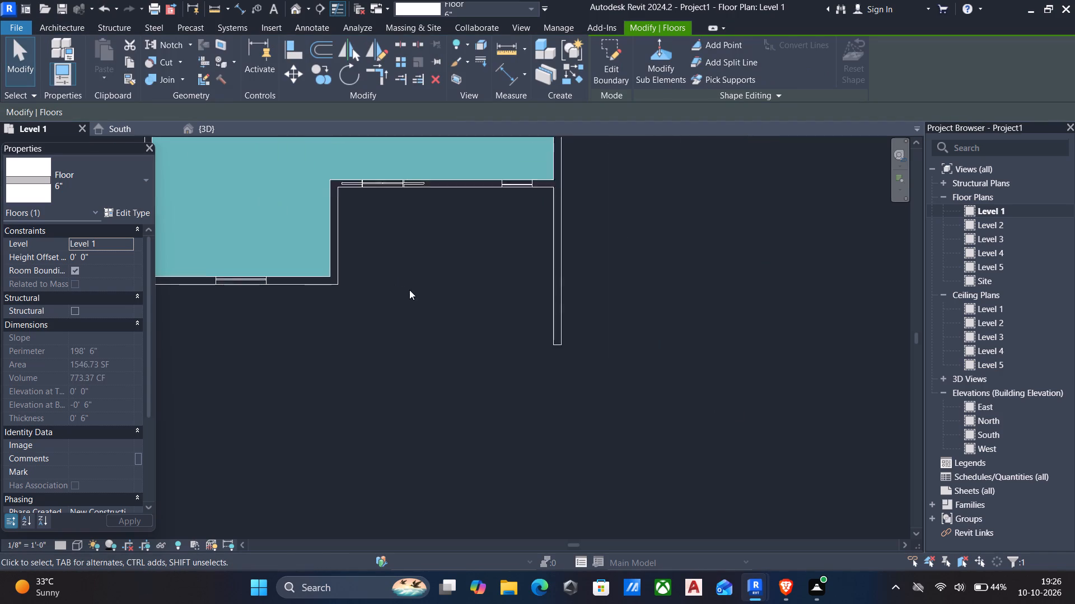
{"action": "middle_click_drag", "start_coordinate": [425, 305], "coordinate": [536, 449]}
{"action": "scroll", "coordinate": [536, 449], "scroll_direction": "up", "scroll_amount": 1}
{"action": "left_click", "coordinate": [297, 14]}
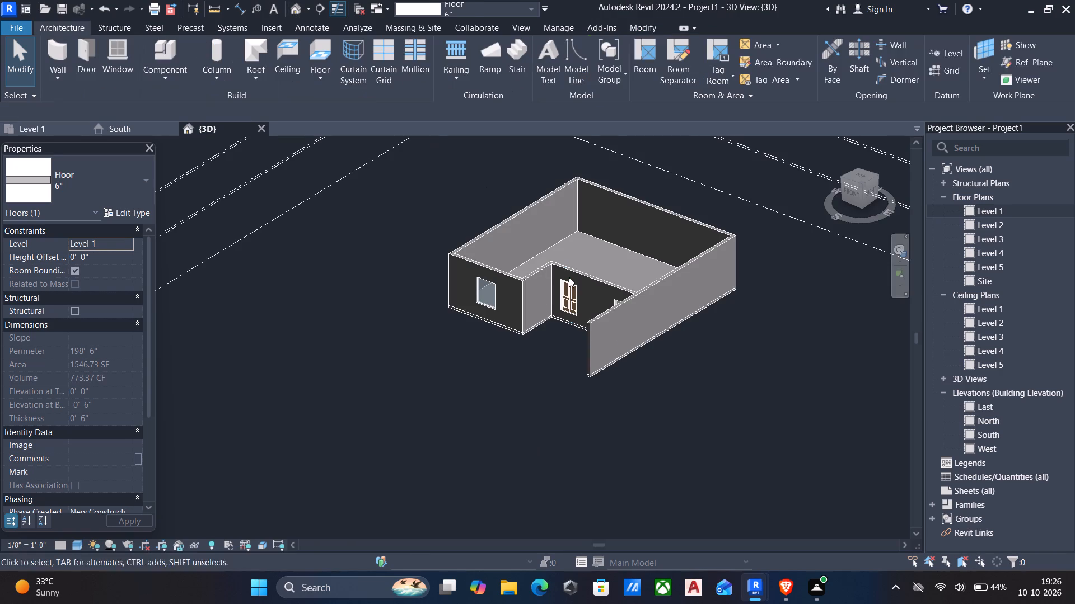
{"action": "middle_click_drag", "start_coordinate": [568, 329], "coordinate": [601, 325], "text": "shift"}
{"action": "right_click_drag", "start_coordinate": [568, 330], "coordinate": [601, 325], "text": "shift"}
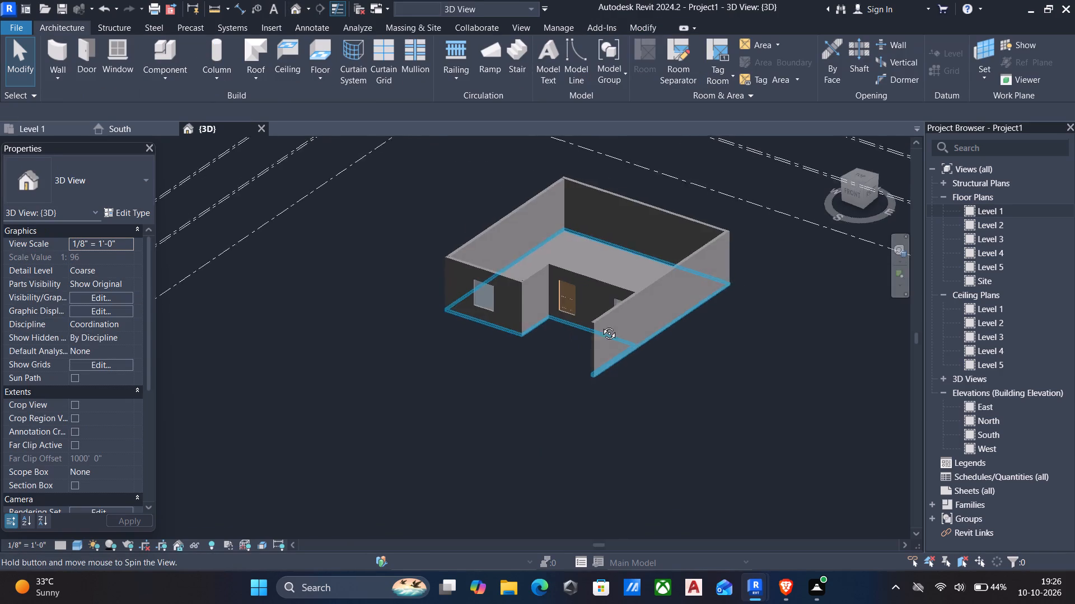
{"action": "right_click_drag", "start_coordinate": [601, 325], "coordinate": [646, 315], "text": "shift"}
{"action": "middle_click_drag", "start_coordinate": [601, 325], "coordinate": [646, 315], "text": "shift"}
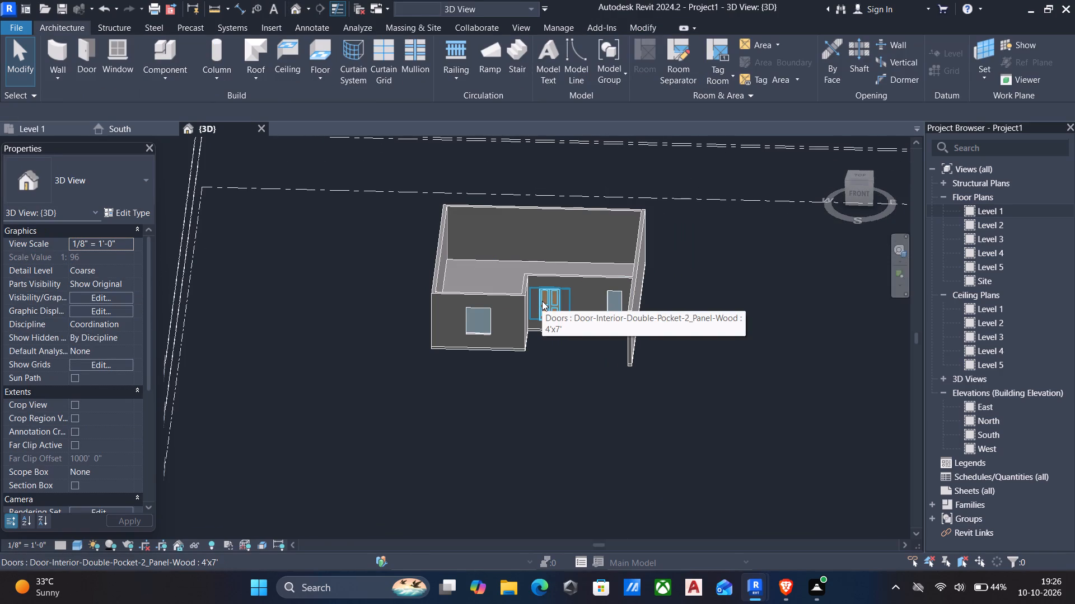
{"action": "scroll", "coordinate": [604, 365], "scroll_direction": "up", "scroll_amount": 5}
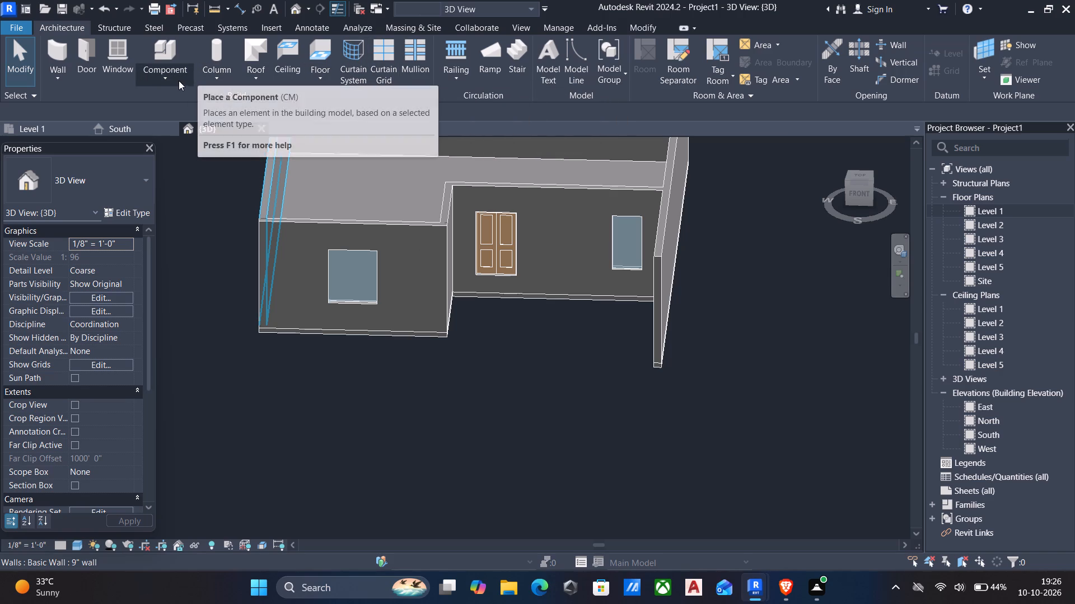
Create an in-place component in the Generic Models category, accepting its default name.
{"action": "left_click", "coordinate": [165, 86]}
{"action": "left_click", "coordinate": [187, 126]}
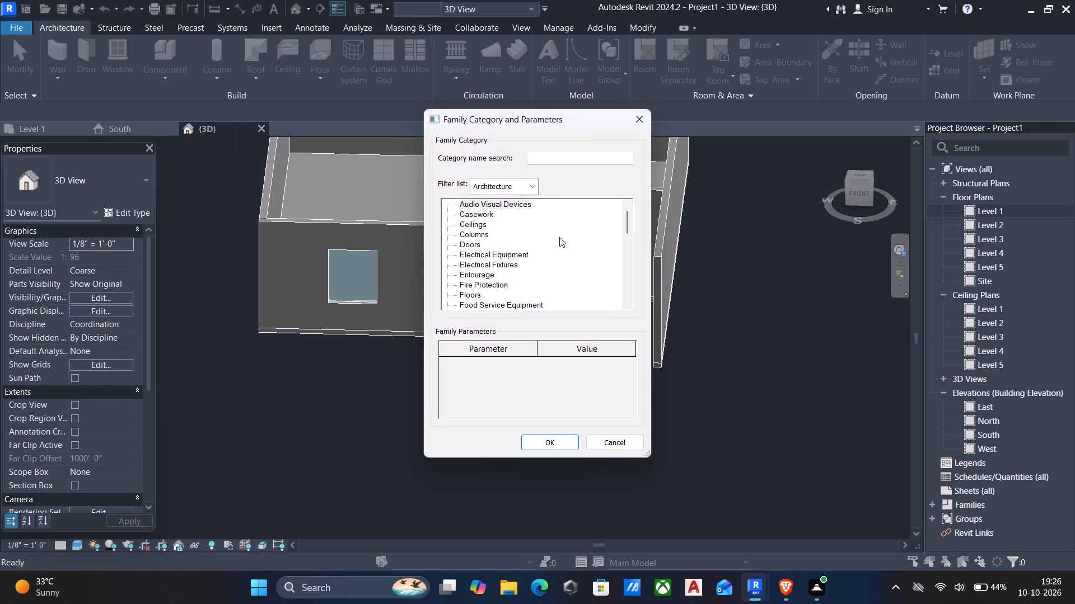
{"action": "scroll", "coordinate": [525, 243], "scroll_direction": "down", "scroll_amount": 5}
{"action": "scroll", "coordinate": [466, 239], "scroll_direction": "down", "scroll_amount": 2}
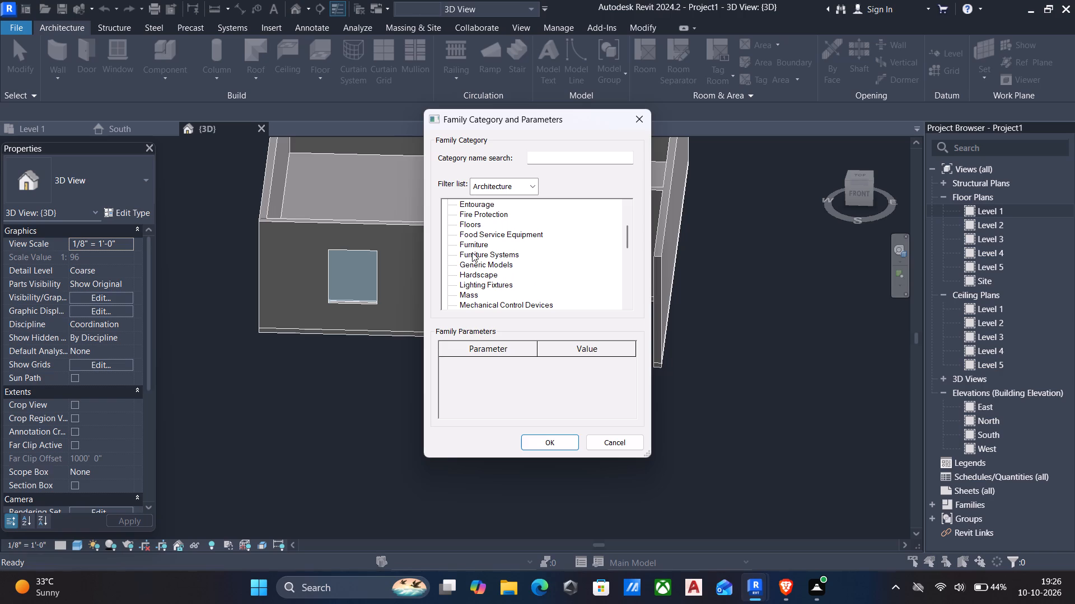
{"action": "left_click", "coordinate": [469, 262]}
{"action": "left_click", "coordinate": [542, 444]}
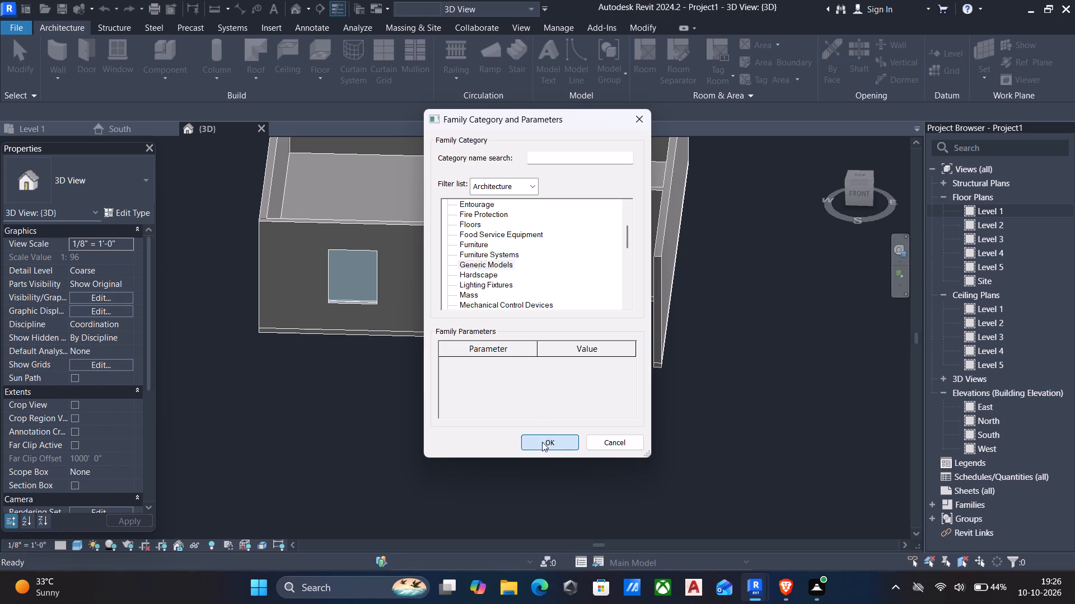
{"action": "left_click", "coordinate": [533, 320]}
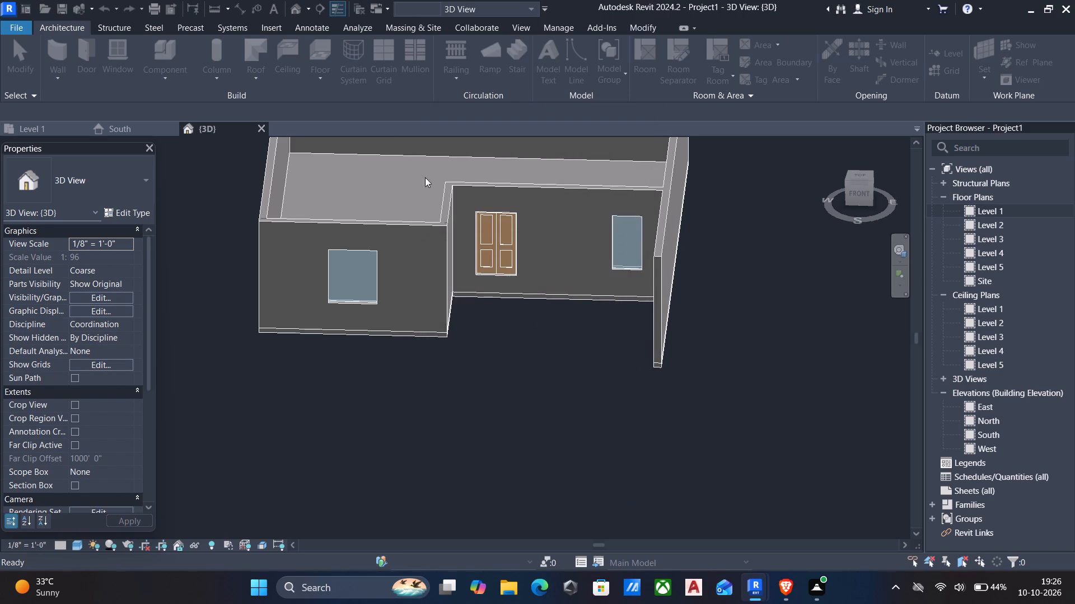
Start an extrusion and set its work plane to the 6" floor's front edge face below the recessed entrance wall.
{"action": "left_click", "coordinate": [124, 58]}
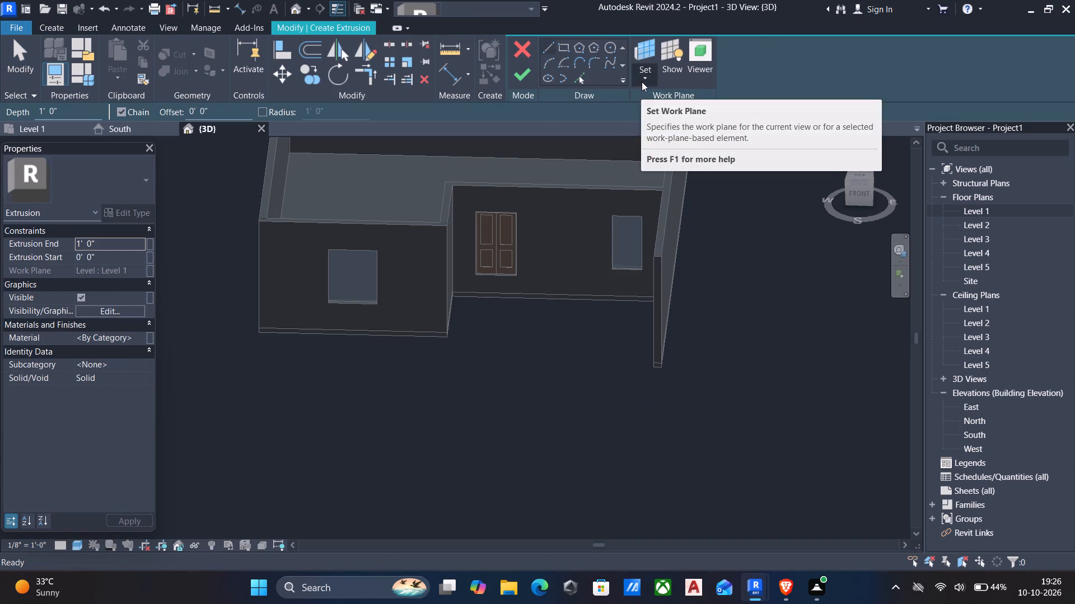
{"action": "left_click", "coordinate": [642, 82]}
{"action": "left_click", "coordinate": [667, 129]}
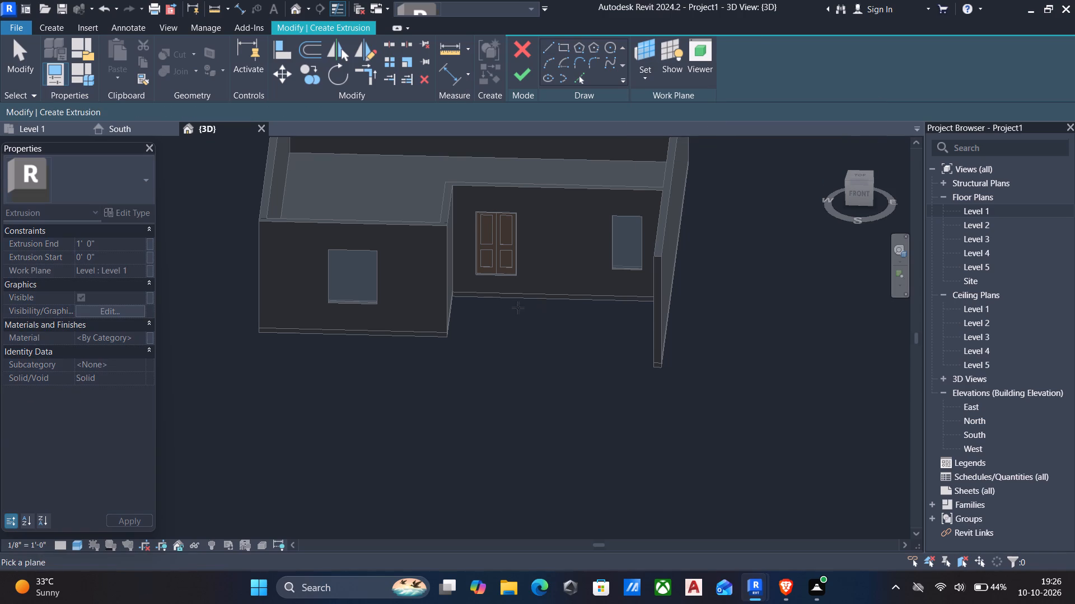
{"action": "scroll", "coordinate": [537, 307], "scroll_direction": "up", "scroll_amount": 6}
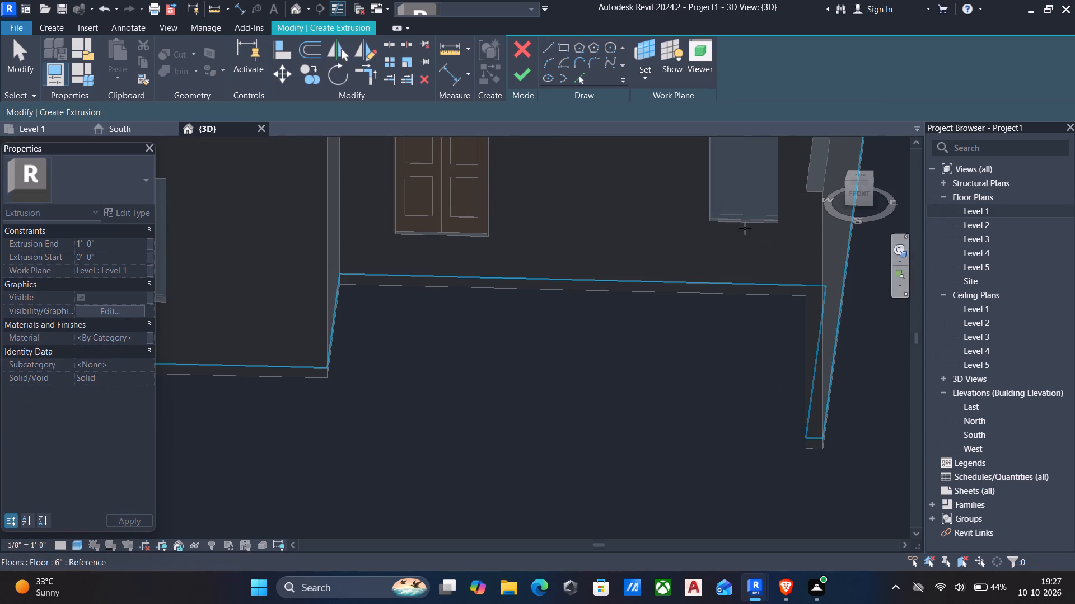
{"action": "left_click", "coordinate": [560, 287]}
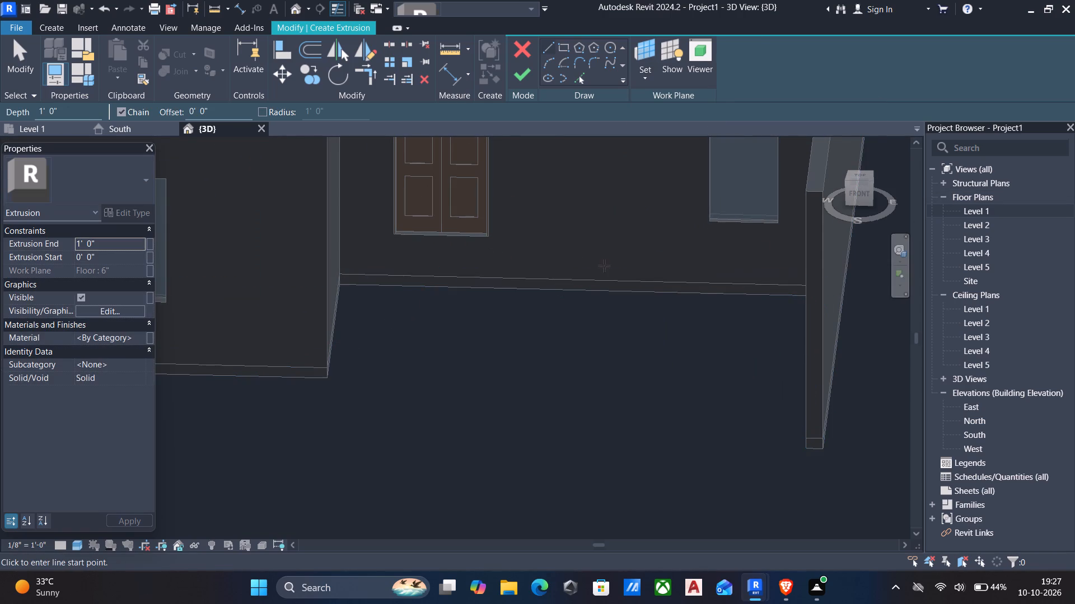
Sketch a rectangle about 21' 4 1/2" by 2' 5" from the floor edge's lower west corner across the entrance recess to the east wall.
{"action": "left_click", "coordinate": [564, 47]}
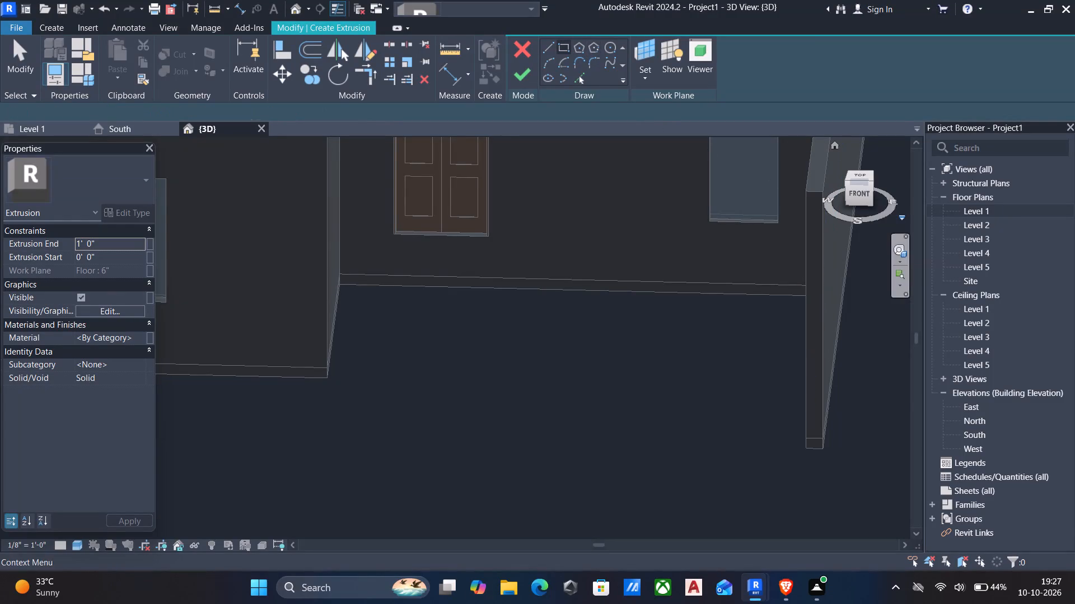
{"action": "left_click", "coordinate": [862, 197]}
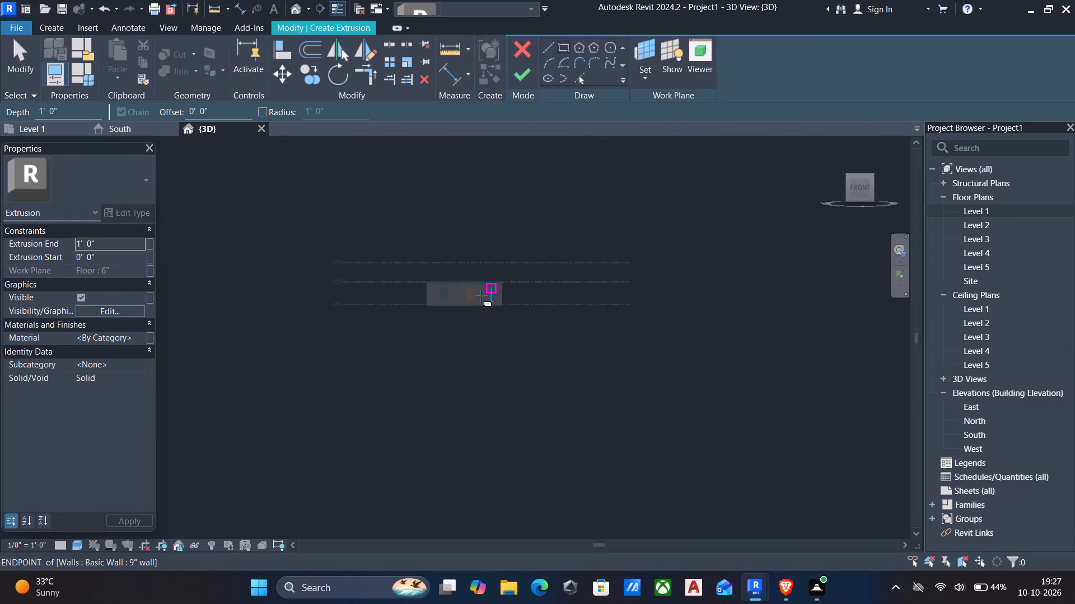
{"action": "scroll", "coordinate": [464, 312], "scroll_direction": "up", "scroll_amount": 6}
{"action": "scroll", "coordinate": [413, 423], "scroll_direction": "up", "scroll_amount": 13}
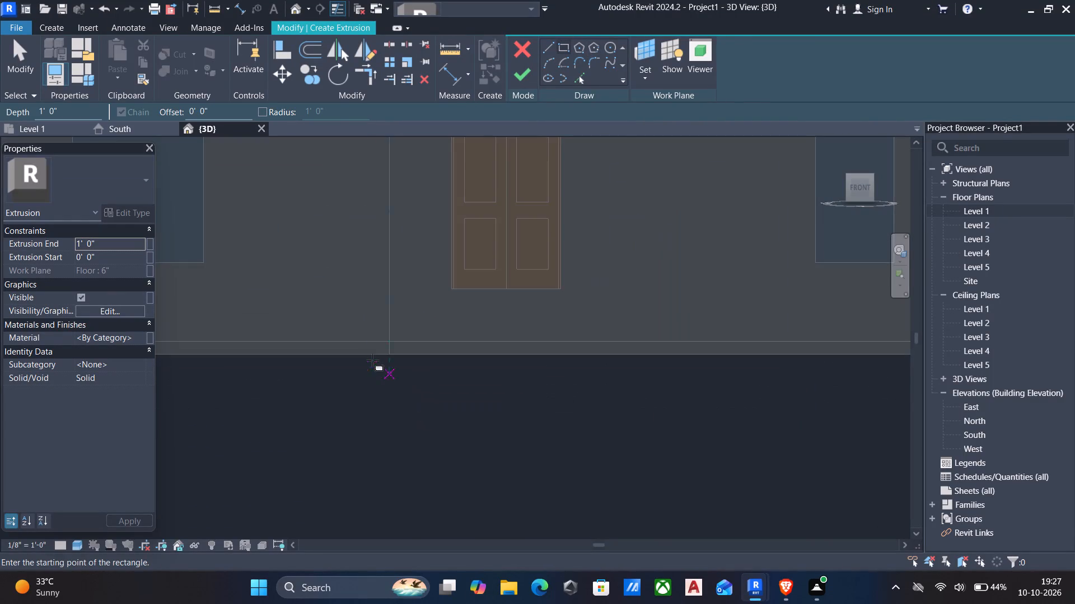
{"action": "scroll", "coordinate": [371, 357], "scroll_direction": "up", "scroll_amount": 6}
{"action": "left_click", "coordinate": [415, 351]}
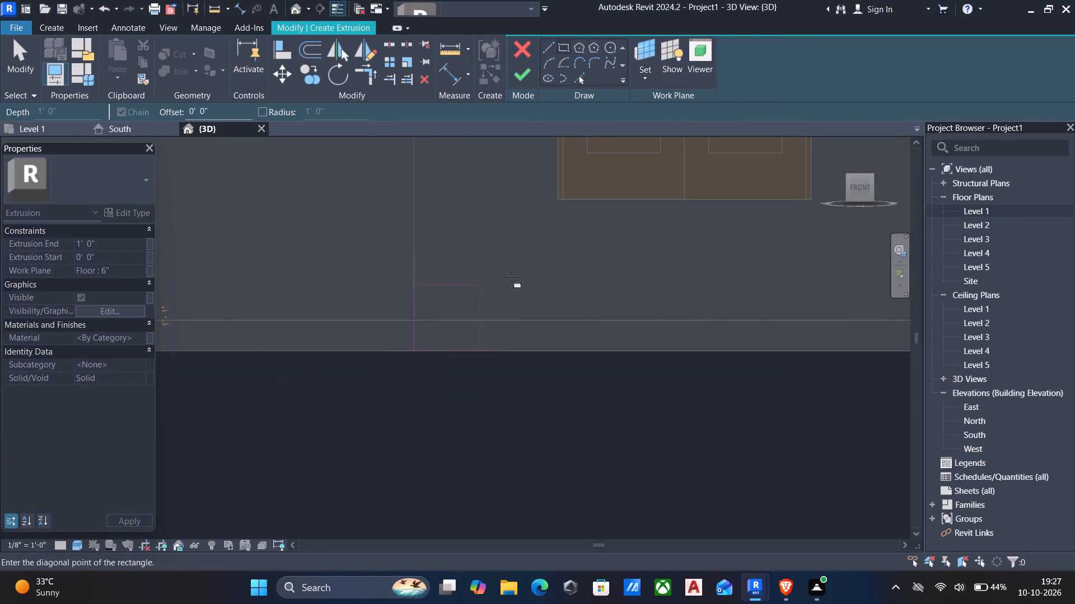
{"action": "scroll", "coordinate": [525, 276], "scroll_direction": "down", "scroll_amount": 6}
{"action": "scroll", "coordinate": [599, 281], "scroll_direction": "down", "scroll_amount": 6}
{"action": "scroll", "coordinate": [717, 277], "scroll_direction": "up", "scroll_amount": 4}
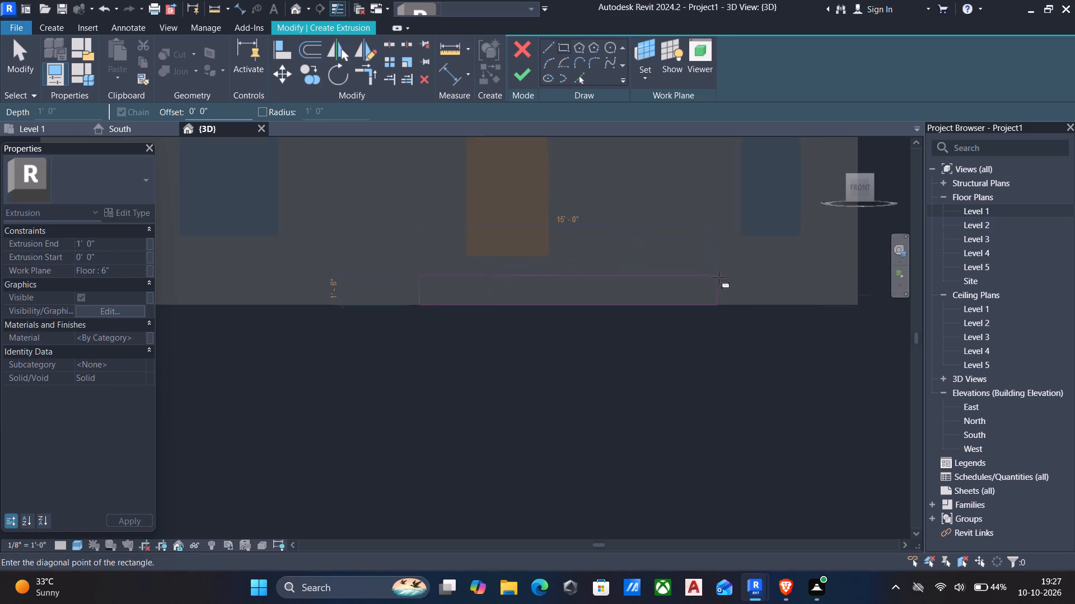
{"action": "scroll", "coordinate": [719, 277], "scroll_direction": "up", "scroll_amount": 1}
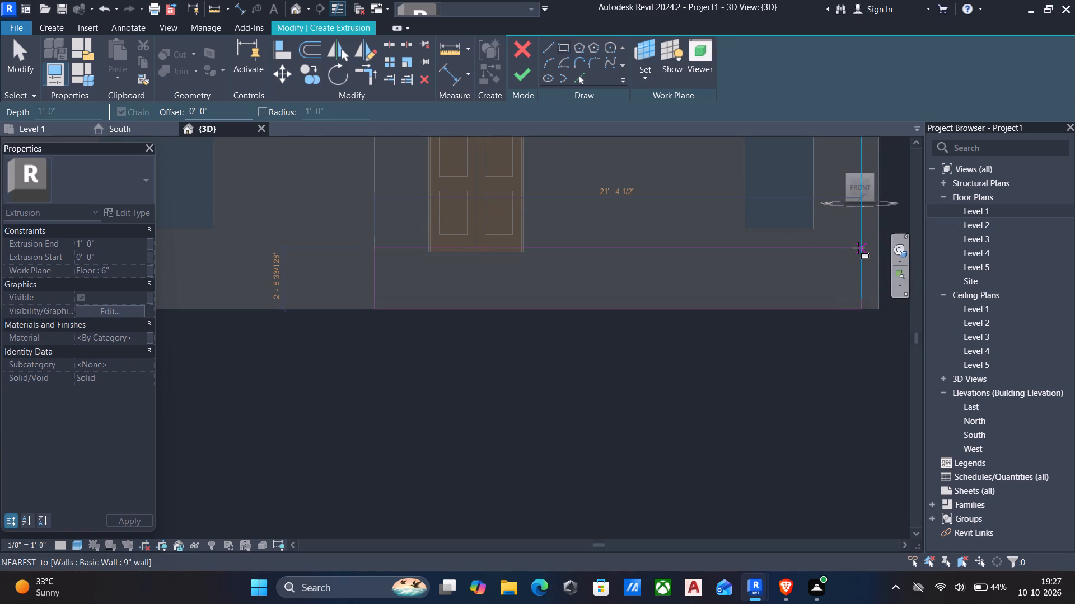
{"action": "left_click", "coordinate": [861, 253]}
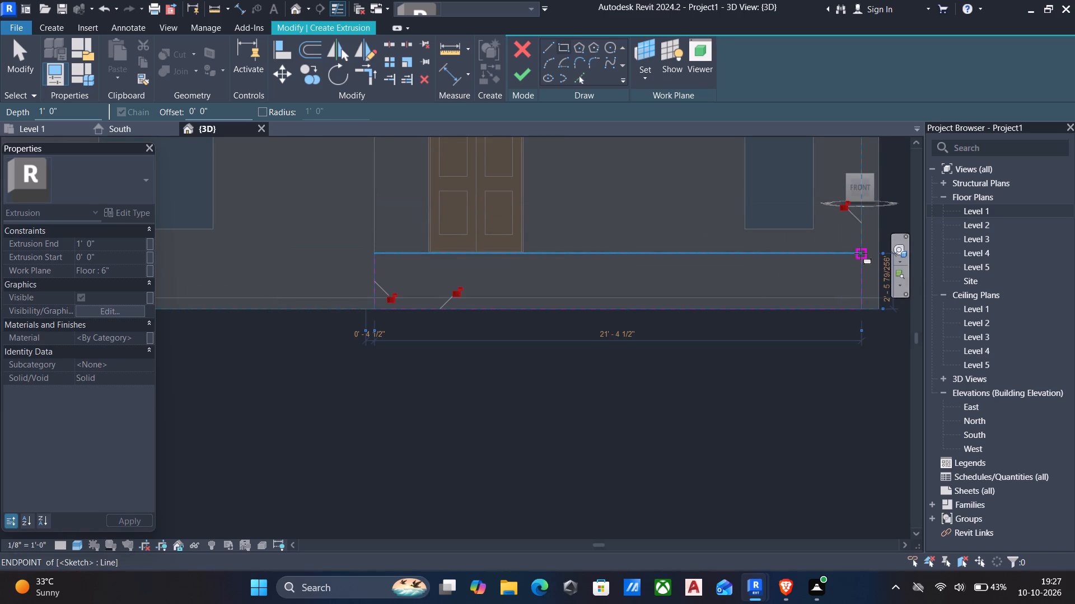
{"action": "key", "text": "Escape"}
{"action": "scroll", "coordinate": [469, 270], "scroll_direction": "up", "scroll_amount": 6}
{"action": "key", "text": "Escape"}
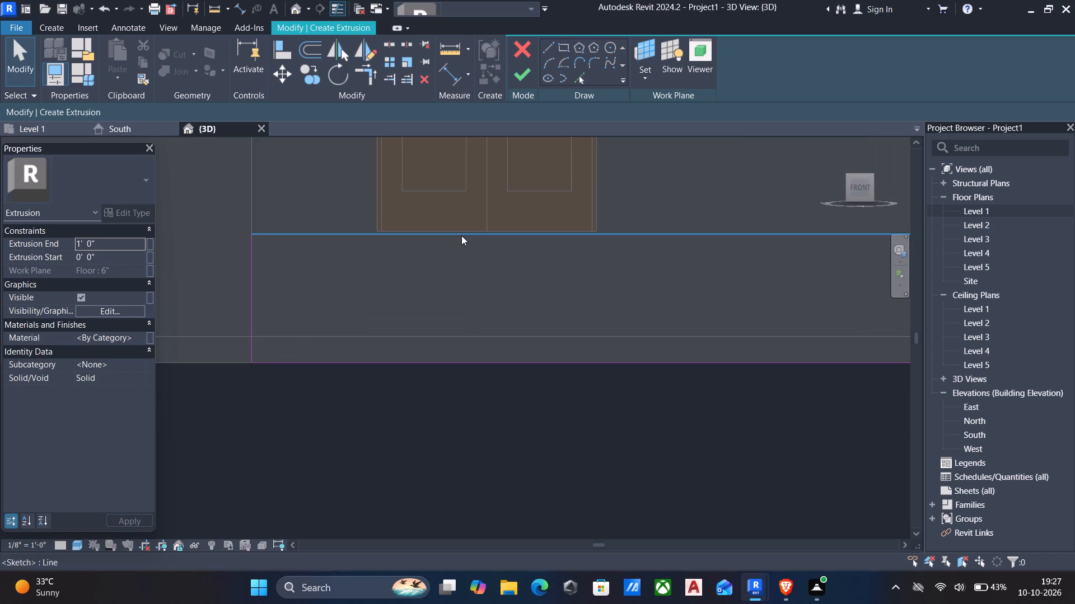
Align the rectangle's upper line with the bottom of the entrance door and finish the extrusion at a depth of 1' 0".
{"action": "type", "text": "al"}
{"action": "scroll", "coordinate": [471, 230], "scroll_direction": "up", "scroll_amount": 7}
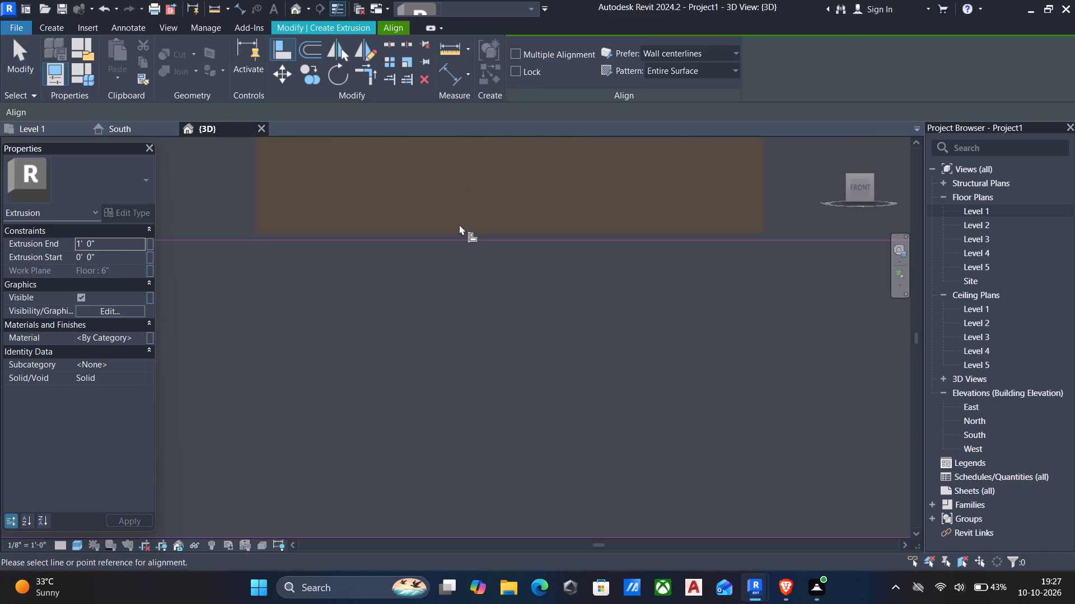
{"action": "scroll", "coordinate": [459, 224], "scroll_direction": "up", "scroll_amount": 2}
{"action": "left_click", "coordinate": [459, 235]}
{"action": "left_click", "coordinate": [459, 244]}
{"action": "scroll", "coordinate": [478, 266], "scroll_direction": "down", "scroll_amount": 3}
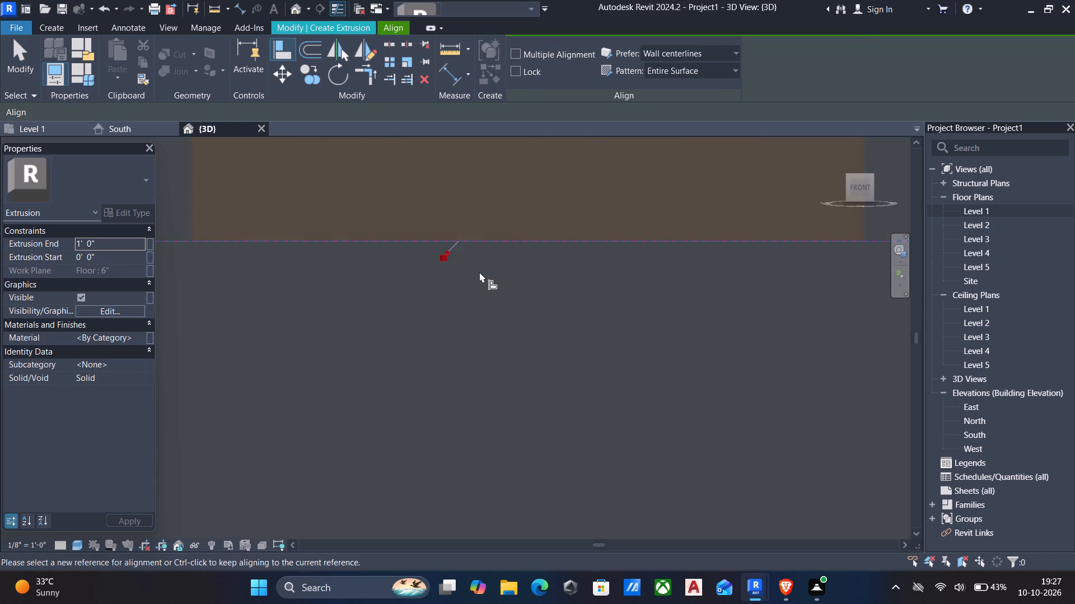
{"action": "scroll", "coordinate": [479, 272], "scroll_direction": "down", "scroll_amount": 10}
{"action": "key", "text": "Escape"}
{"action": "scroll", "coordinate": [482, 281], "scroll_direction": "down", "scroll_amount": 6}
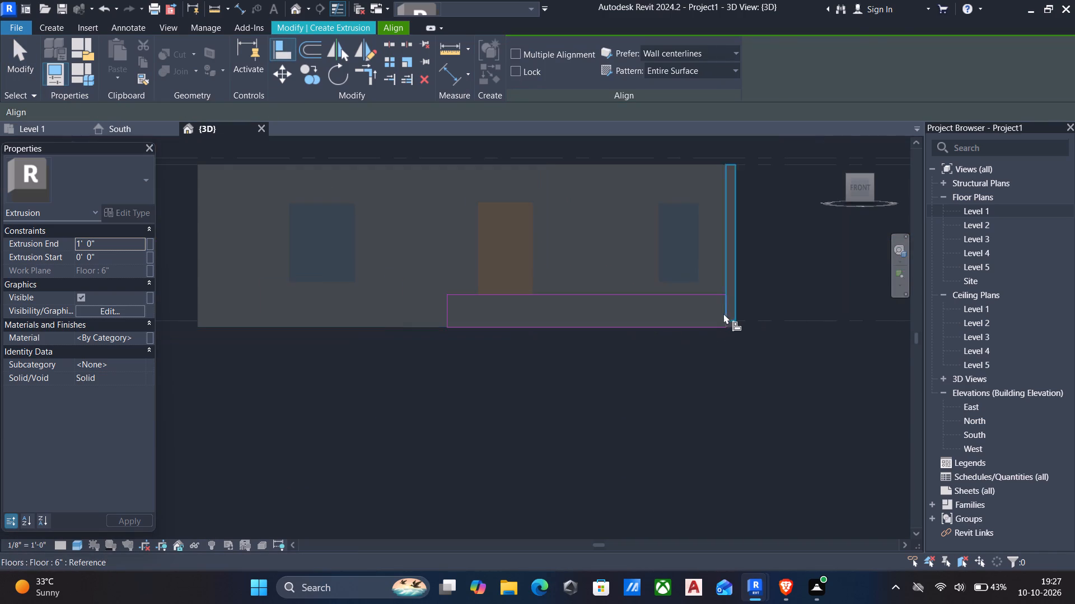
{"action": "scroll", "coordinate": [725, 313], "scroll_direction": "up", "scroll_amount": 5}
{"action": "key", "text": "Escape"}
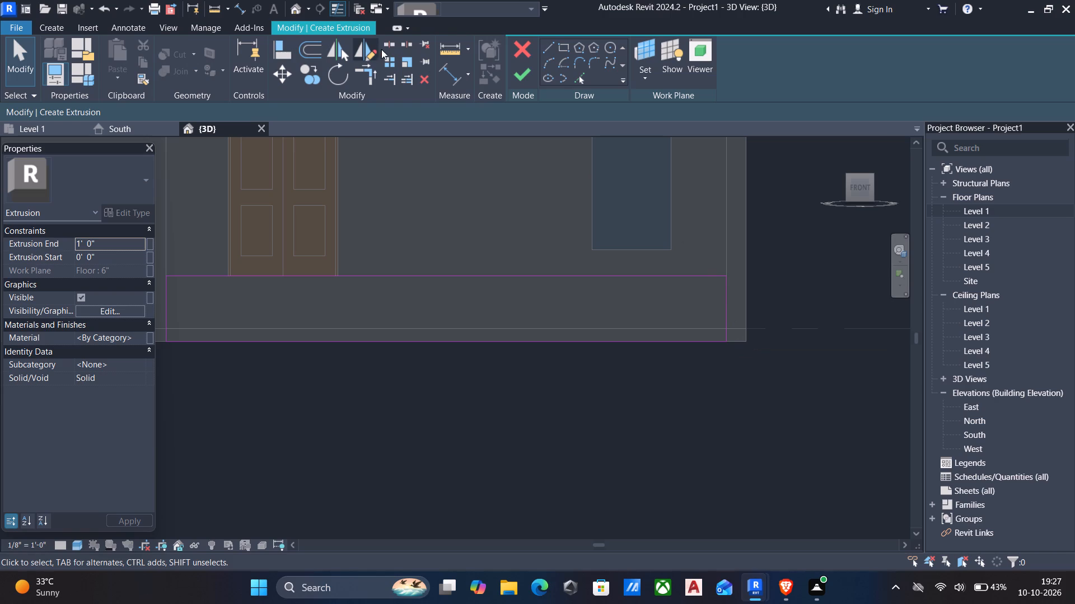
{"action": "scroll", "coordinate": [532, 75], "scroll_direction": "up", "scroll_amount": 1}
{"action": "left_click", "coordinate": [523, 73]}
In 3D, align the east end of the entrance extrusion with the inner face of the projecting east wall.
{"action": "scroll", "coordinate": [675, 275], "scroll_direction": "down", "scroll_amount": 5}
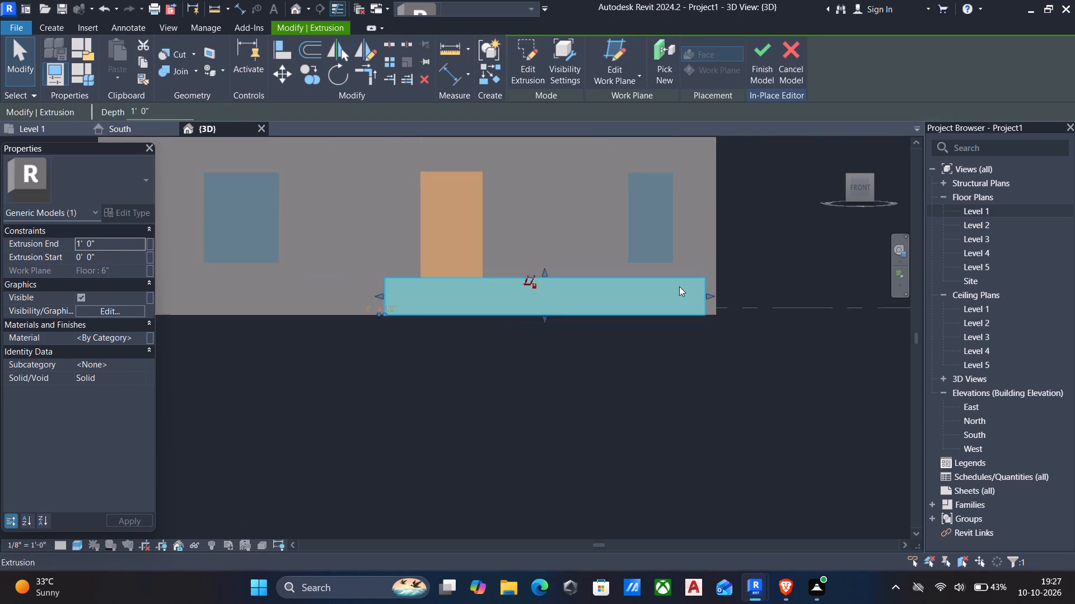
{"action": "scroll", "coordinate": [679, 286], "scroll_direction": "down", "scroll_amount": 2}
{"action": "middle_click_drag", "start_coordinate": [680, 287], "coordinate": [719, 416]}
{"action": "scroll", "coordinate": [720, 407], "scroll_direction": "up", "scroll_amount": 2}
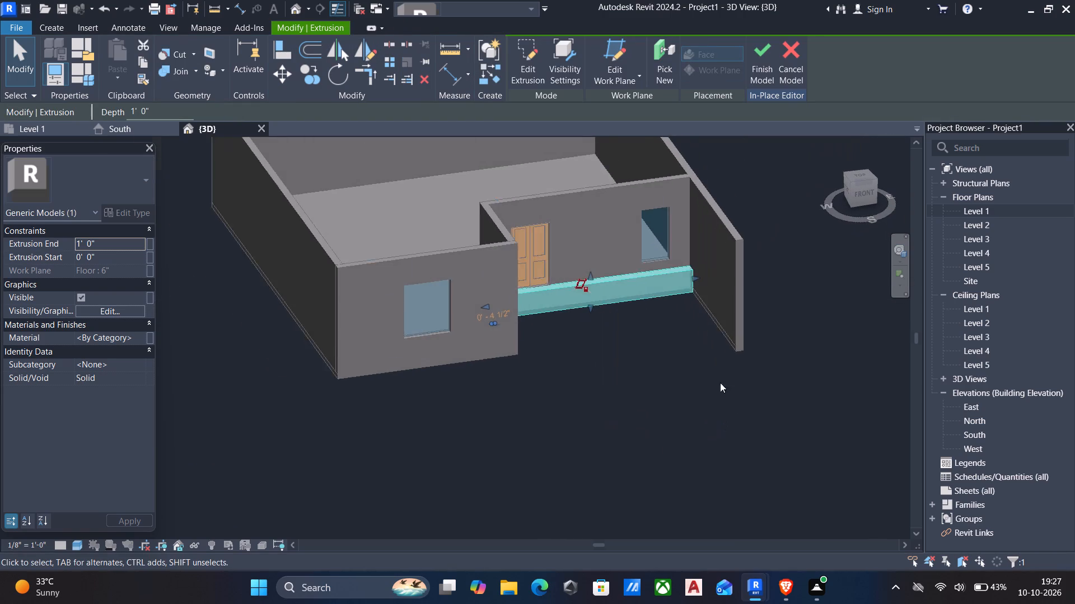
{"action": "scroll", "coordinate": [720, 383], "scroll_direction": "up", "scroll_amount": 4}
{"action": "scroll", "coordinate": [655, 247], "scroll_direction": "down", "scroll_amount": 2}
{"action": "middle_click_drag", "start_coordinate": [648, 261], "coordinate": [590, 403]}
{"action": "scroll", "coordinate": [601, 374], "scroll_direction": "up", "scroll_amount": 6}
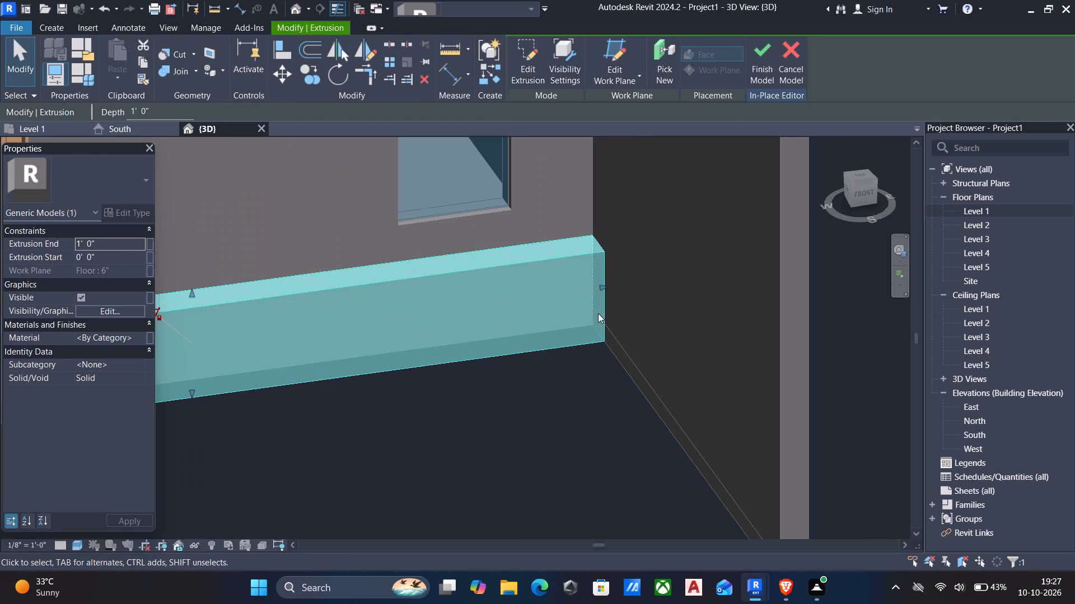
{"action": "key", "text": "Escape"}
{"action": "scroll", "coordinate": [628, 328], "scroll_direction": "down", "scroll_amount": 1}
{"action": "middle_click_drag", "start_coordinate": [629, 333], "coordinate": [590, 349]}
{"action": "scroll", "coordinate": [593, 347], "scroll_direction": "up", "scroll_amount": 2}
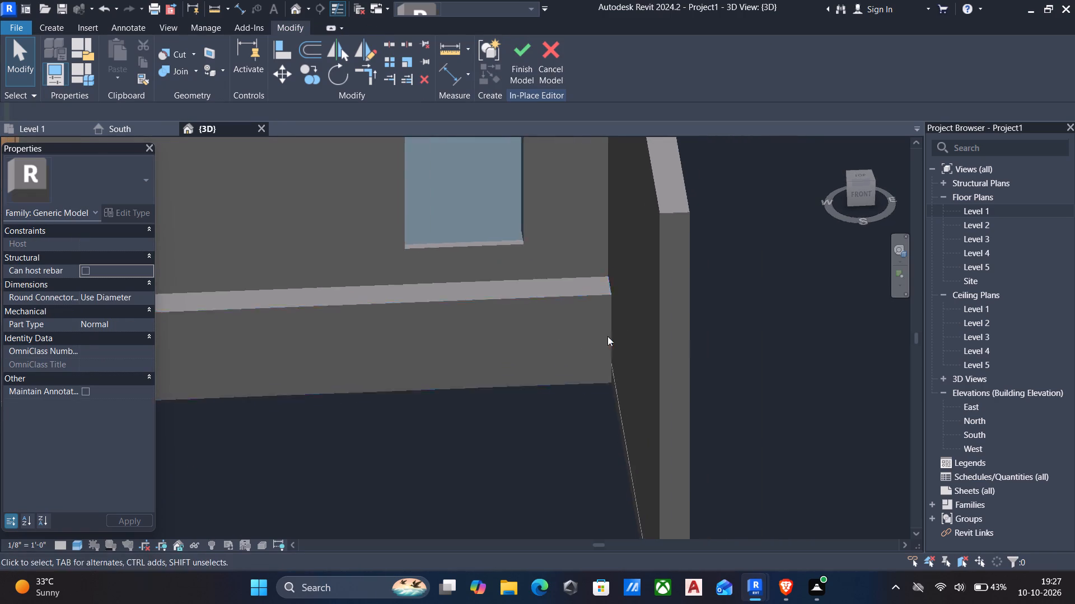
{"action": "scroll", "coordinate": [607, 336], "scroll_direction": "up", "scroll_amount": 4}
{"action": "scroll", "coordinate": [627, 315], "scroll_direction": "down", "scroll_amount": 2}
{"action": "middle_click_drag", "start_coordinate": [623, 322], "coordinate": [604, 343], "text": "shift"}
{"action": "middle_click_drag", "start_coordinate": [611, 351], "coordinate": [644, 345], "text": "shift"}
{"action": "type", "text": "al"}
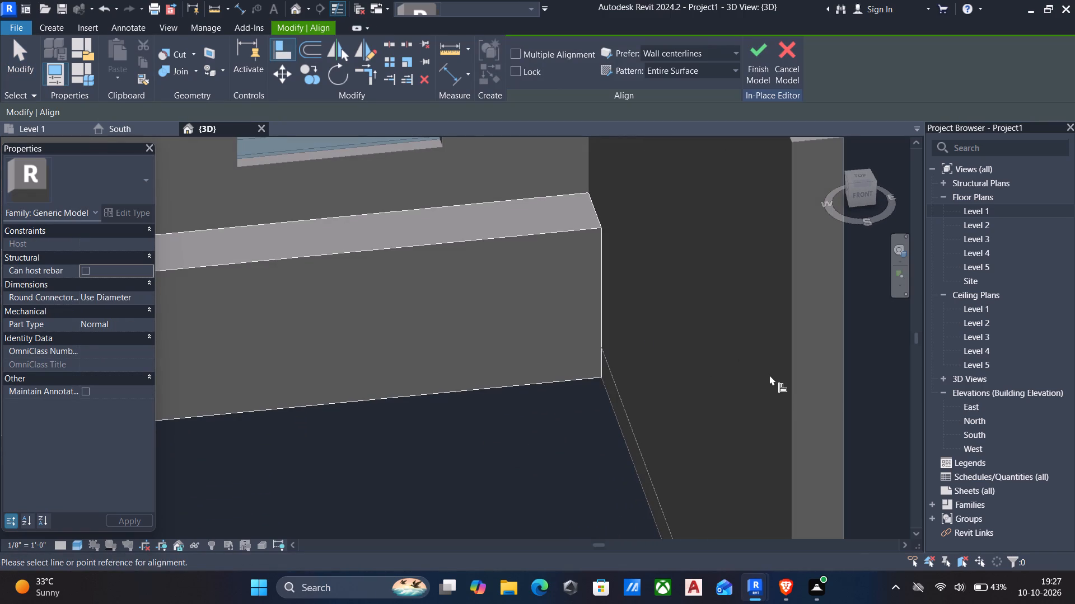
{"action": "scroll", "coordinate": [784, 400], "scroll_direction": "down", "scroll_amount": 5}
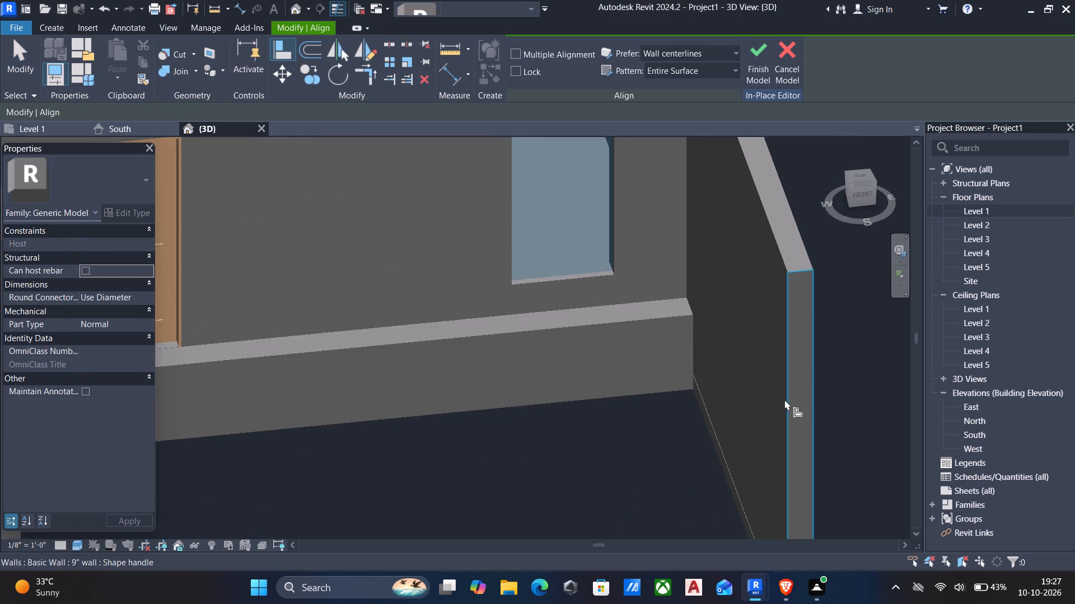
{"action": "scroll", "coordinate": [779, 306], "scroll_direction": "down", "scroll_amount": 5}
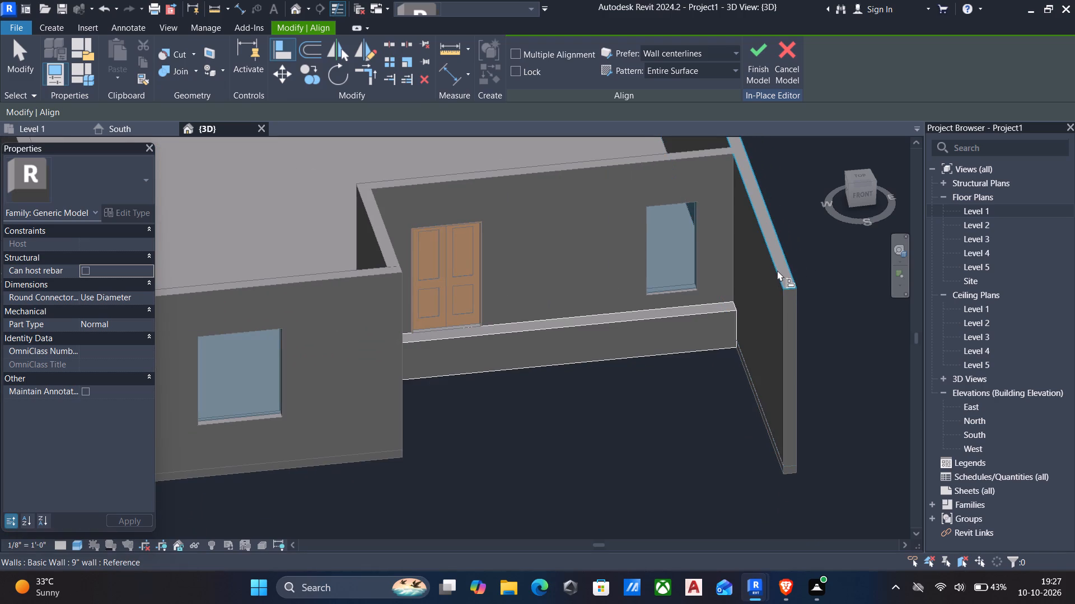
{"action": "left_click", "coordinate": [770, 273]}
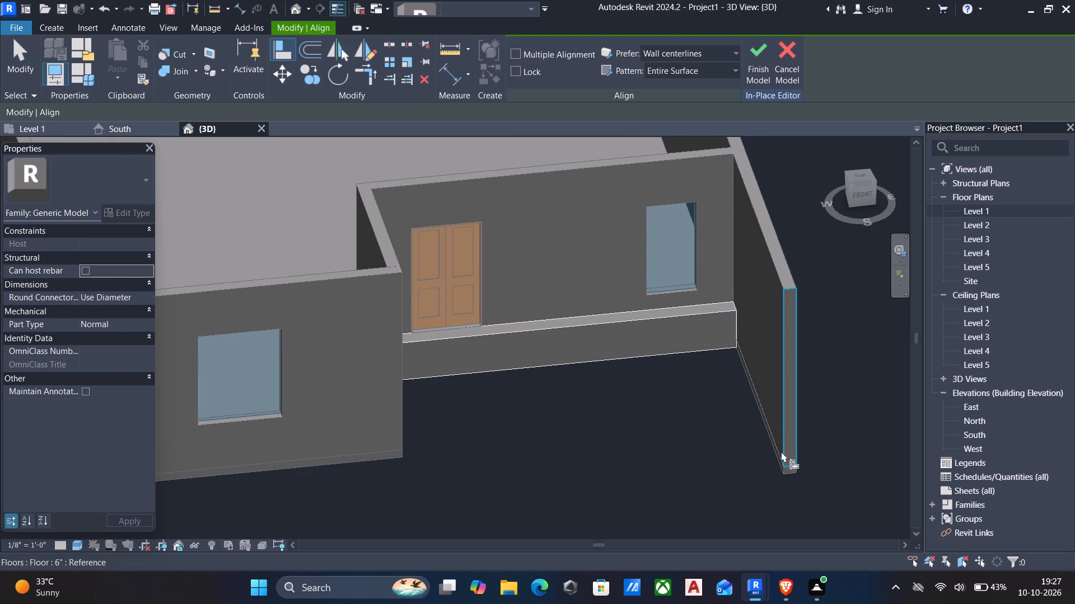
{"action": "scroll", "coordinate": [779, 402], "scroll_direction": "down", "scroll_amount": 4}
{"action": "middle_click_drag", "start_coordinate": [779, 403], "coordinate": [796, 402]}
{"action": "scroll", "coordinate": [779, 403], "scroll_direction": "down", "scroll_amount": 1}
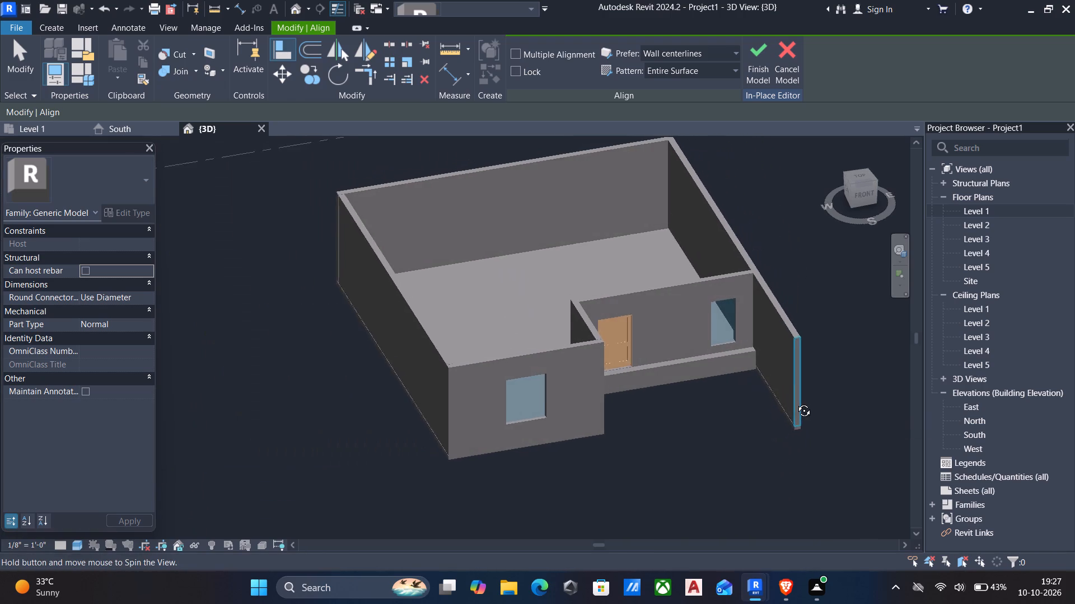
{"action": "middle_click_drag", "start_coordinate": [796, 402], "coordinate": [821, 408]}
{"action": "left_click", "coordinate": [771, 294]}
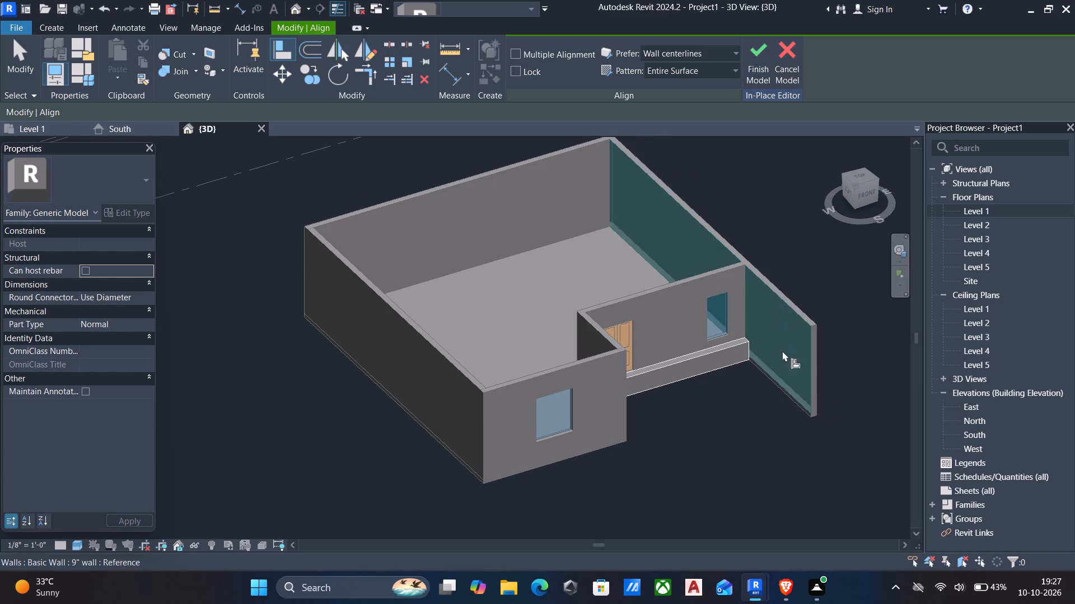
{"action": "scroll", "coordinate": [784, 362], "scroll_direction": "down", "scroll_amount": 3}
{"action": "middle_click_drag", "start_coordinate": [782, 366], "coordinate": [735, 389]}
{"action": "scroll", "coordinate": [741, 386], "scroll_direction": "up", "scroll_amount": 7}
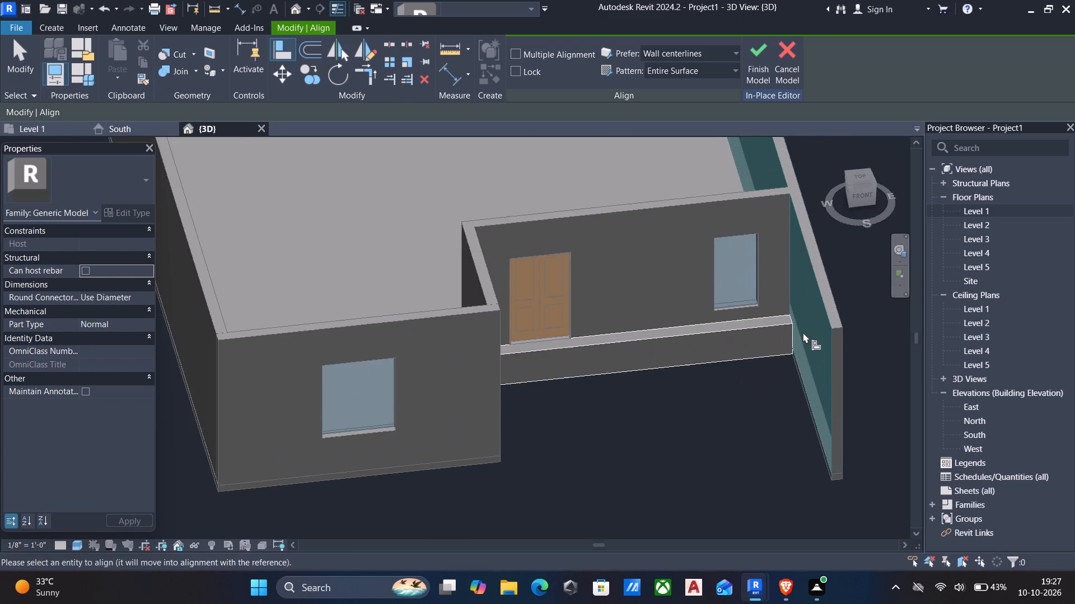
{"action": "scroll", "coordinate": [803, 332], "scroll_direction": "up", "scroll_amount": 5}
{"action": "left_click", "coordinate": [784, 346]}
{"action": "scroll", "coordinate": [775, 372], "scroll_direction": "down", "scroll_amount": 2}
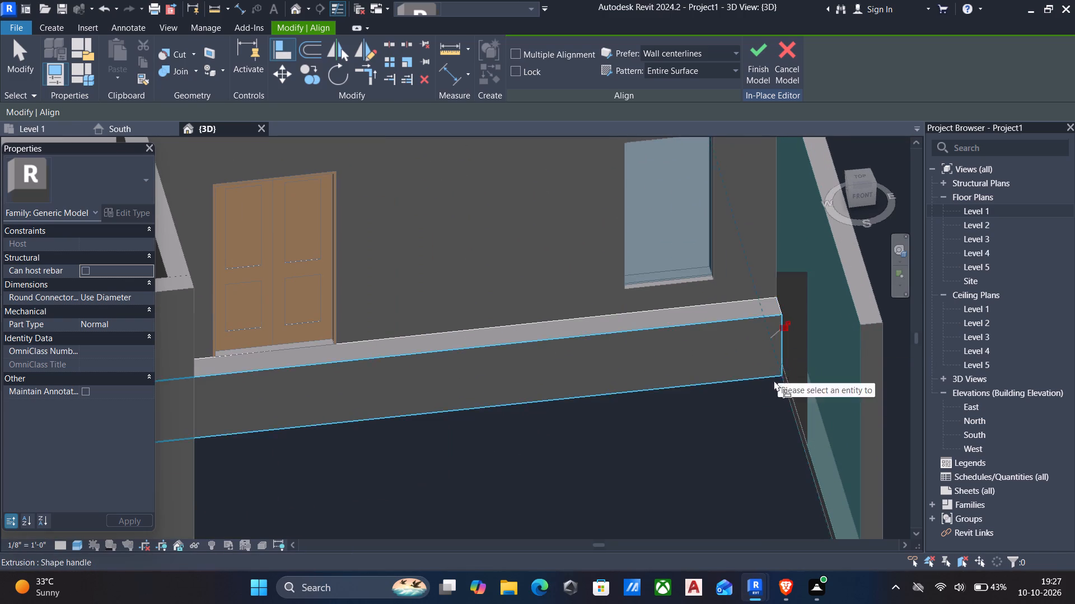
{"action": "scroll", "coordinate": [774, 380], "scroll_direction": "down", "scroll_amount": 4}
{"action": "key", "text": "Escape"}
{"action": "scroll", "coordinate": [775, 390], "scroll_direction": "down", "scroll_amount": 7}
{"action": "middle_click_drag", "start_coordinate": [770, 396], "coordinate": [704, 382], "text": "shift"}
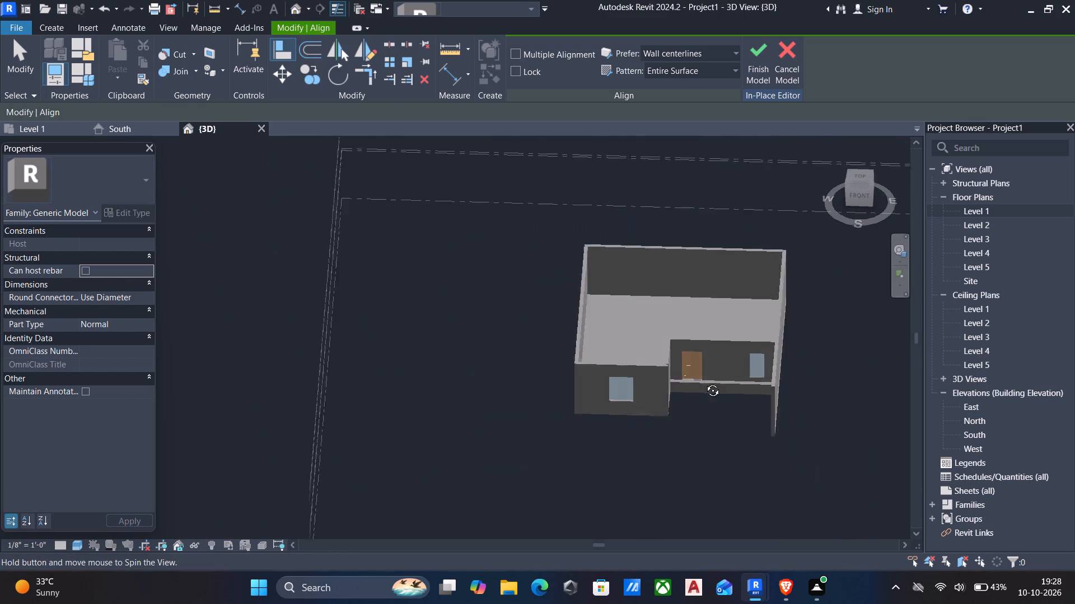
{"action": "middle_click_drag", "start_coordinate": [704, 382], "coordinate": [682, 380], "text": "shift"}
{"action": "scroll", "coordinate": [683, 380], "scroll_direction": "up", "scroll_amount": 6}
{"action": "key", "text": "Escape"}
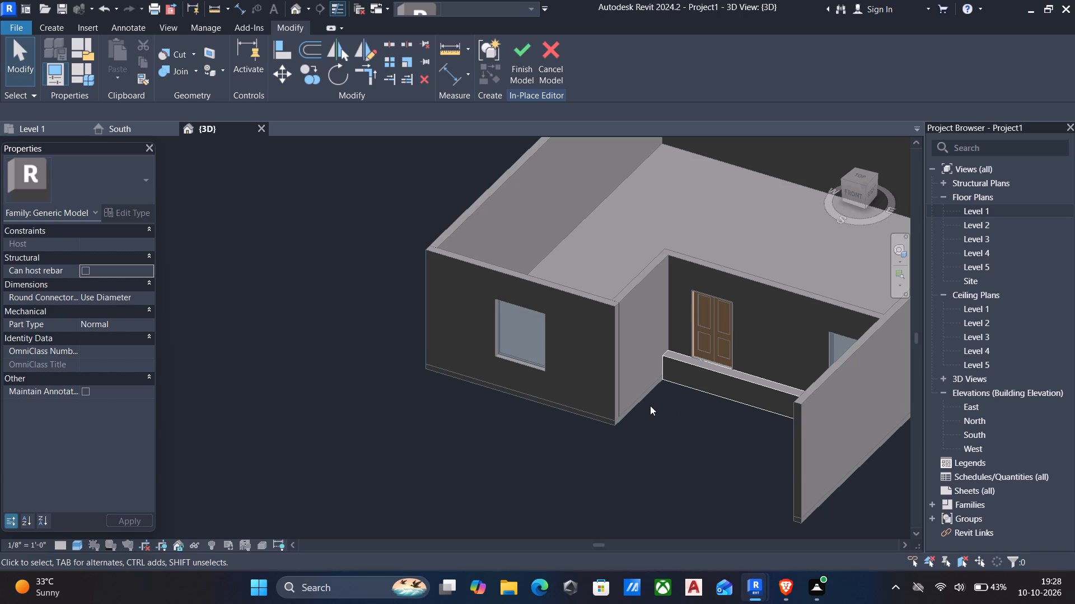
Stretch the entrance extrusion's front face outward from the recessed wall to a depth of about 12' 11".
{"action": "scroll", "coordinate": [667, 398], "scroll_direction": "down", "scroll_amount": 1}
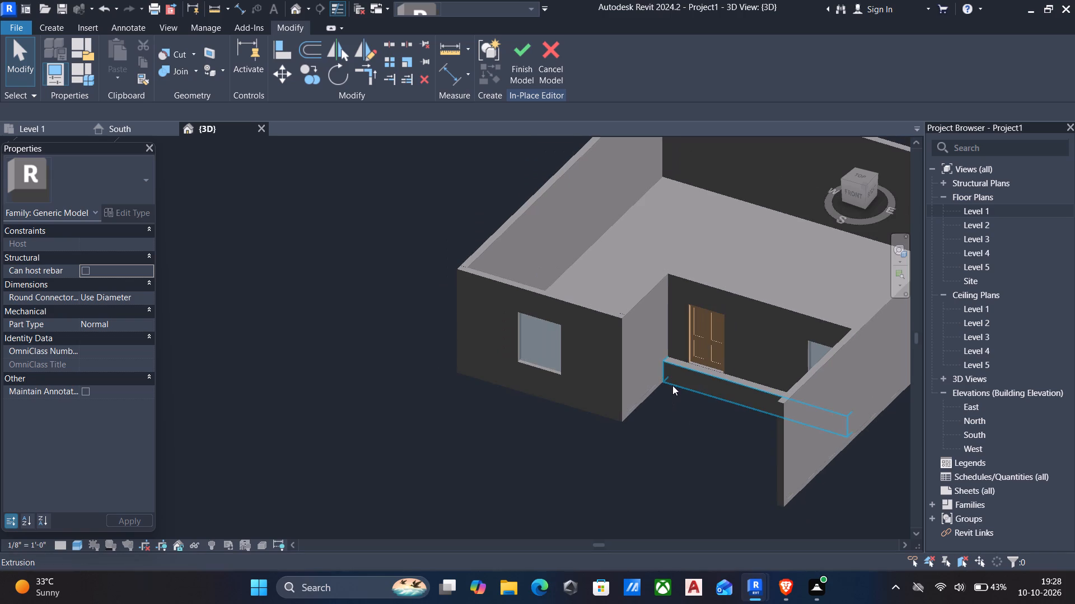
{"action": "left_click", "coordinate": [692, 368]}
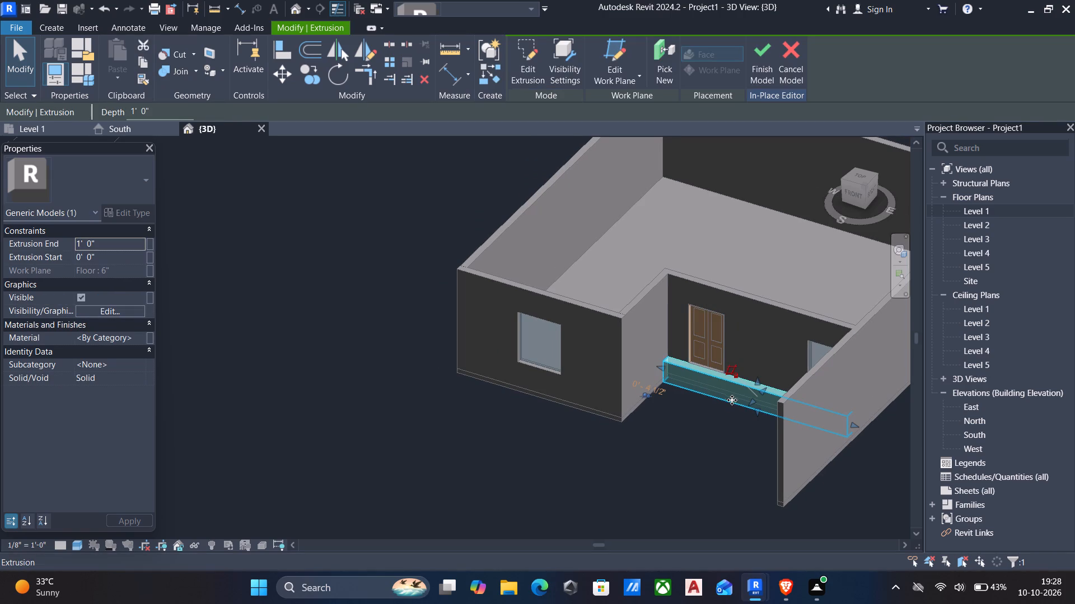
{"action": "left_click_drag", "start_coordinate": [750, 403], "coordinate": [709, 445]}
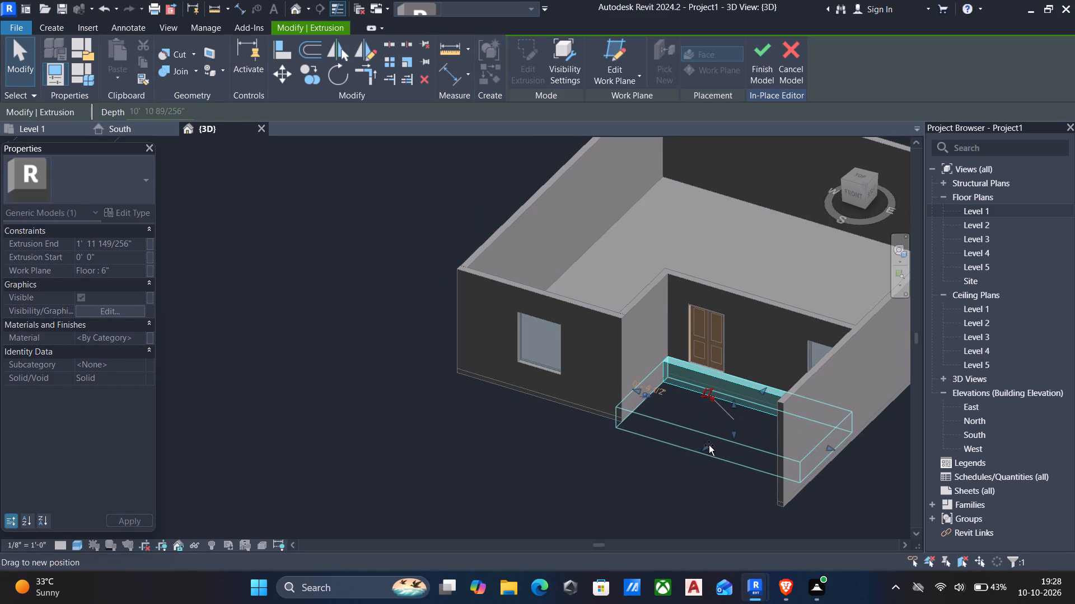
{"action": "left_click_drag", "start_coordinate": [709, 445], "coordinate": [693, 485]}
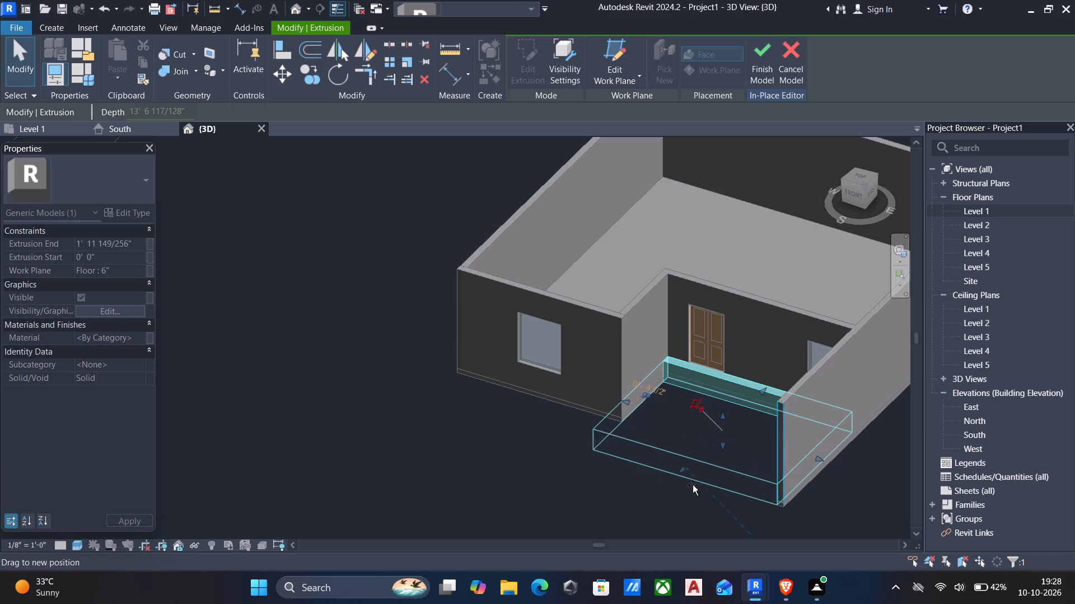
{"action": "left_click_drag", "start_coordinate": [693, 485], "coordinate": [693, 487]}
{"action": "key", "text": "Escape"}
{"action": "scroll", "coordinate": [693, 487], "scroll_direction": "down", "scroll_amount": 5}
{"action": "middle_click_drag", "start_coordinate": [693, 487], "coordinate": [784, 504], "text": "shift"}
{"action": "left_click_drag", "start_coordinate": [743, 499], "coordinate": [784, 504], "text": "shift"}
{"action": "scroll", "coordinate": [781, 478], "scroll_direction": "up", "scroll_amount": 5}
{"action": "scroll", "coordinate": [697, 499], "scroll_direction": "down", "scroll_amount": 5}
{"action": "middle_click_drag", "start_coordinate": [689, 485], "coordinate": [663, 383]}
{"action": "scroll", "coordinate": [665, 389], "scroll_direction": "down", "scroll_amount": 1}
{"action": "scroll", "coordinate": [716, 442], "scroll_direction": "up", "scroll_amount": 3}
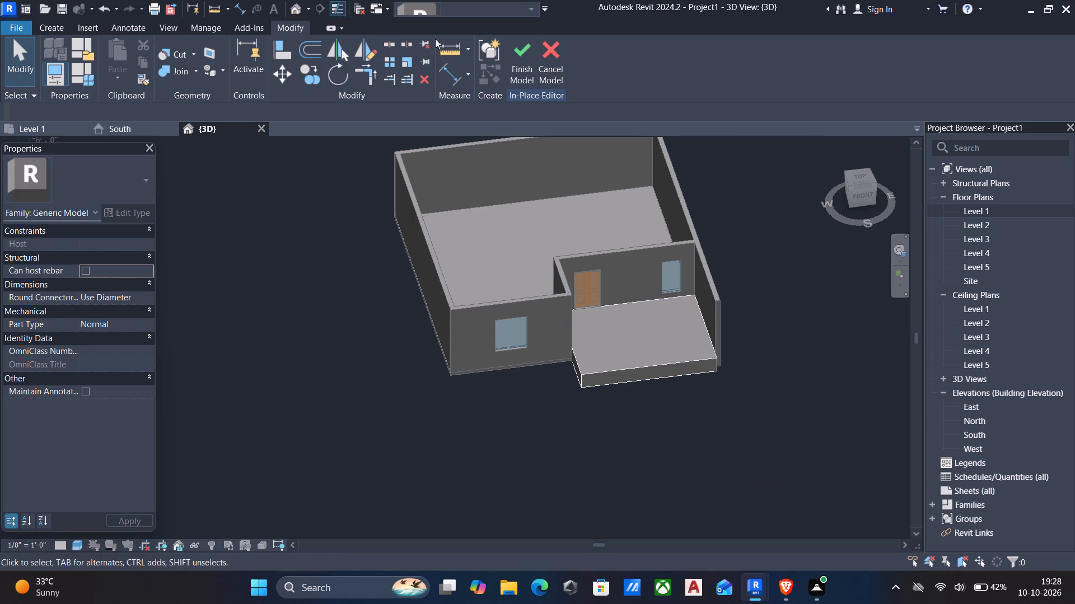
{"action": "left_click", "coordinate": [627, 370]}
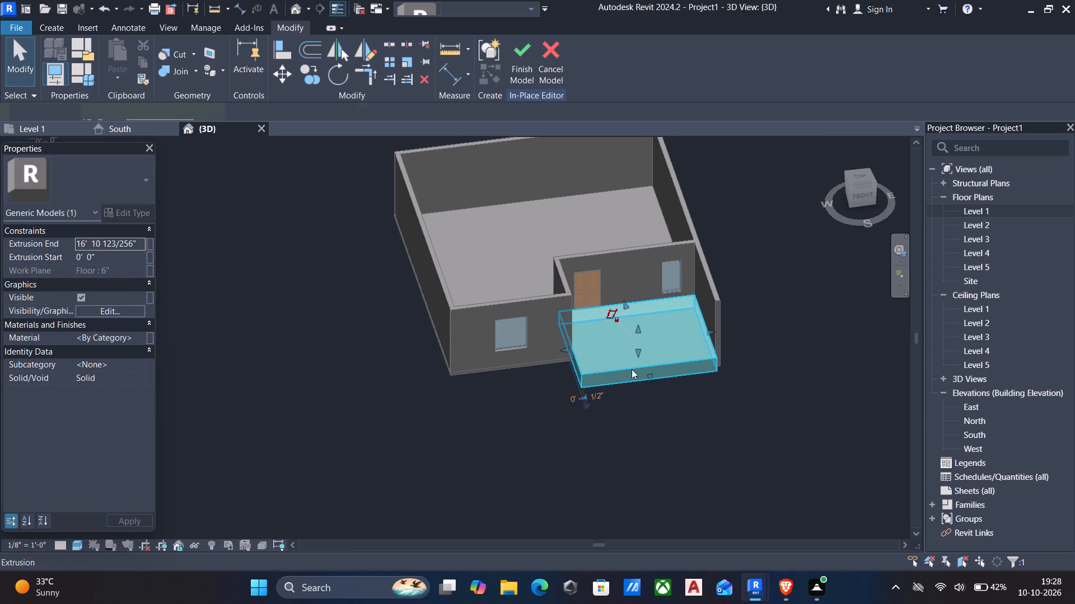
{"action": "left_click_drag", "start_coordinate": [649, 374], "coordinate": [647, 363]}
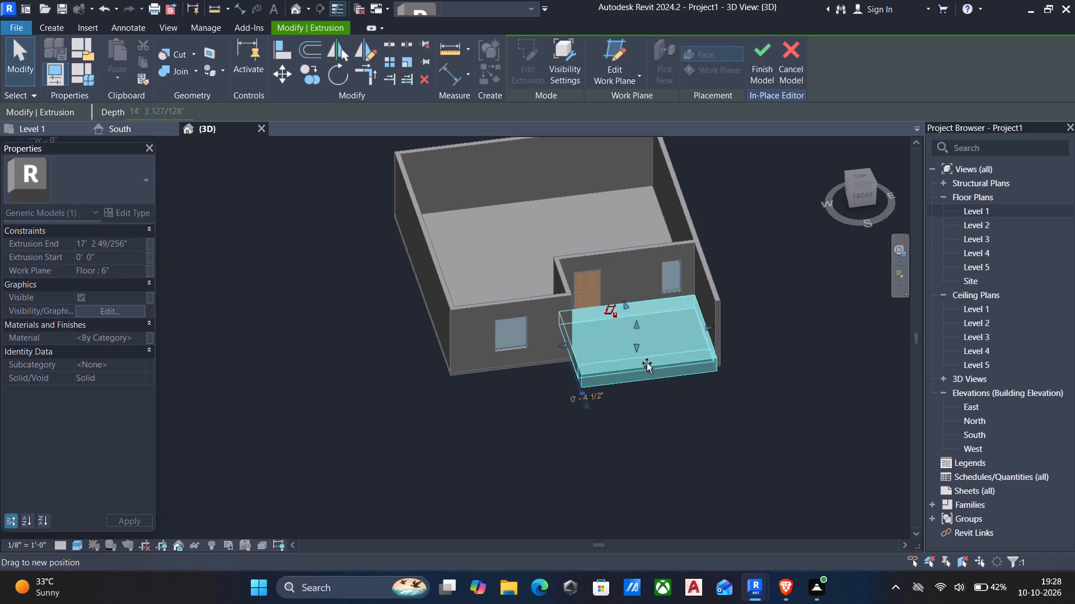
{"action": "left_click_drag", "start_coordinate": [647, 363], "coordinate": [644, 358]}
In the Level 1 plan, pull the entrance extrusion's front face back to a depth of about 12' 4" and finish the in-place model.
{"action": "double_click", "coordinate": [984, 209]}
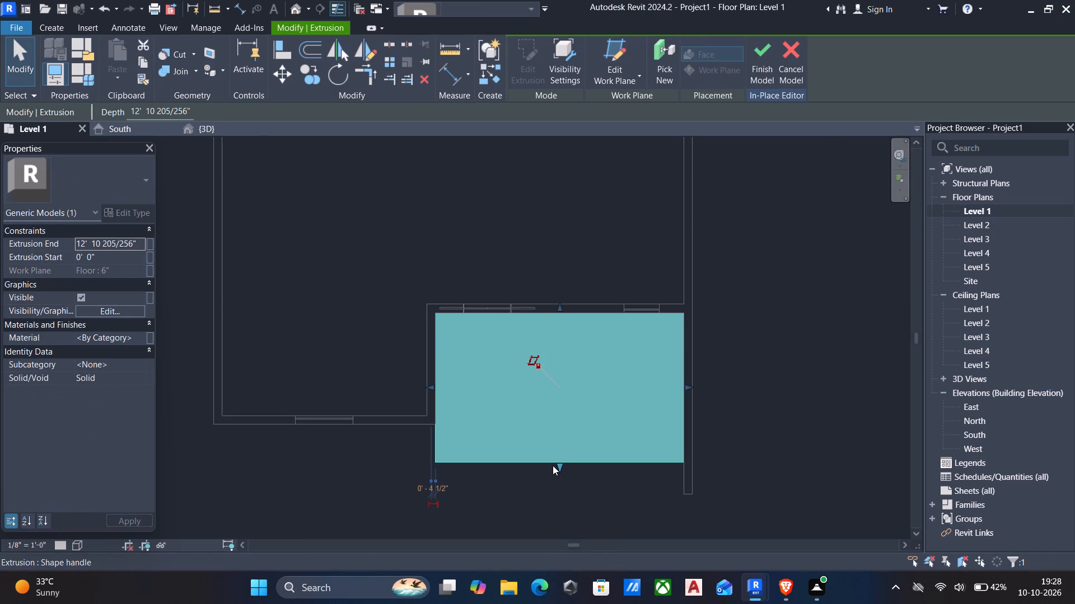
{"action": "scroll", "coordinate": [531, 470], "scroll_direction": "up", "scroll_amount": 5}
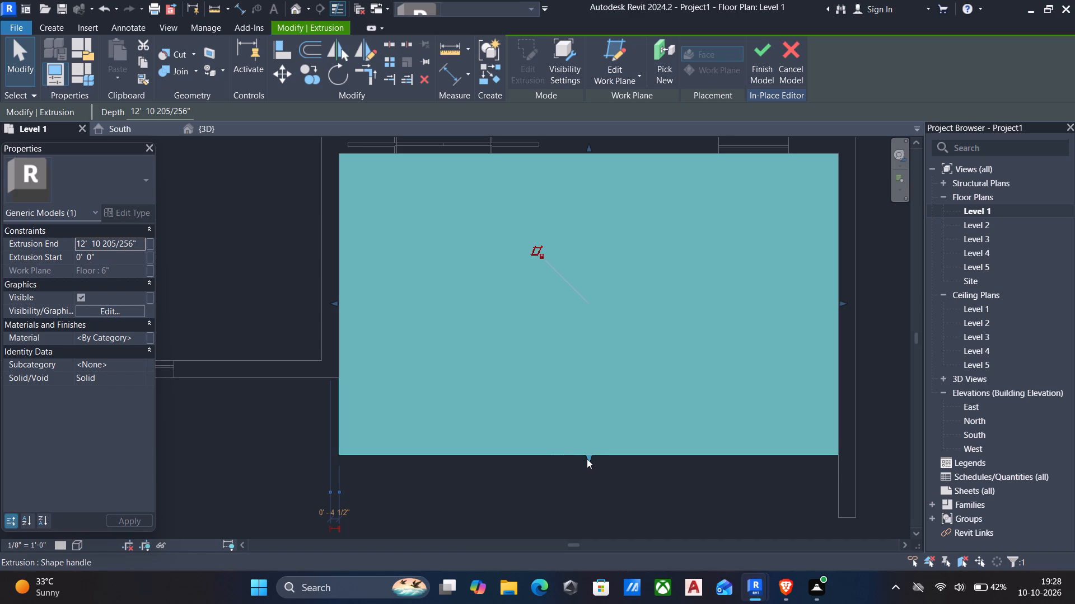
{"action": "left_click_drag", "start_coordinate": [587, 459], "coordinate": [588, 442]}
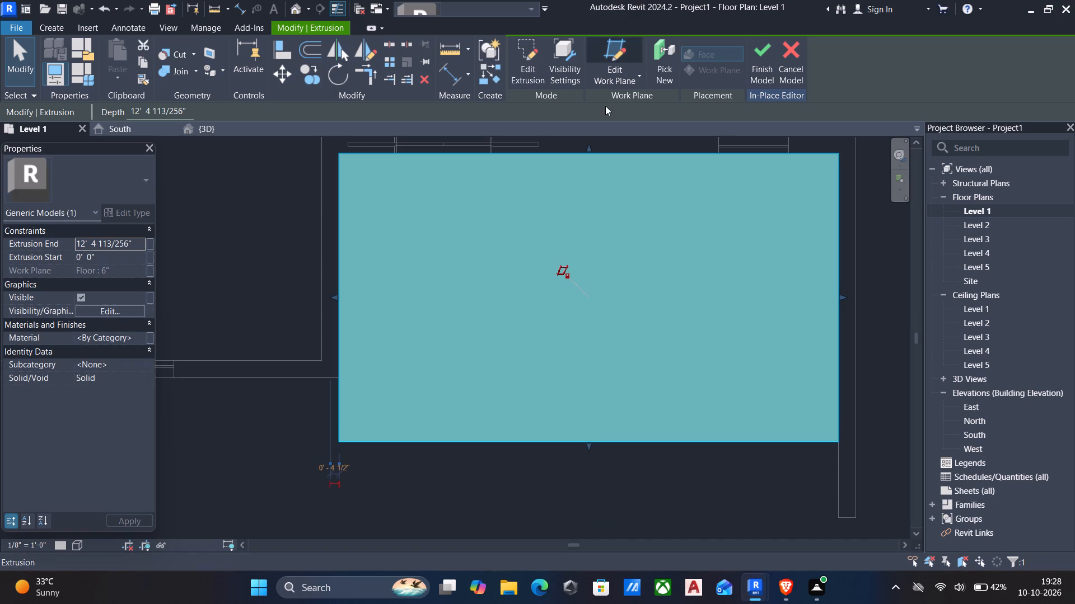
{"action": "scroll", "coordinate": [606, 285], "scroll_direction": "down", "scroll_amount": 3}
{"action": "key", "text": "Escape"}
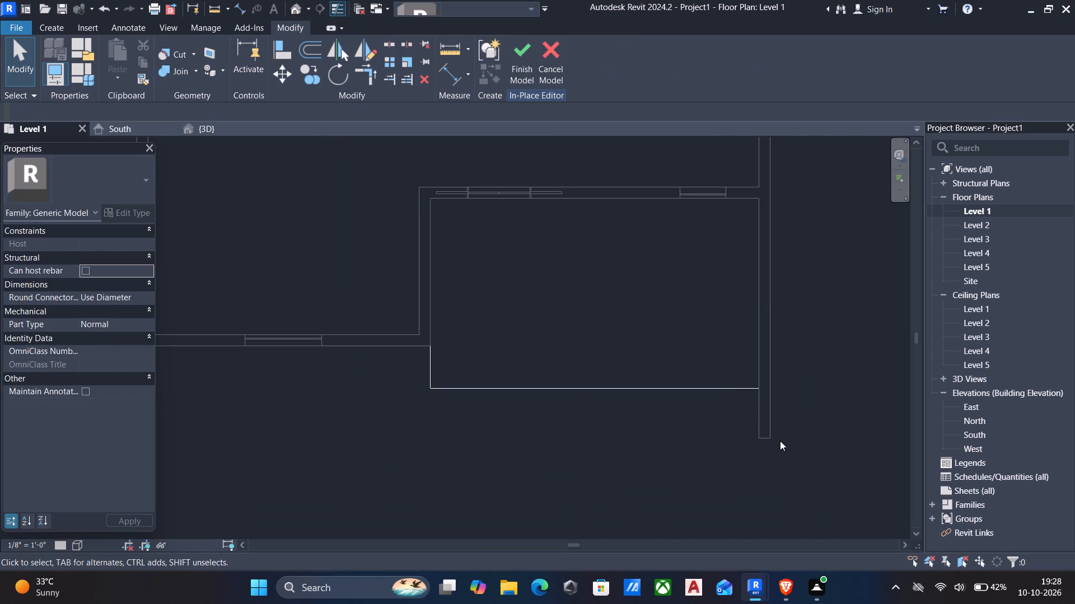
{"action": "left_click", "coordinate": [526, 52]}
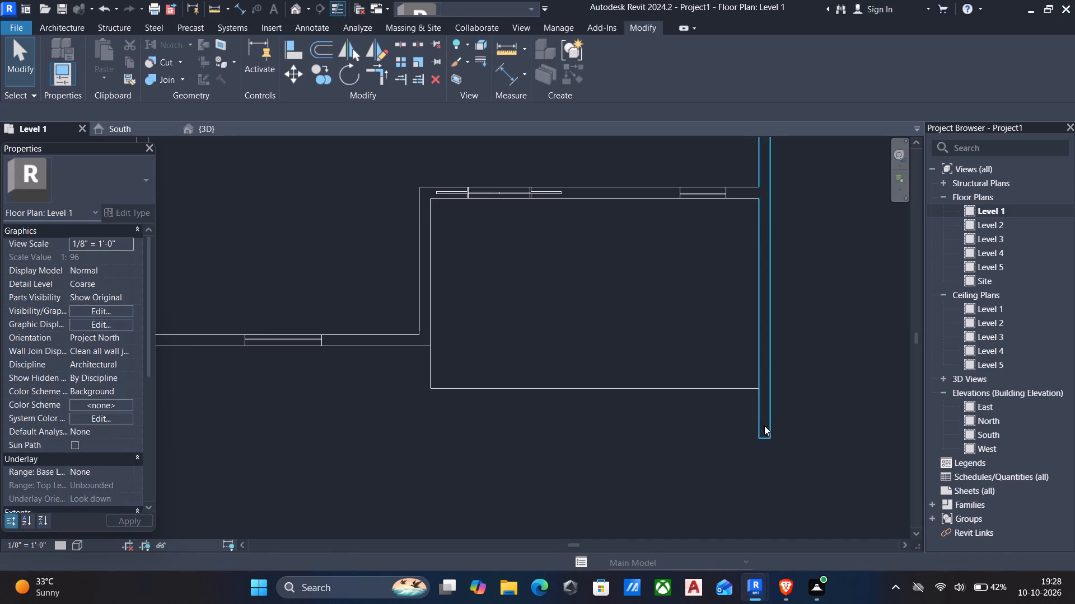
Align the south end of the projecting east wall with the outer face of the west front wall.
{"action": "left_click", "coordinate": [761, 427]}
{"action": "scroll", "coordinate": [769, 455], "scroll_direction": "up", "scroll_amount": 4}
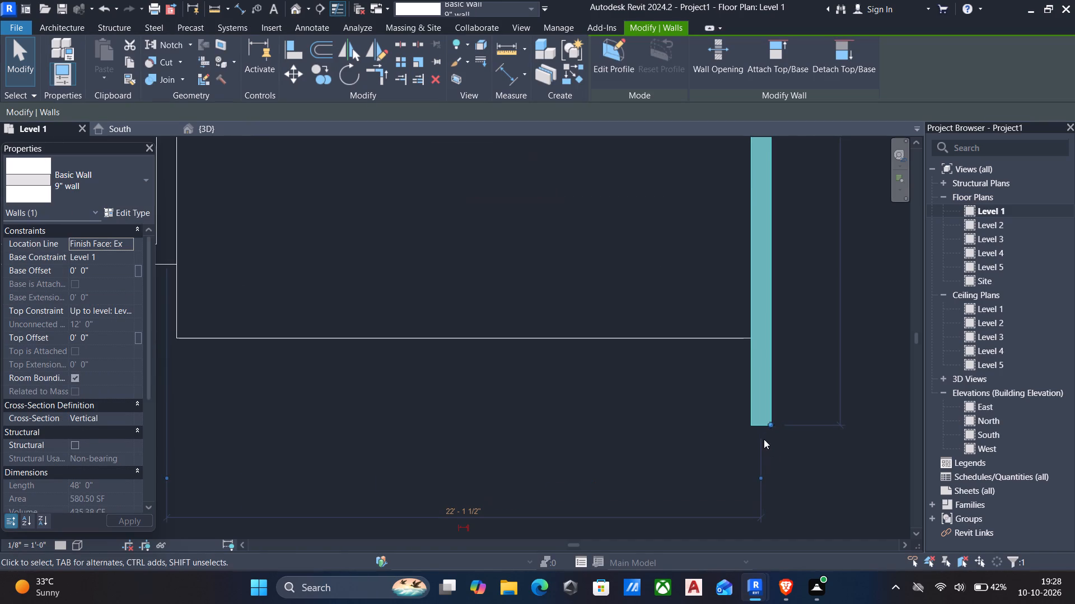
{"action": "scroll", "coordinate": [713, 402], "scroll_direction": "down", "scroll_amount": 4}
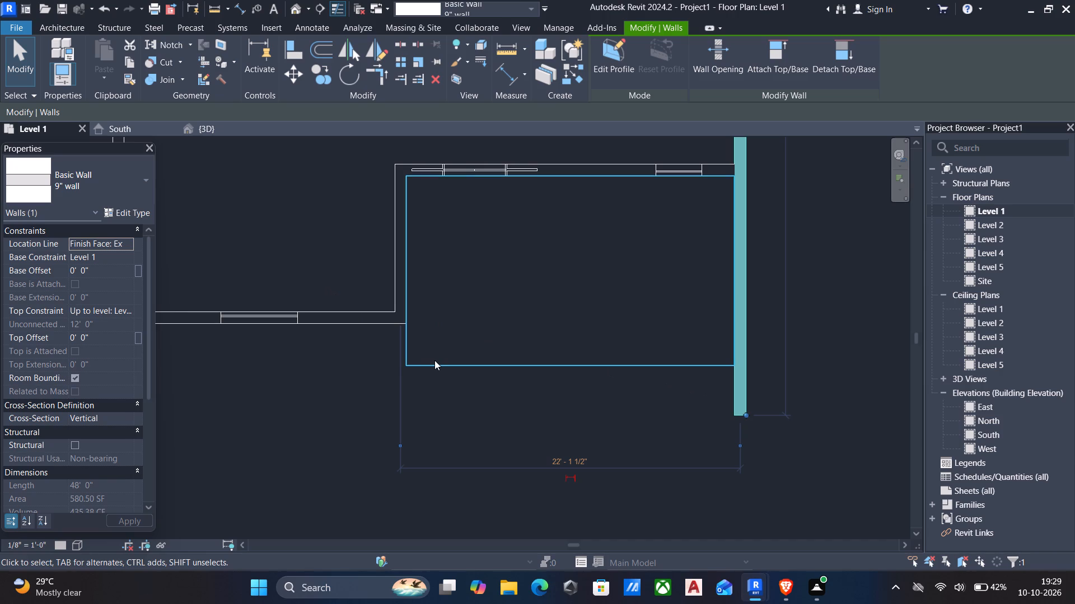
{"action": "key", "text": "a"}
{"action": "key", "text": "l"}
{"action": "left_click", "coordinate": [342, 320]}
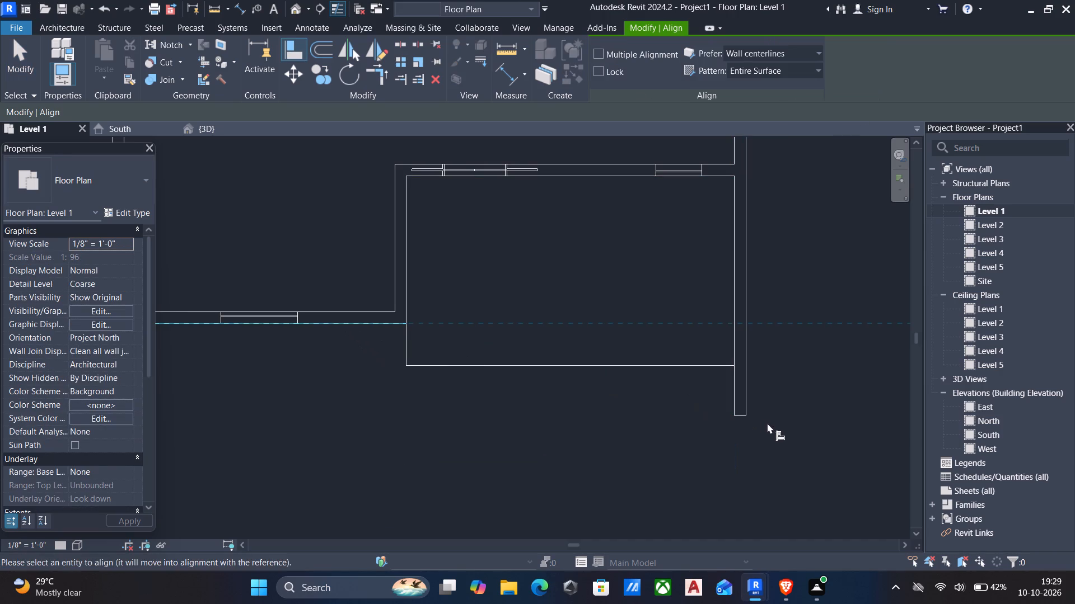
{"action": "left_click", "coordinate": [735, 413]}
{"action": "key", "text": "Escape"}
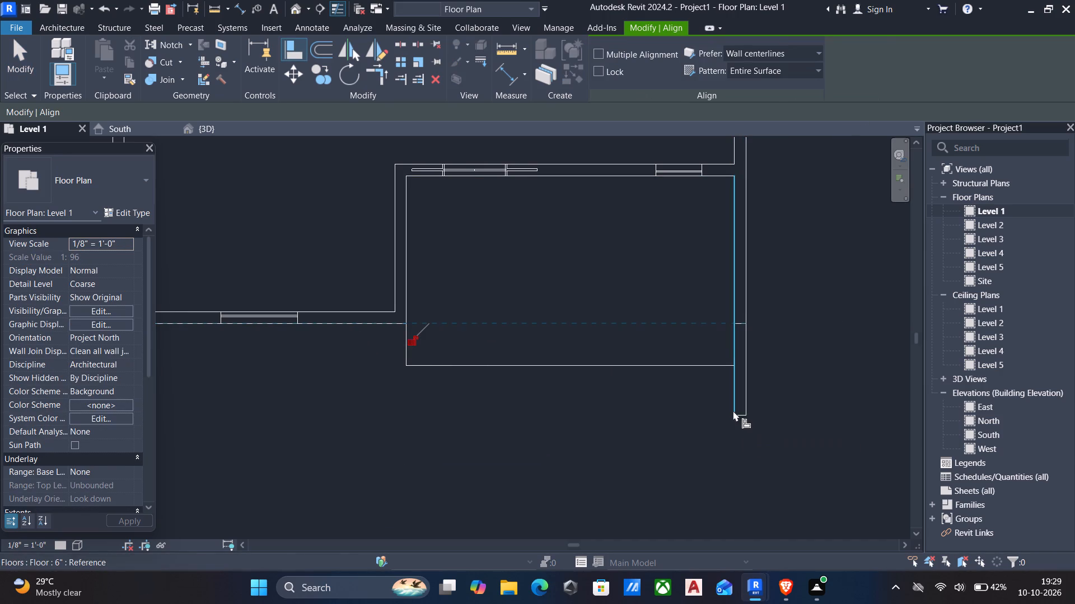
{"action": "key", "text": "a"}
{"action": "key", "text": "Escape"}
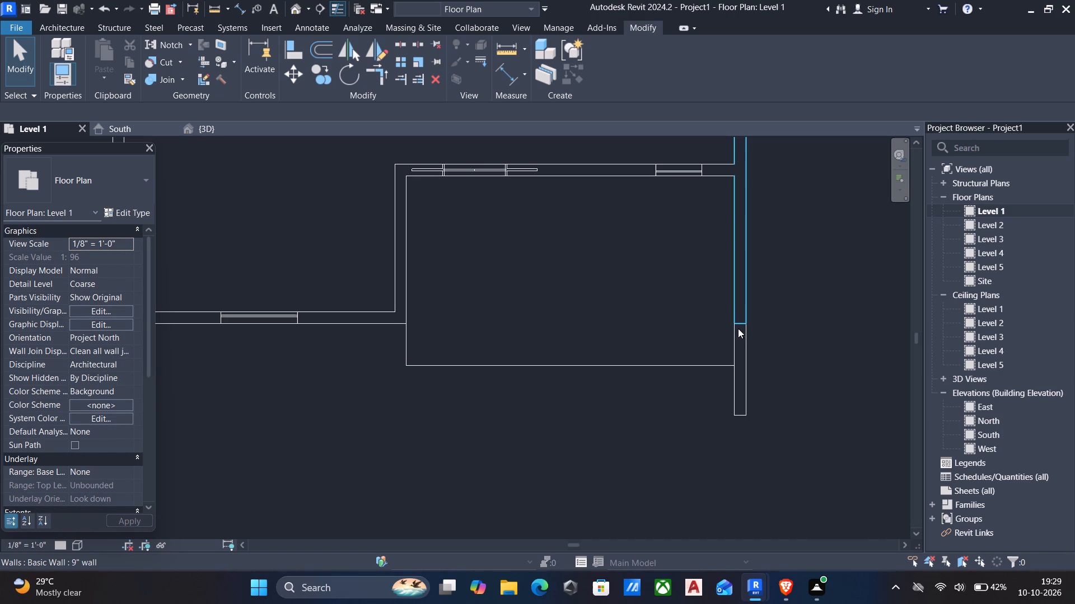
Edit the 6" floor's boundary so the strip under the east wall ends flush with the wall's south end, and finish it.
{"action": "left_click", "coordinate": [740, 405]}
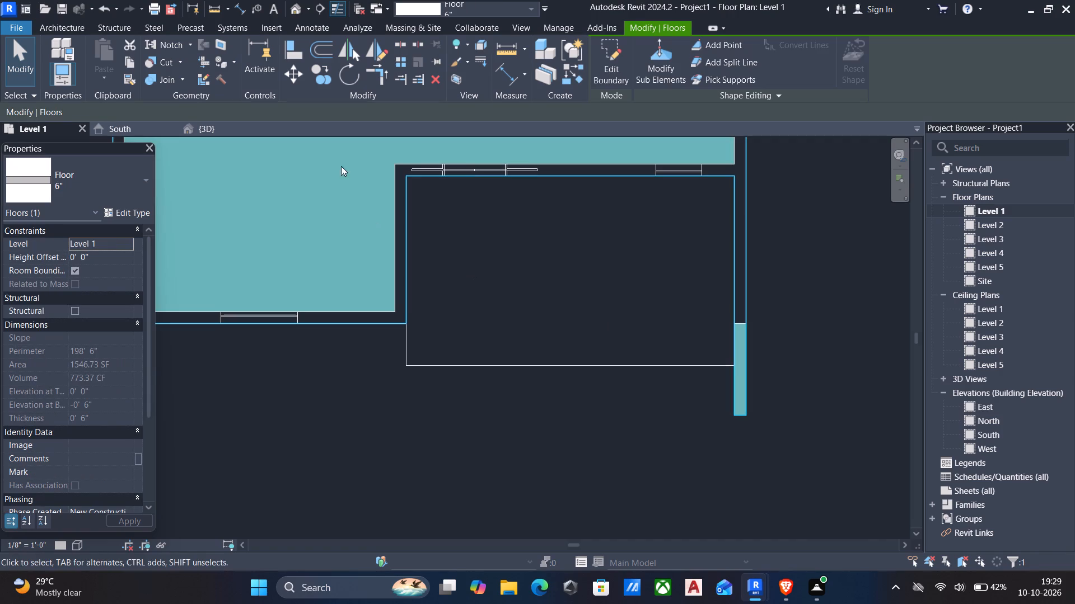
{"action": "left_click", "coordinate": [596, 53]}
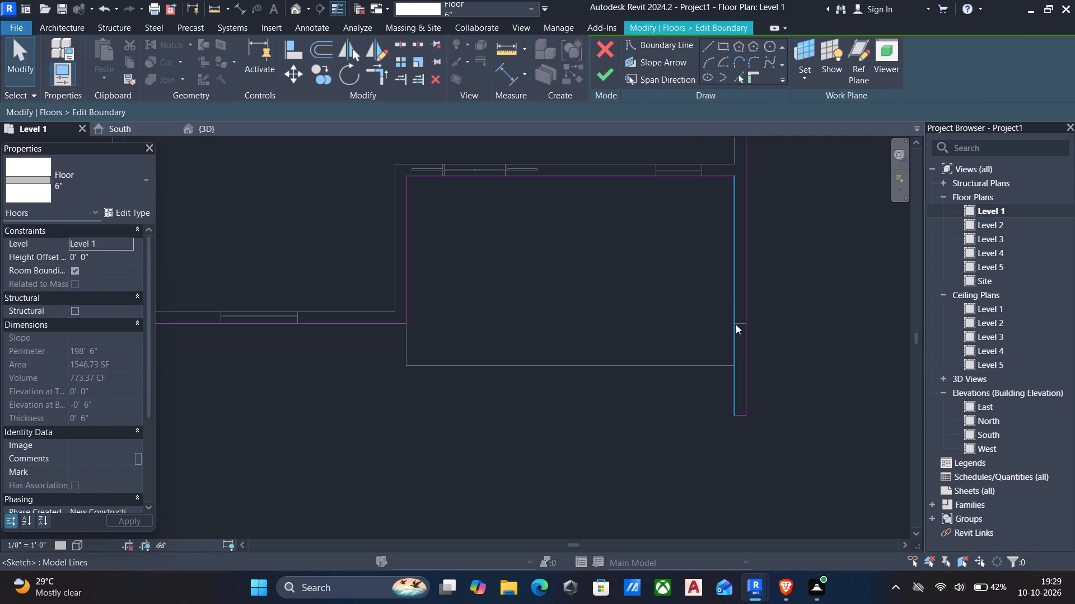
{"action": "type", "text": "al"}
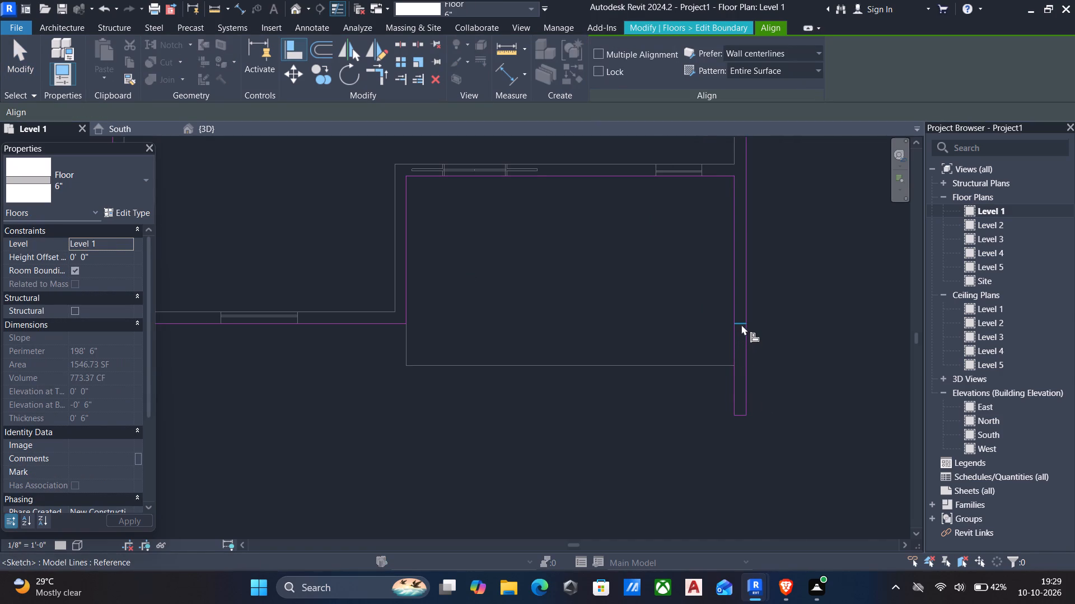
{"action": "left_click", "coordinate": [741, 324]}
{"action": "scroll", "coordinate": [740, 417], "scroll_direction": "up", "scroll_amount": 3}
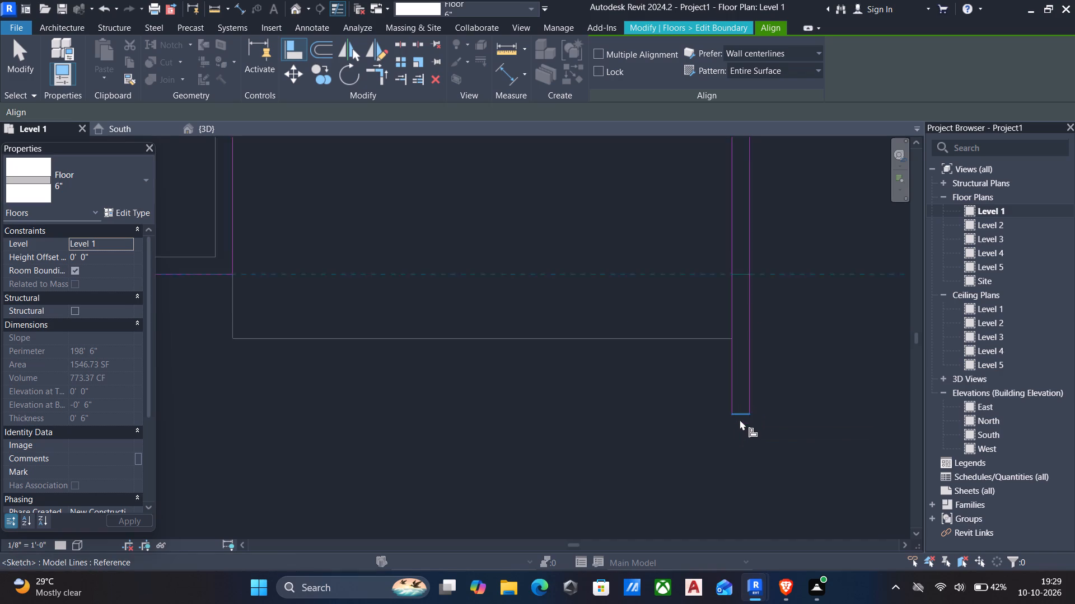
{"action": "scroll", "coordinate": [740, 419], "scroll_direction": "up", "scroll_amount": 2}
{"action": "left_click", "coordinate": [740, 419]}
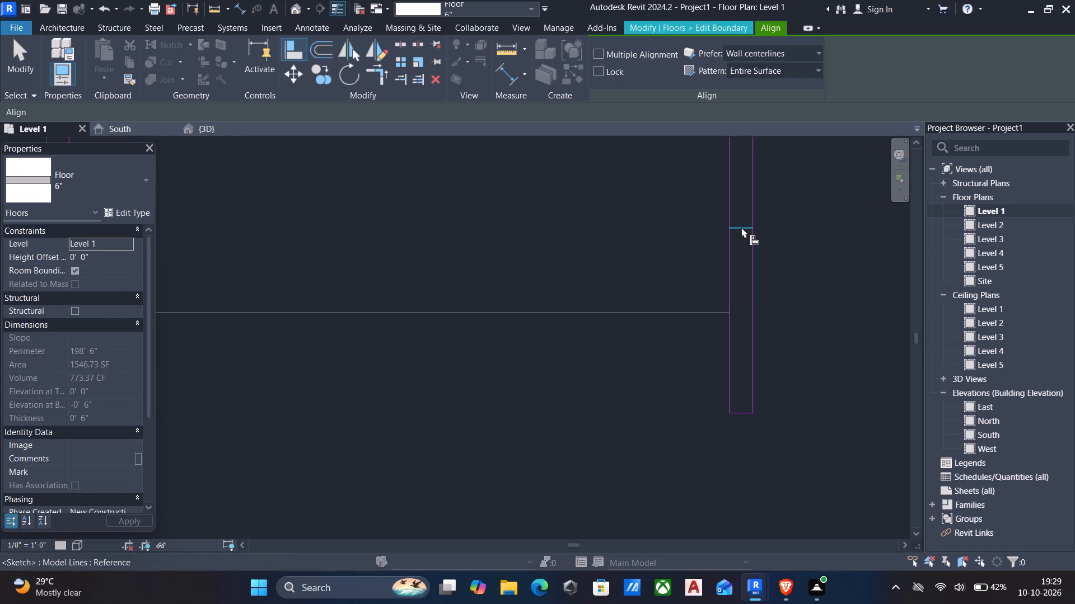
{"action": "left_click", "coordinate": [741, 227]}
{"action": "left_click", "coordinate": [745, 417]}
{"action": "key", "text": "Escape"}
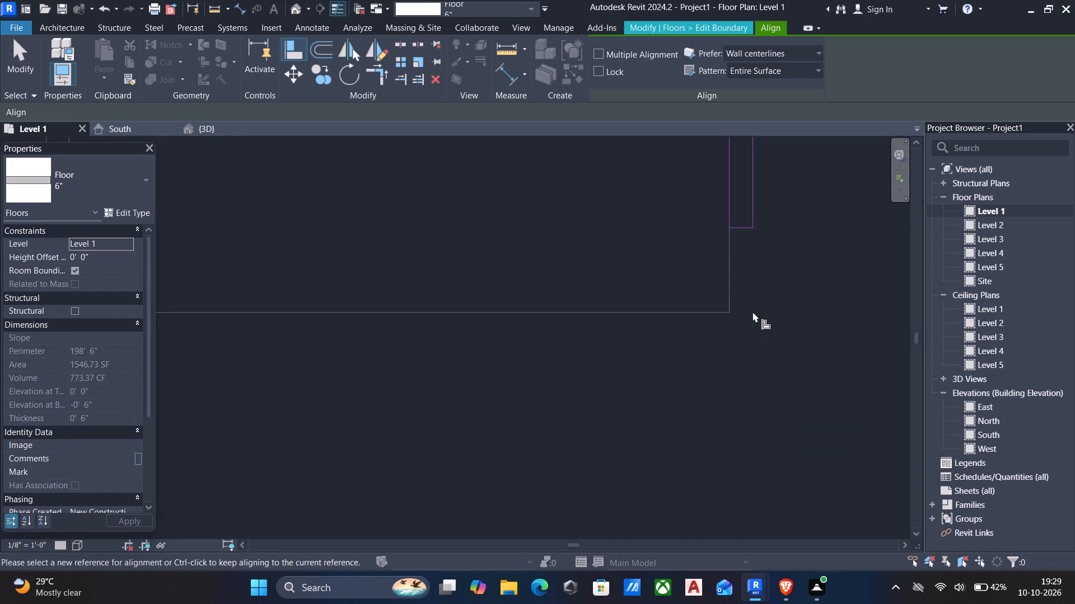
{"action": "left_click", "coordinate": [694, 23]}
{"action": "left_click", "coordinate": [607, 77]}
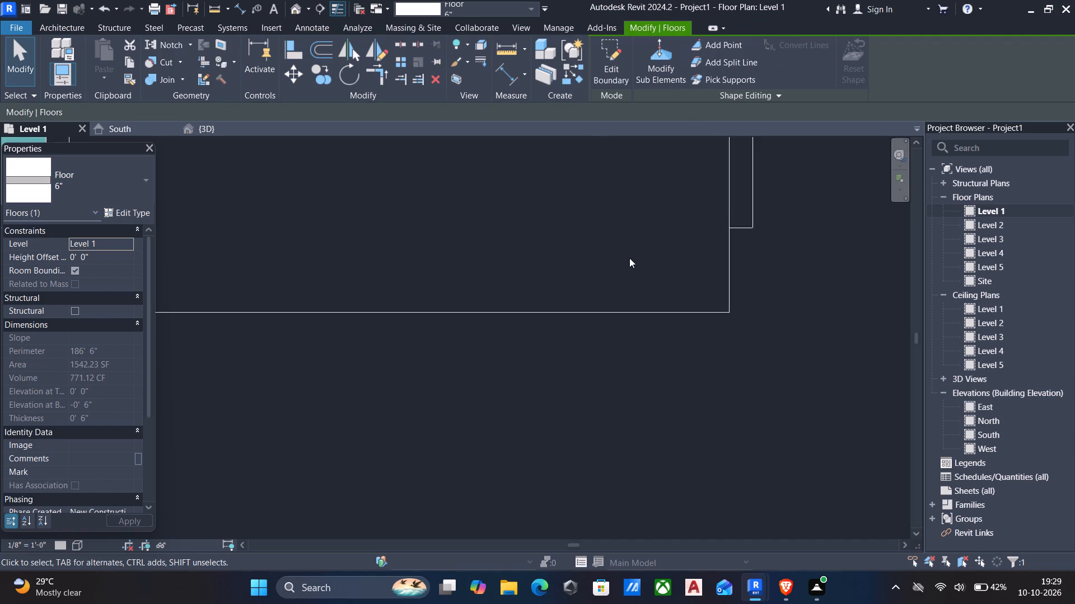
Examine the entrance base, floor edge and shortened east wall in 3D.
{"action": "scroll", "coordinate": [630, 261], "scroll_direction": "down", "scroll_amount": 6}
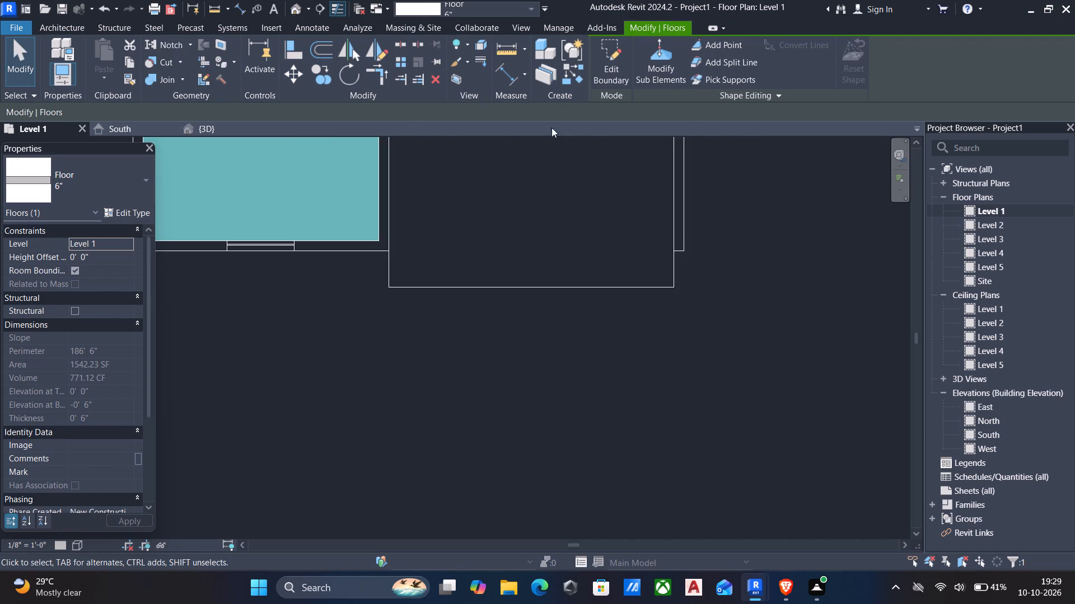
{"action": "left_click", "coordinate": [297, 10]}
{"action": "scroll", "coordinate": [708, 359], "scroll_direction": "up", "scroll_amount": 5}
{"action": "scroll", "coordinate": [708, 359], "scroll_direction": "down", "scroll_amount": 3}
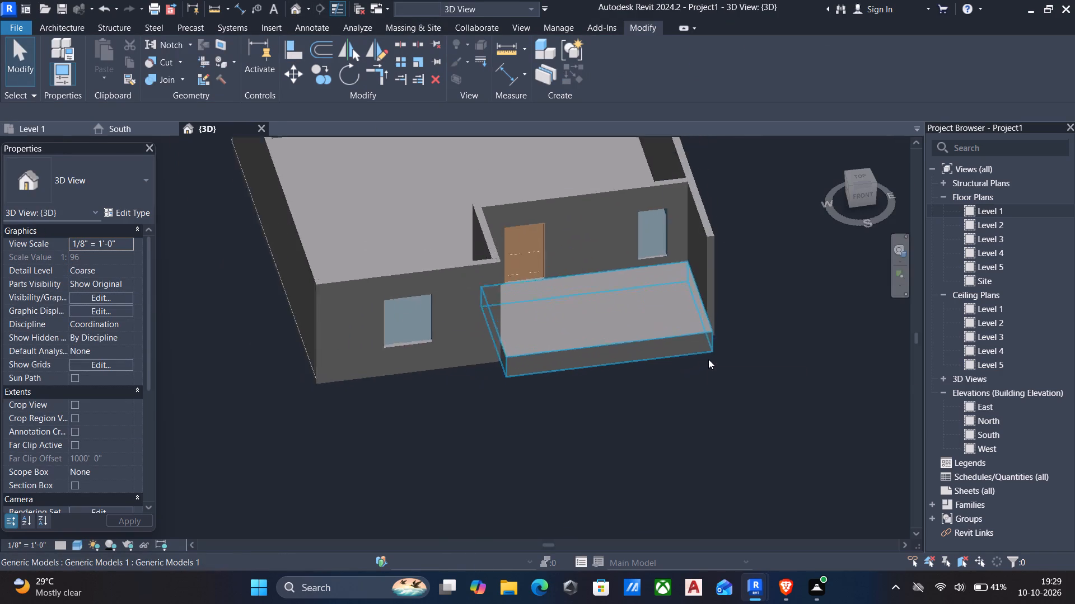
{"action": "scroll", "coordinate": [708, 359], "scroll_direction": "down", "scroll_amount": 3}
{"action": "middle_click_drag", "start_coordinate": [709, 358], "coordinate": [616, 317], "text": "shift"}
{"action": "scroll", "coordinate": [614, 324], "scroll_direction": "up", "scroll_amount": 6}
{"action": "scroll", "coordinate": [607, 345], "scroll_direction": "down", "scroll_amount": 6}
{"action": "middle_click_drag", "start_coordinate": [606, 350], "coordinate": [629, 345]}
{"action": "scroll", "coordinate": [642, 281], "scroll_direction": "up", "scroll_amount": 1}
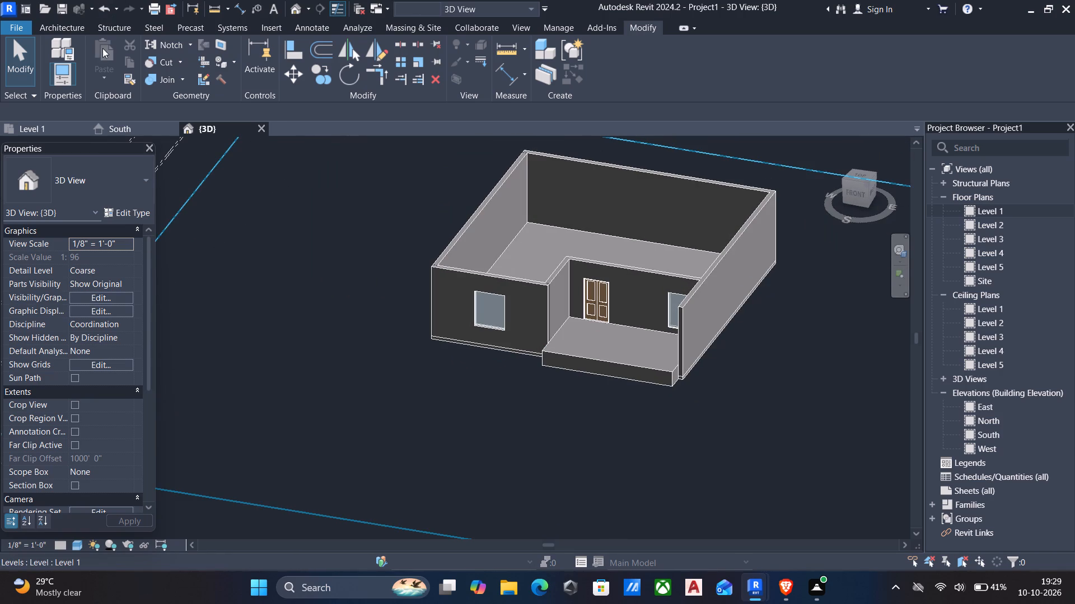
In the Level 1 plan, create a 3' 0" wide ramp about 6' 9 1/2" long running up to the entrance base's front edge at its west corner.
{"action": "left_click", "coordinate": [66, 27]}
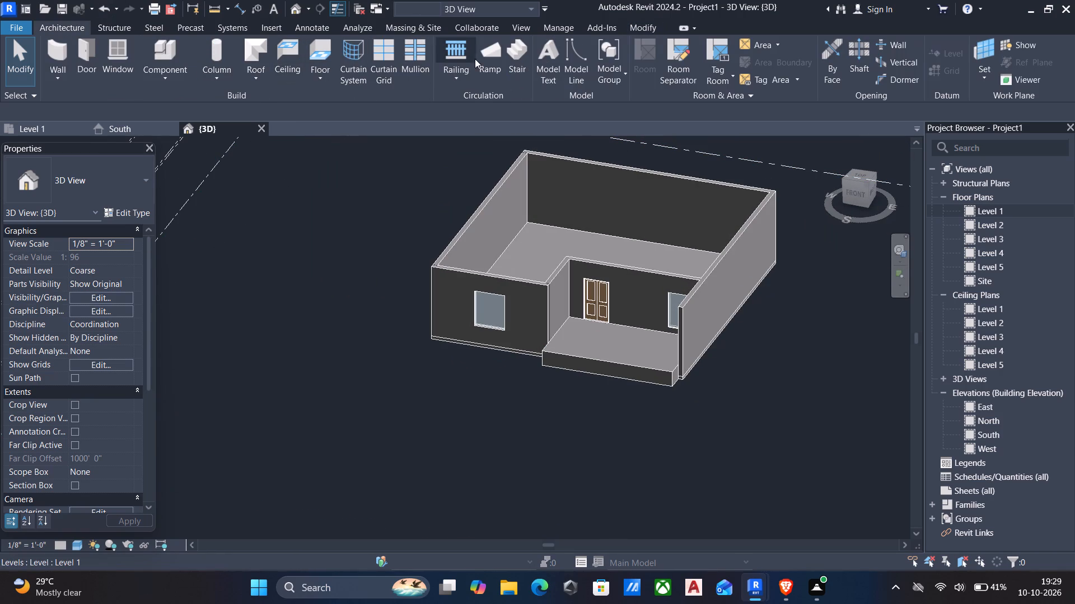
{"action": "left_click", "coordinate": [485, 51]}
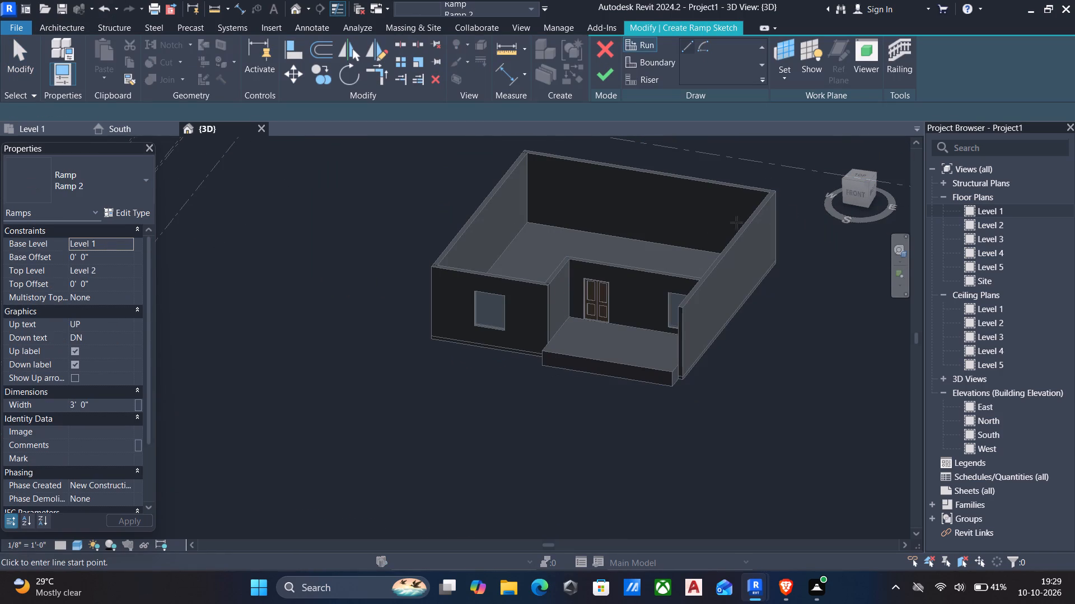
{"action": "double_click", "coordinate": [997, 208]}
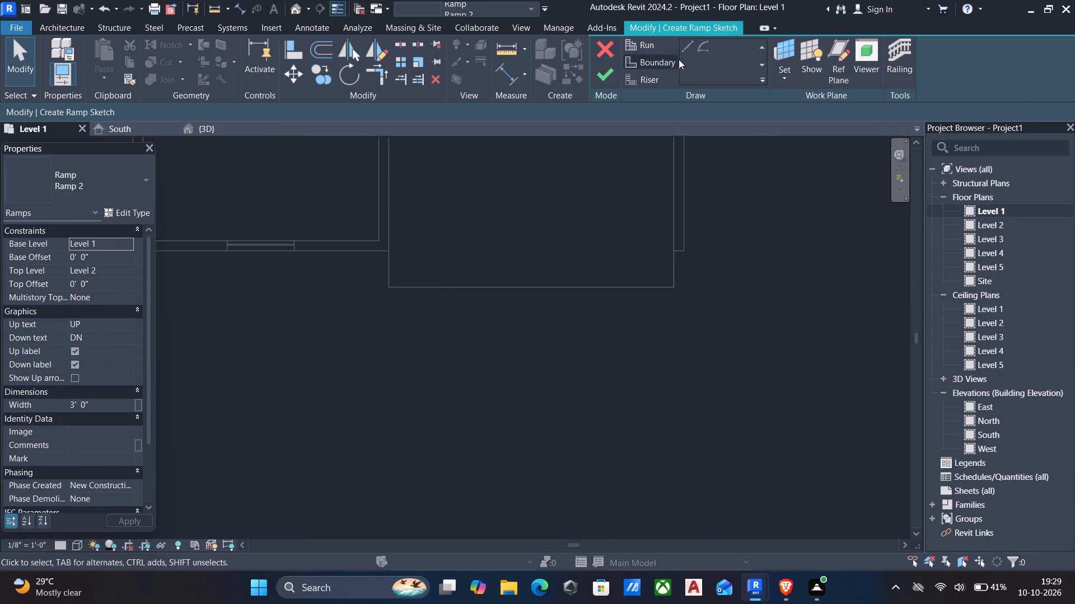
{"action": "left_click", "coordinate": [648, 44]}
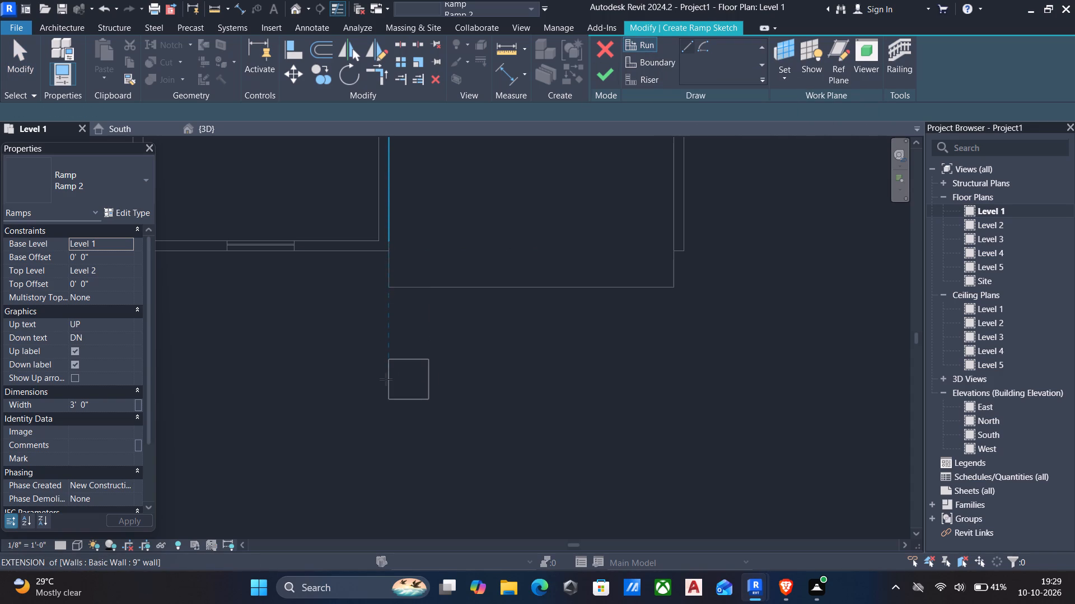
{"action": "left_click", "coordinate": [389, 378]}
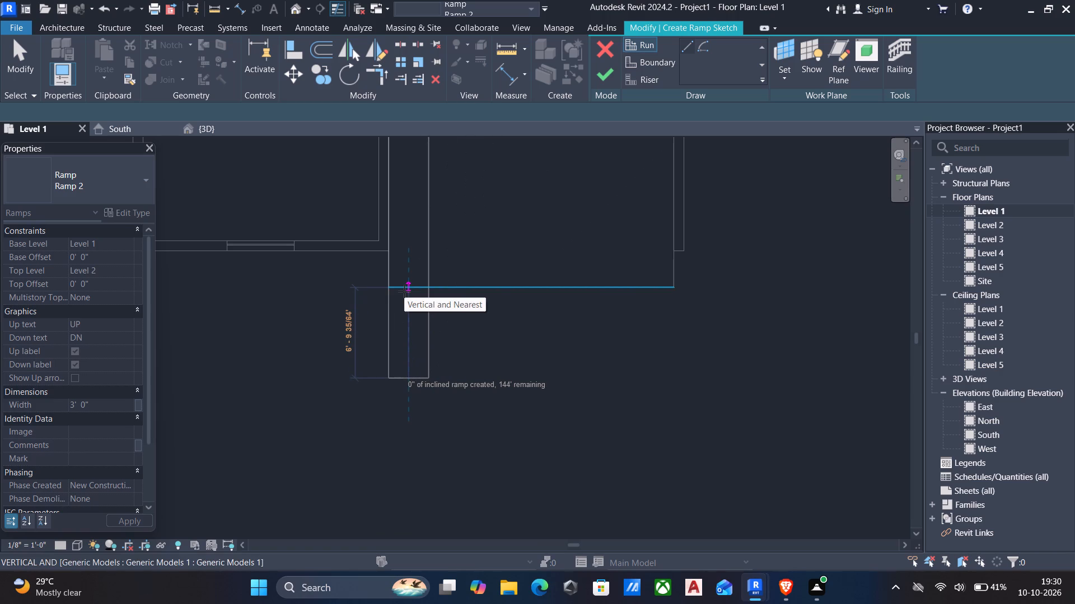
{"action": "left_click", "coordinate": [404, 291]}
{"action": "key", "text": "Escape"}
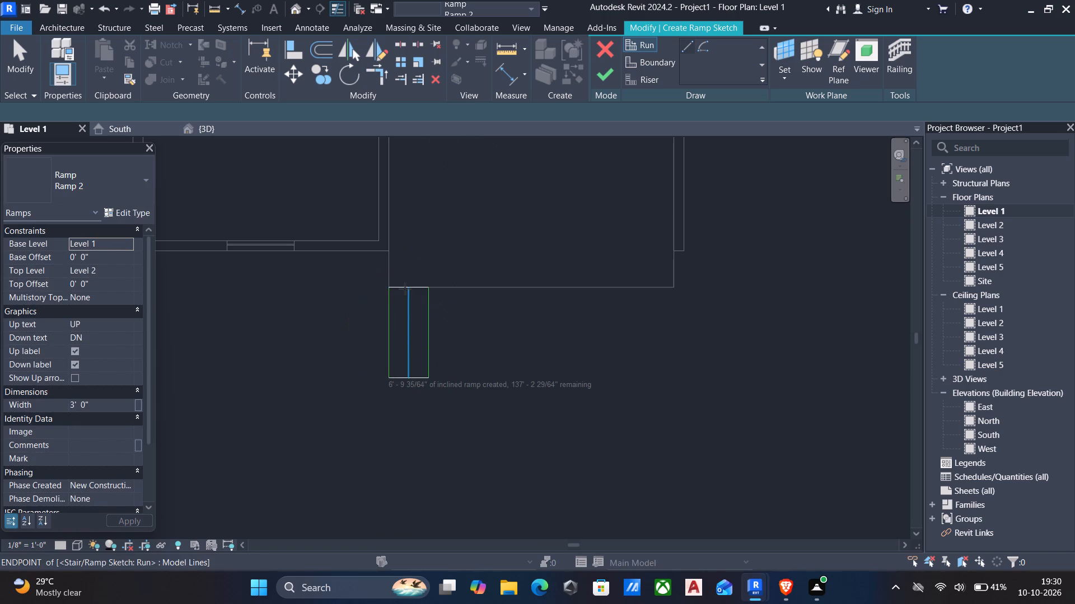
{"action": "key", "text": "Escape"}
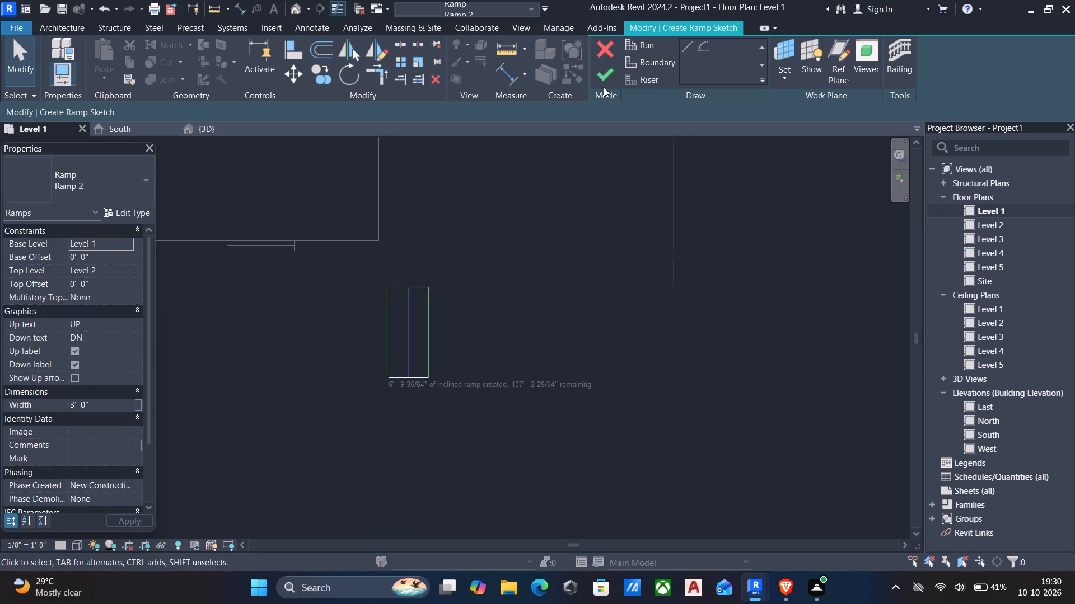
{"action": "left_click", "coordinate": [607, 74]}
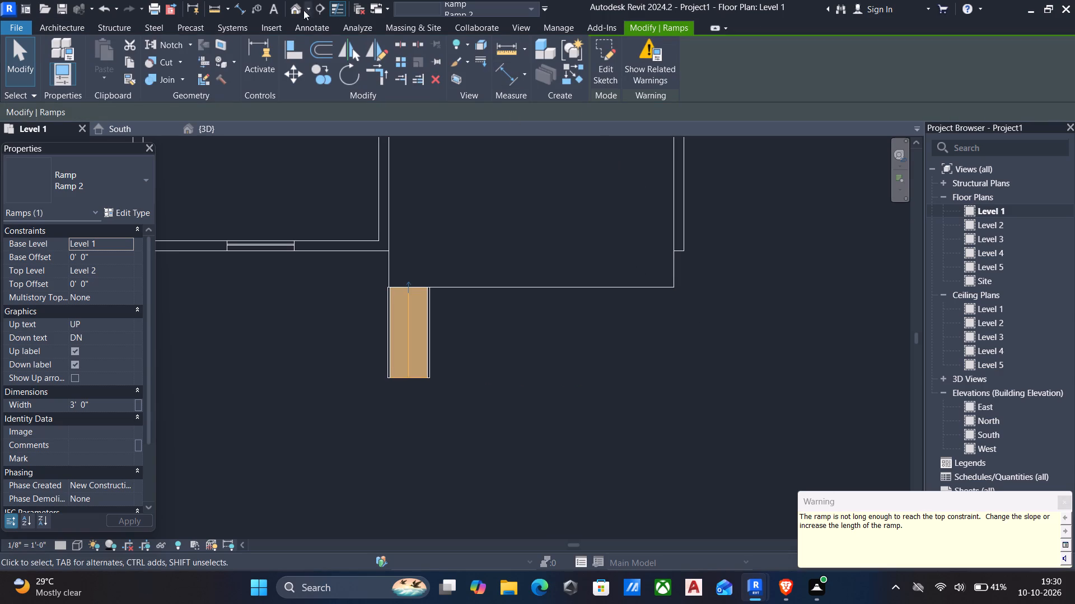
In 3D, delete the railings on both sides of the entrance ramp.
{"action": "left_click", "coordinate": [293, 7]}
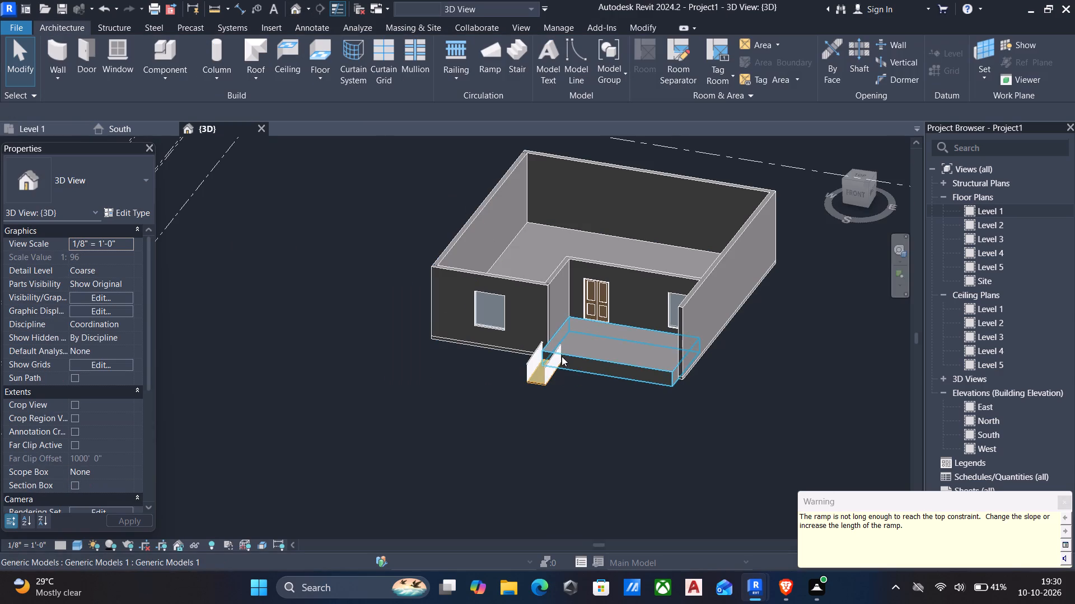
{"action": "key", "text": "Escape"}
{"action": "scroll", "coordinate": [544, 369], "scroll_direction": "up", "scroll_amount": 5}
{"action": "left_click", "coordinate": [549, 365]}
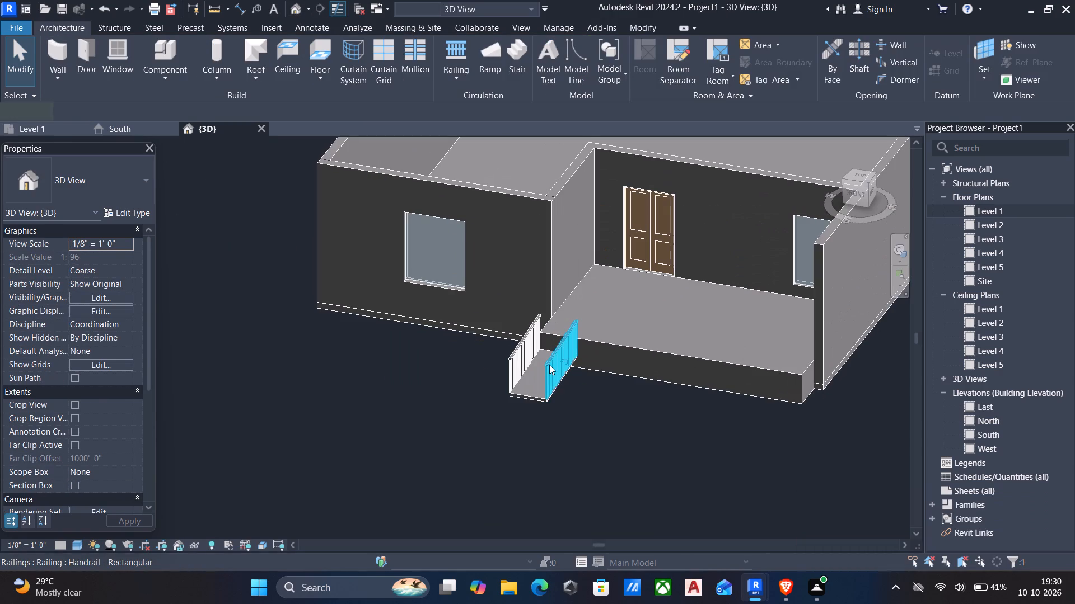
{"action": "key", "text": "Delete"}
{"action": "left_click", "coordinate": [515, 346]}
{"action": "key", "text": "Delete"}
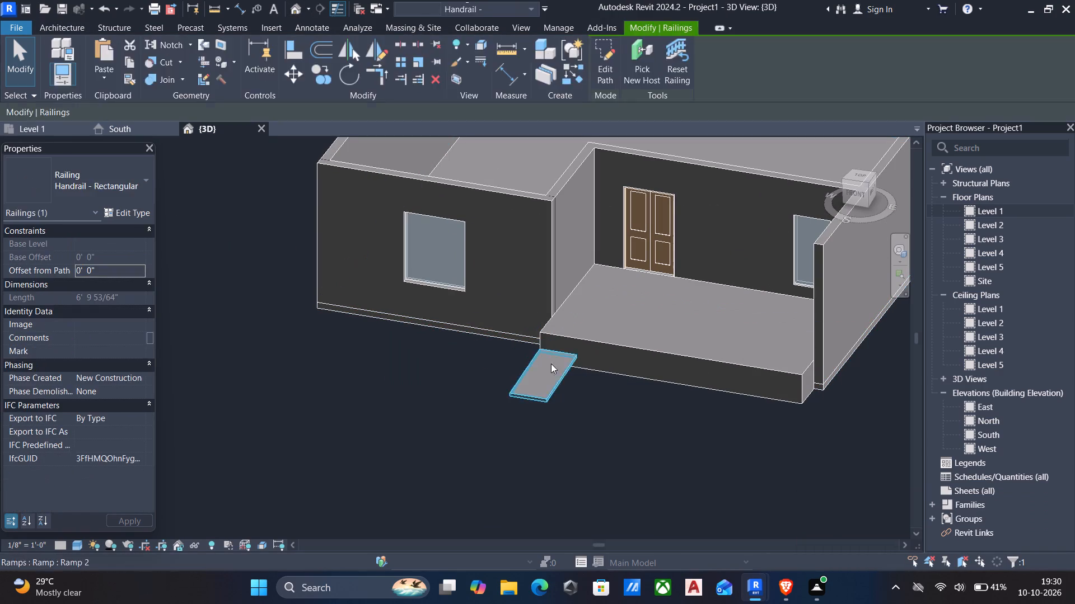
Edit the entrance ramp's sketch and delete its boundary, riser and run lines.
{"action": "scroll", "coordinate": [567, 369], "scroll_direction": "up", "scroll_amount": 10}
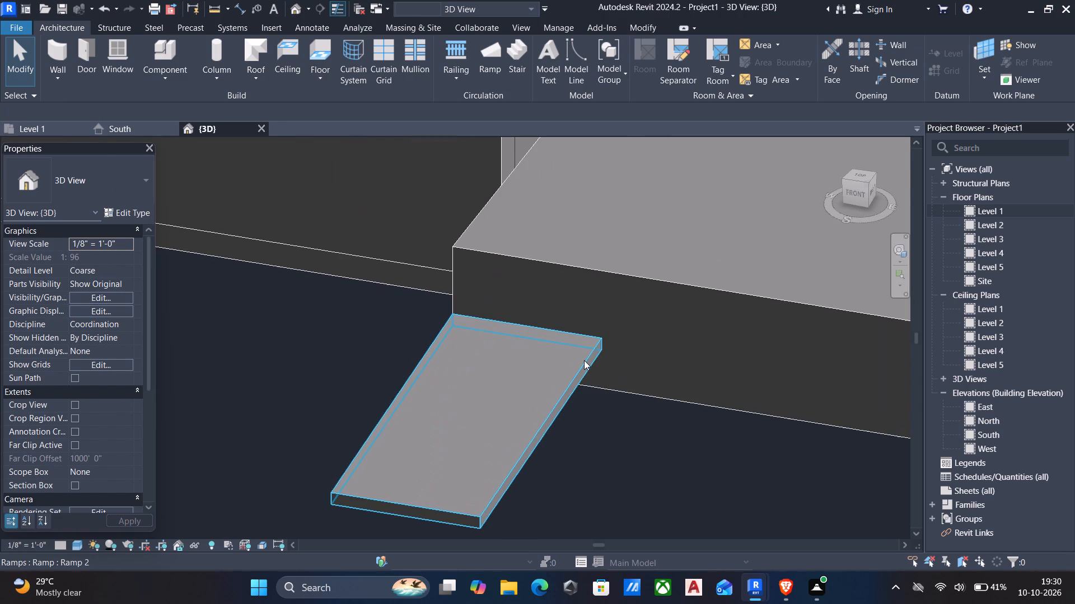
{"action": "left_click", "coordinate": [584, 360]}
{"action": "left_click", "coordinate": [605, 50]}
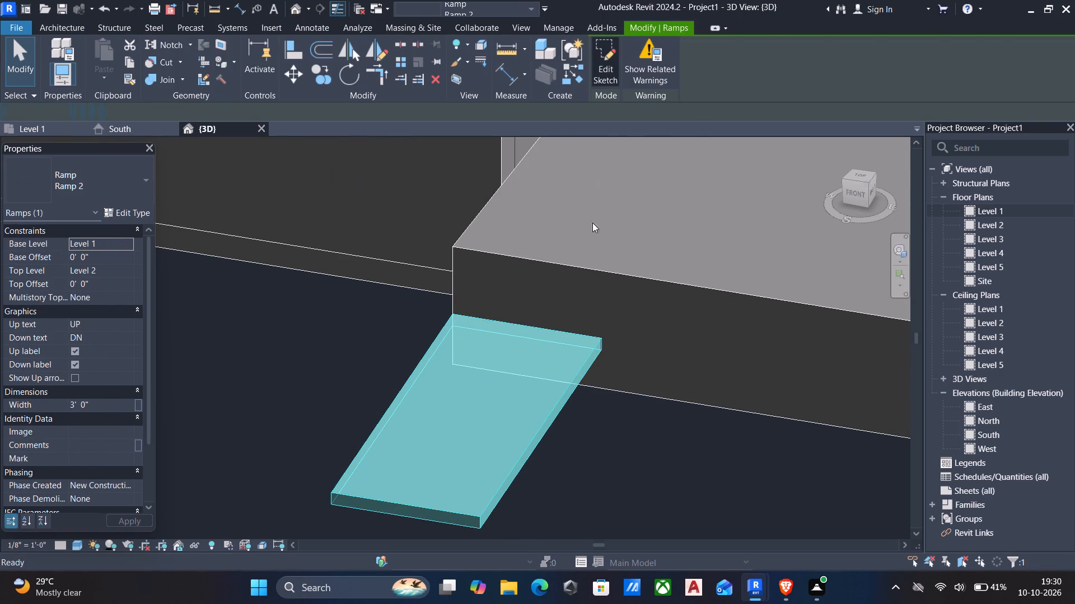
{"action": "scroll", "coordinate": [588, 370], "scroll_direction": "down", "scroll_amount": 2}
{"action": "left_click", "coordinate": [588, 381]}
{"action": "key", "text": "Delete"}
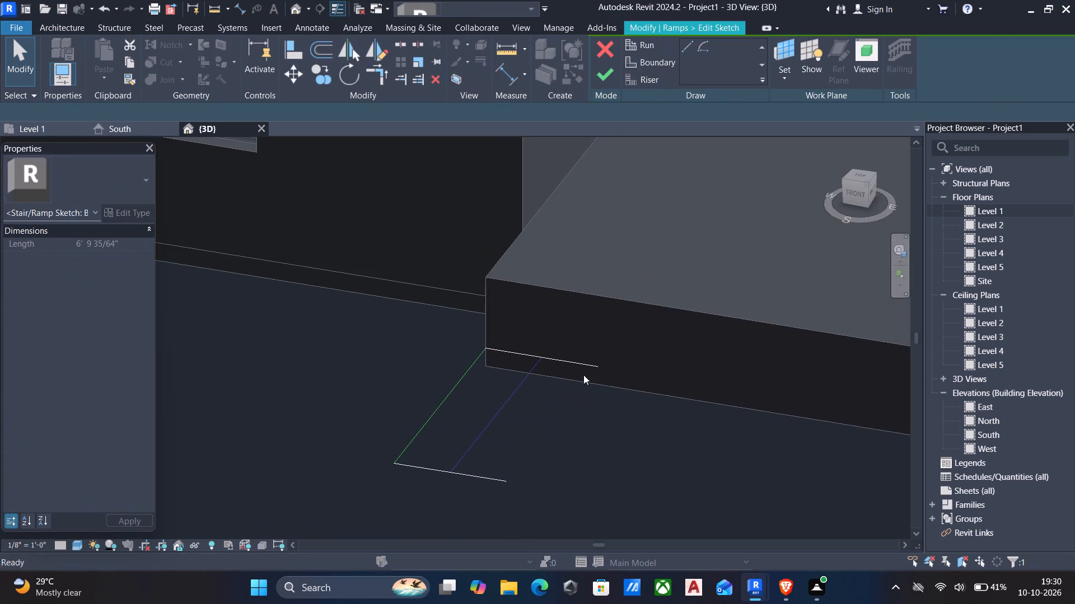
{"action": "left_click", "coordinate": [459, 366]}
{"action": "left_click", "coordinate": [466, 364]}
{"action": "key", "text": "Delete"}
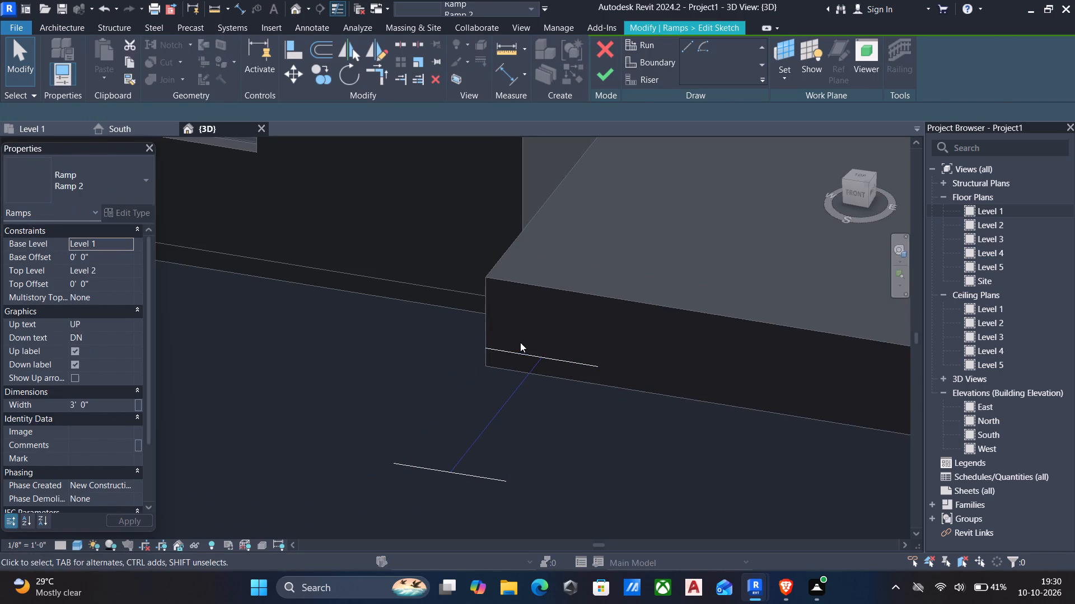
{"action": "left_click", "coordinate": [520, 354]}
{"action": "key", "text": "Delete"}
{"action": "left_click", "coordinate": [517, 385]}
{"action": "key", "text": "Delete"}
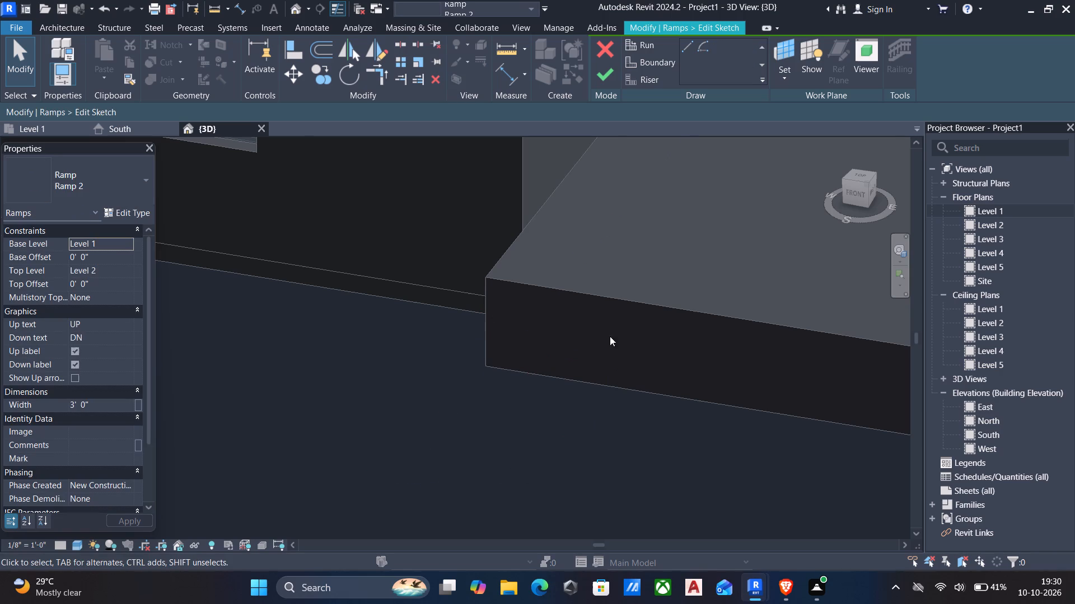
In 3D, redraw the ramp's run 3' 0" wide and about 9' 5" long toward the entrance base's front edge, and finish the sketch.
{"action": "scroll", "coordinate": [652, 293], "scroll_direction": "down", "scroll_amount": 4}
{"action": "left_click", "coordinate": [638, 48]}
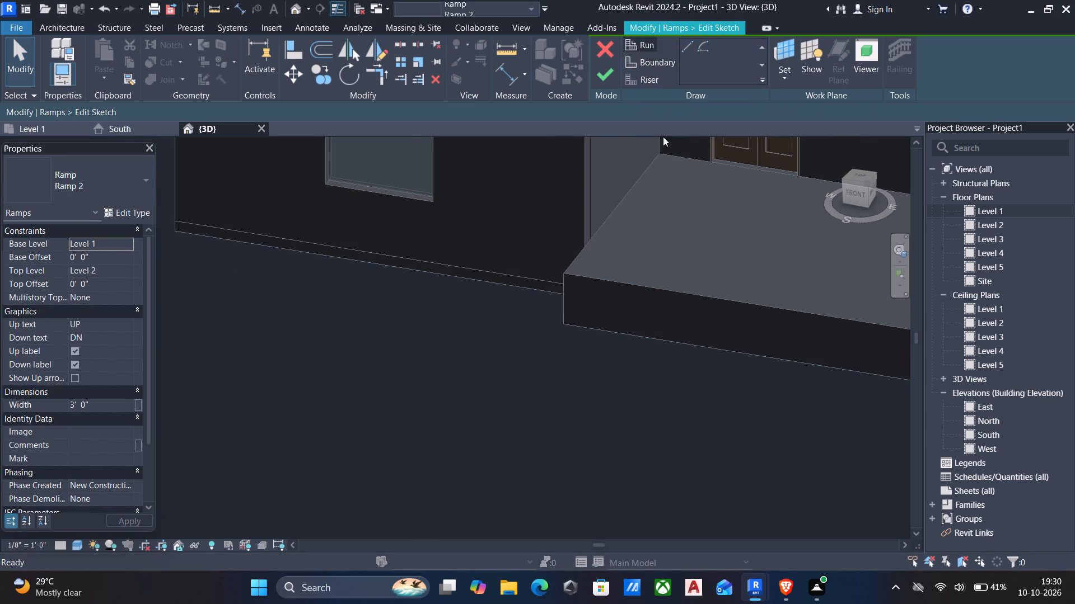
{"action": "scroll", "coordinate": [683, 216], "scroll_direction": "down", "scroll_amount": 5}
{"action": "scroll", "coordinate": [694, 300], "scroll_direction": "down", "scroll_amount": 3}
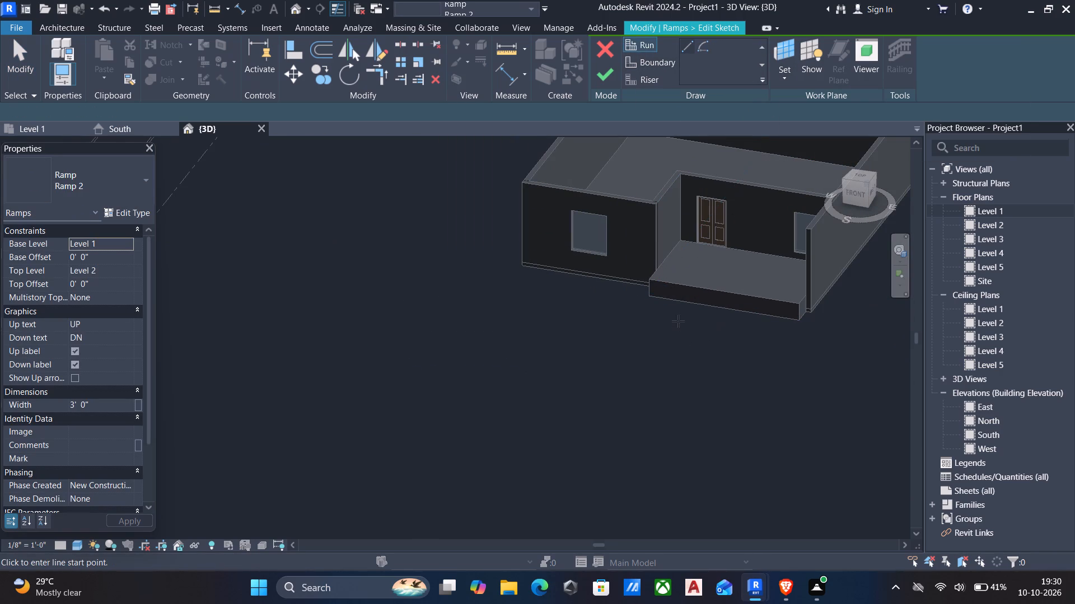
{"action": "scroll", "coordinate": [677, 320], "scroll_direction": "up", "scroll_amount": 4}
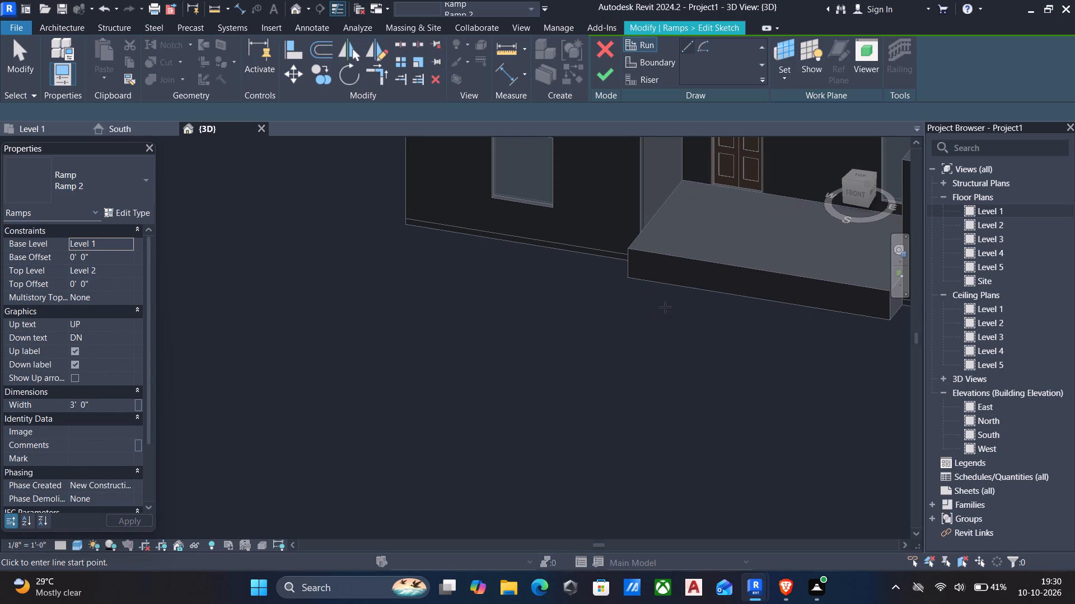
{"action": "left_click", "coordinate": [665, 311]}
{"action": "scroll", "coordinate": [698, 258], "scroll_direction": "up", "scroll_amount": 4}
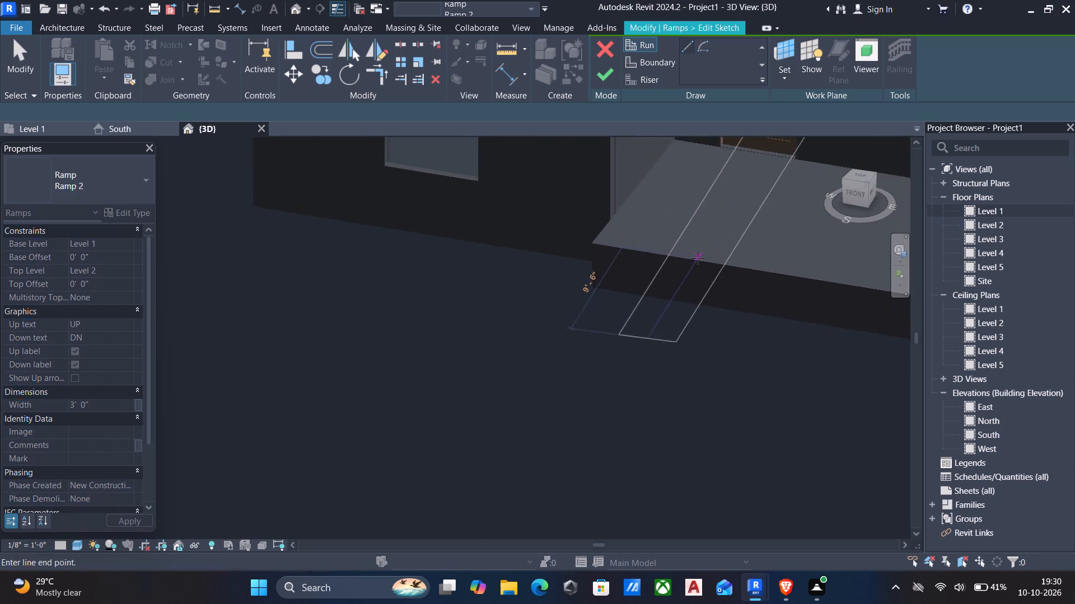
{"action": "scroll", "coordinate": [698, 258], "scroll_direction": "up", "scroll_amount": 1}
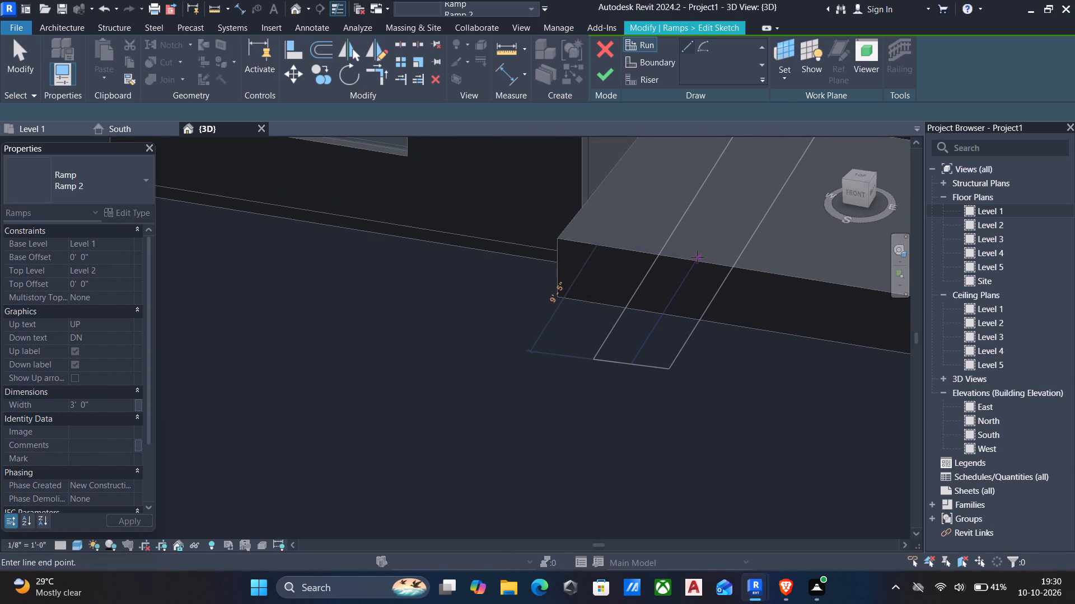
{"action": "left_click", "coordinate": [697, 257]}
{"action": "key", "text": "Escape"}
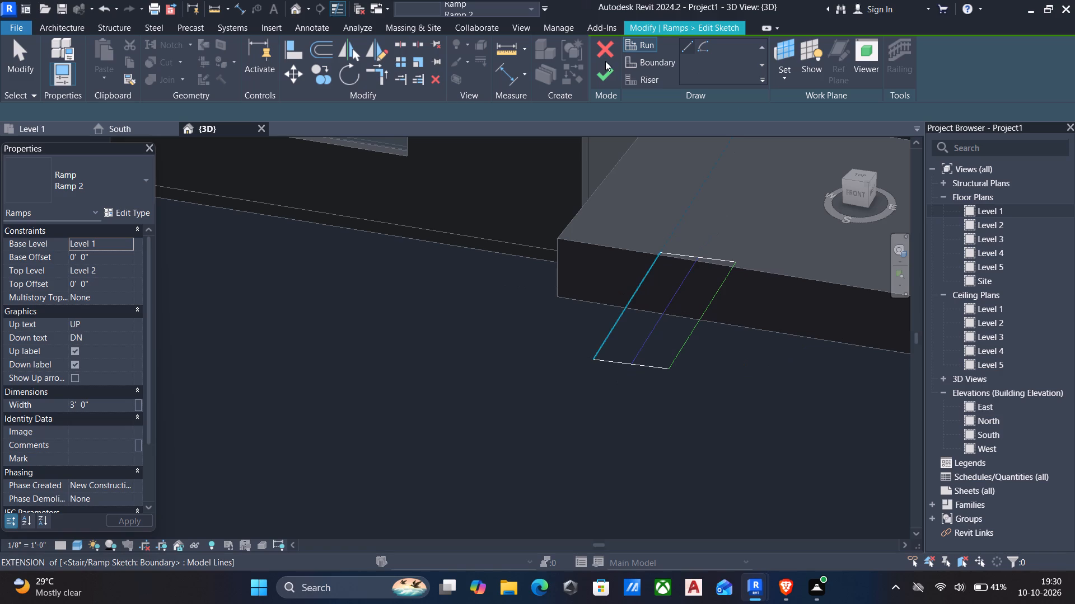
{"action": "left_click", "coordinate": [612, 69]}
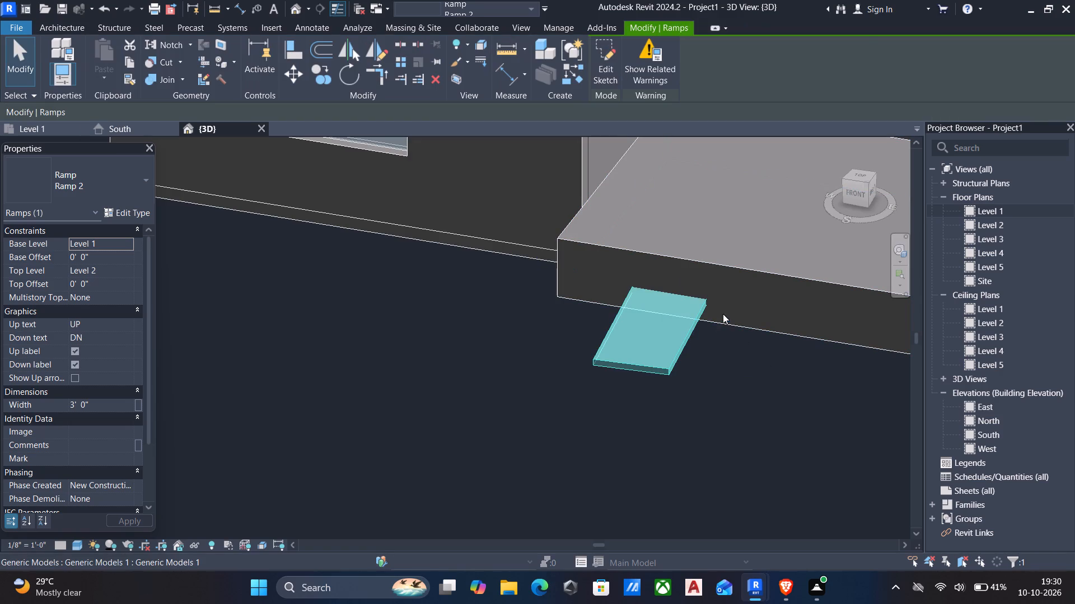
Delete the entrance ramp in the 3D view.
{"action": "key", "text": "Escape"}
{"action": "left_click", "coordinate": [685, 330]}
{"action": "key", "text": "Delete"}
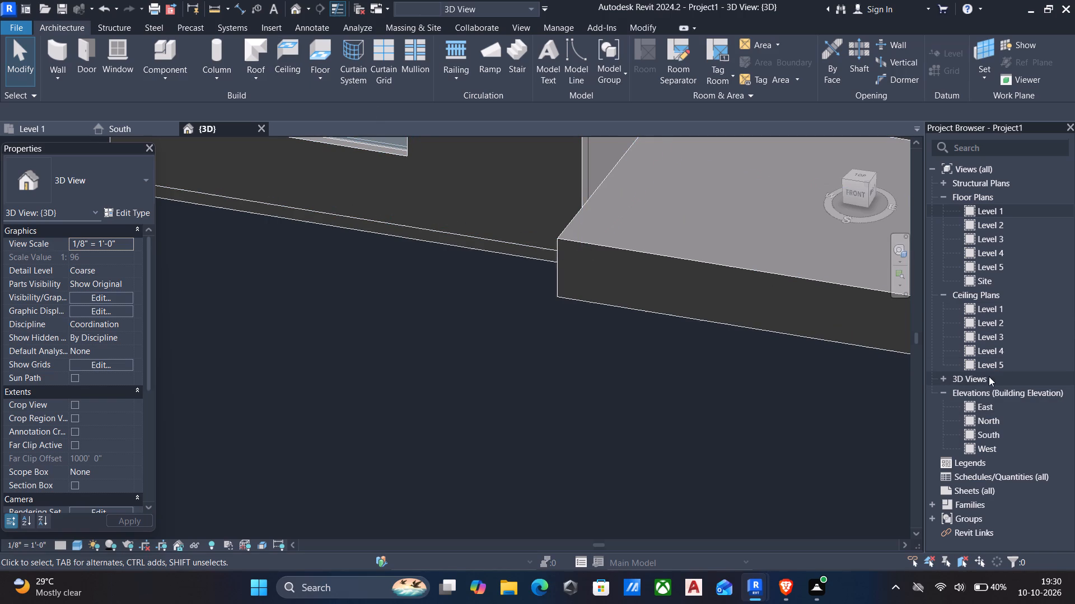
Start a new ramp sketch from the South elevation and try to draw its run in that elevation.
{"action": "double_click", "coordinate": [988, 420]}
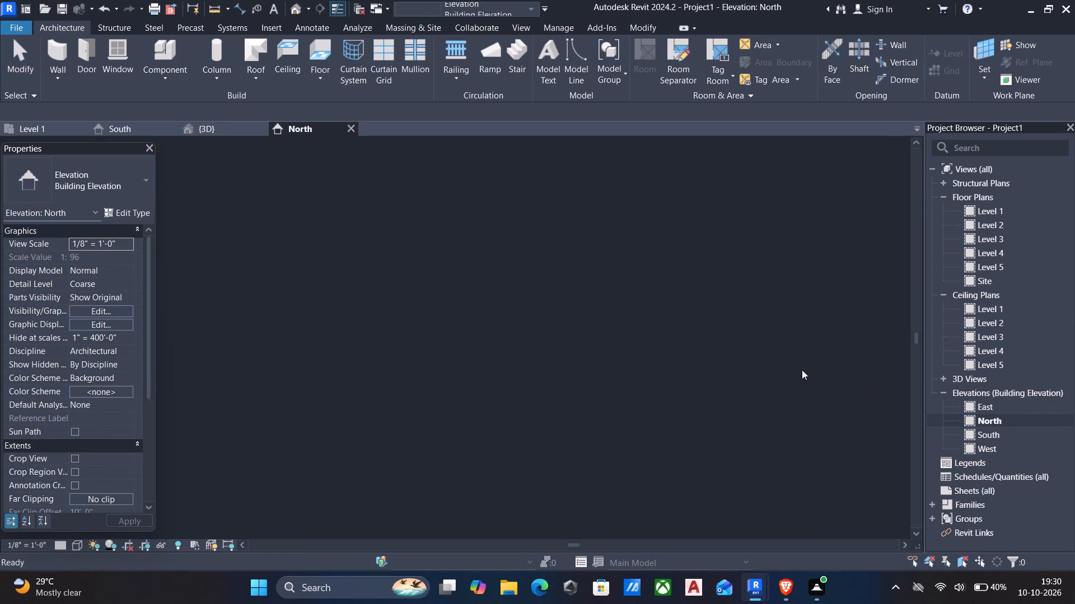
{"action": "double_click", "coordinate": [997, 434]}
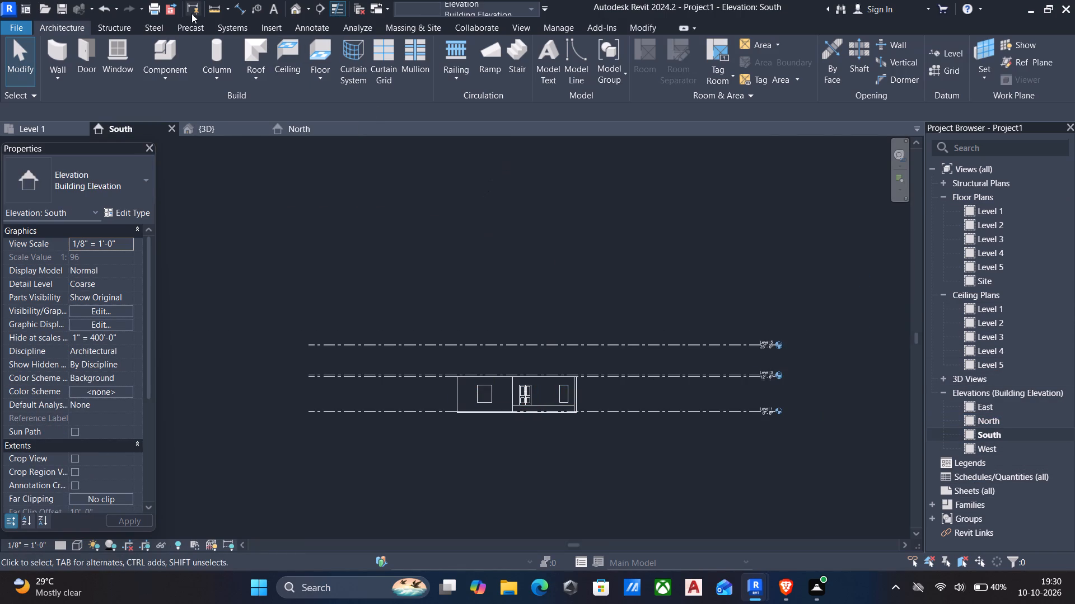
{"action": "left_click", "coordinate": [487, 56]}
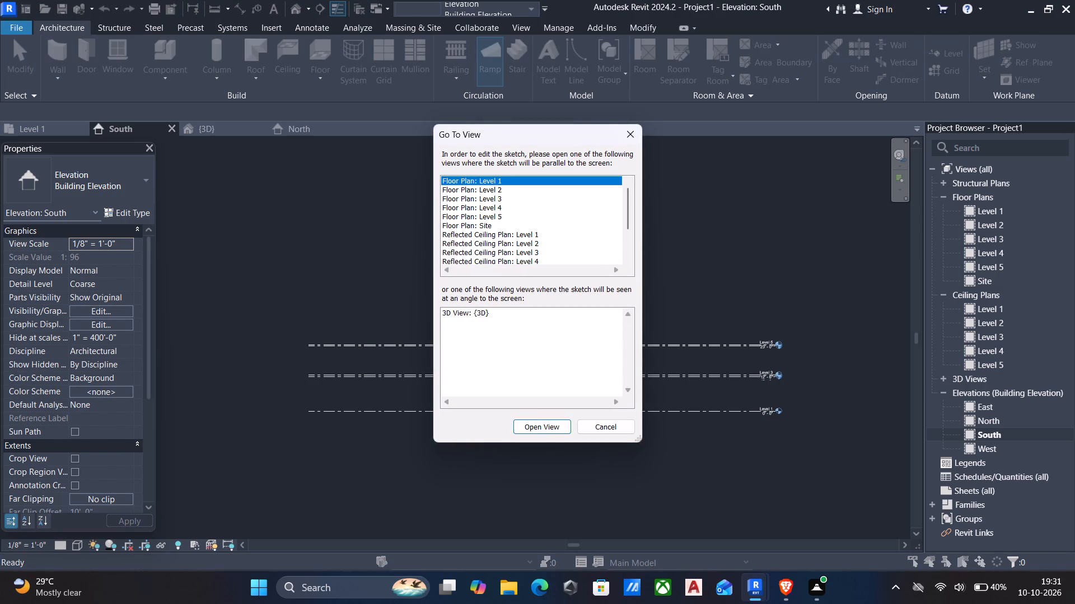
{"action": "left_click", "coordinate": [541, 426]}
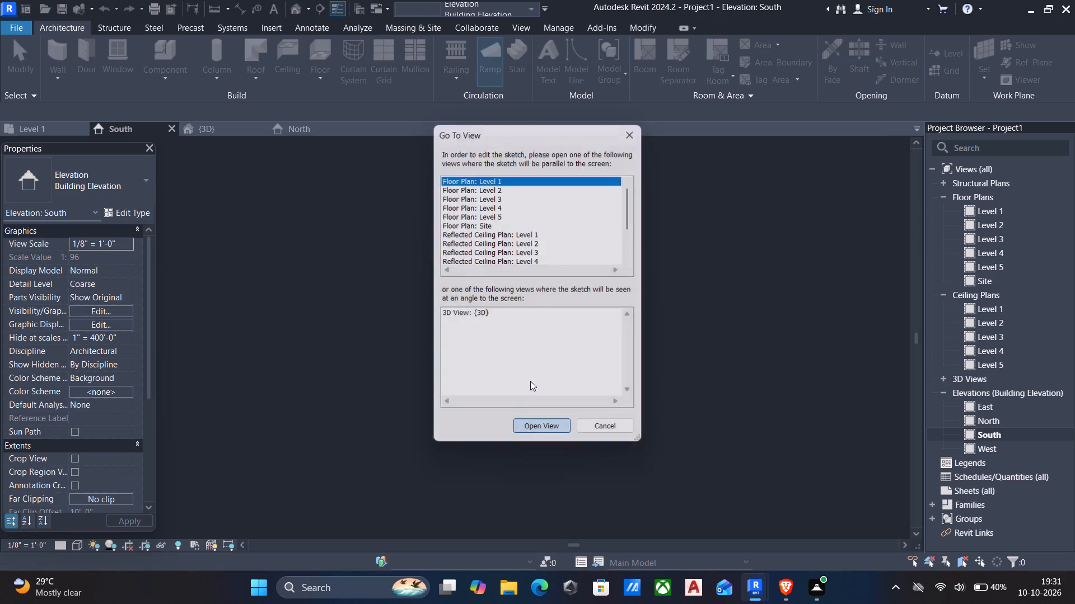
{"action": "left_click", "coordinate": [990, 428]}
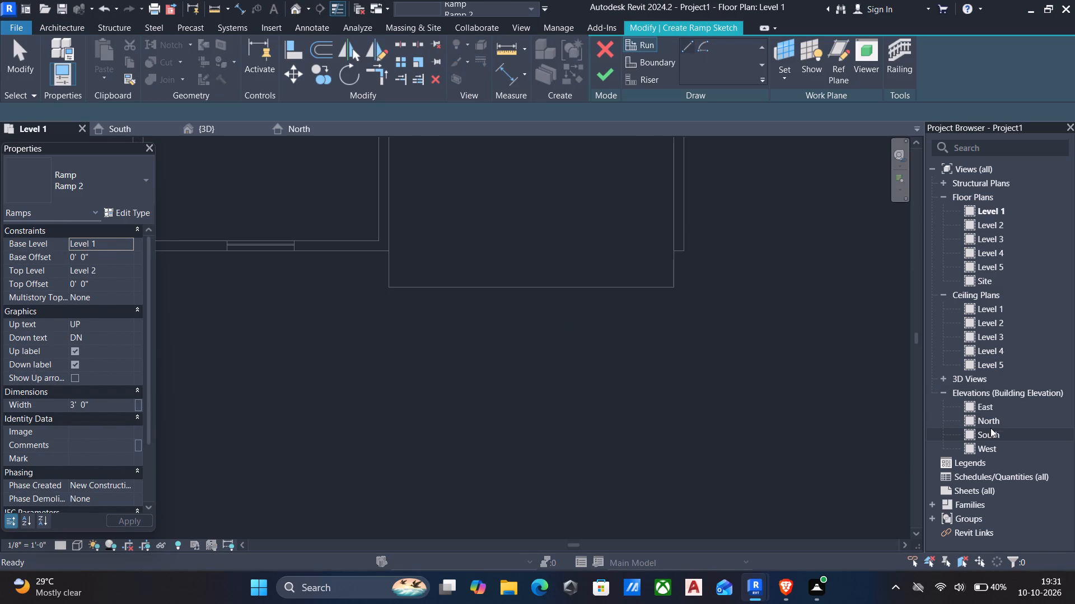
{"action": "double_click", "coordinate": [990, 433]}
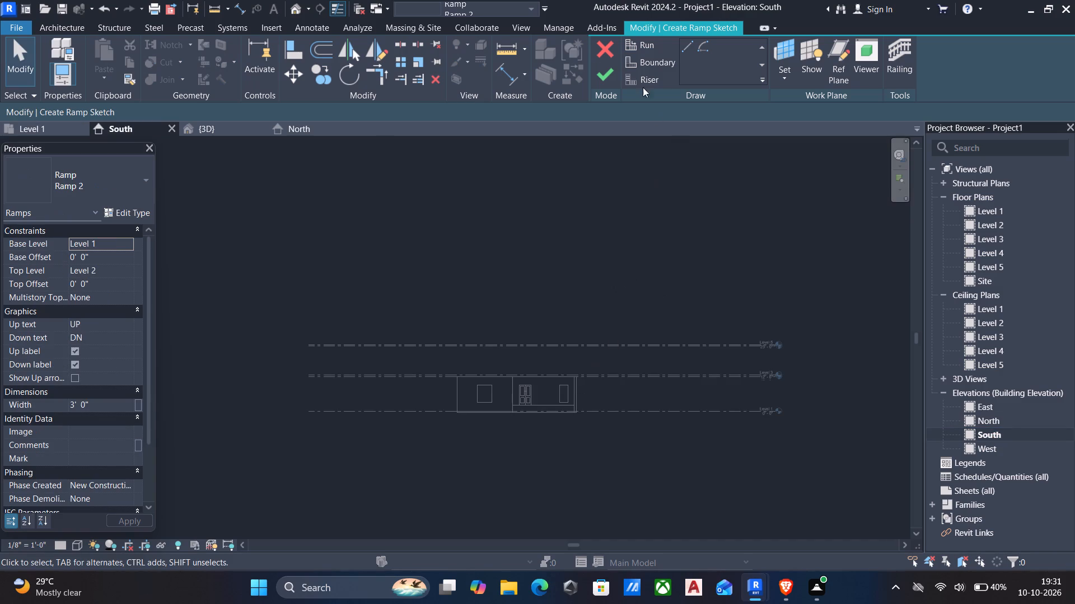
{"action": "left_click", "coordinate": [635, 45]}
{"action": "scroll", "coordinate": [530, 436], "scroll_direction": "up", "scroll_amount": 5}
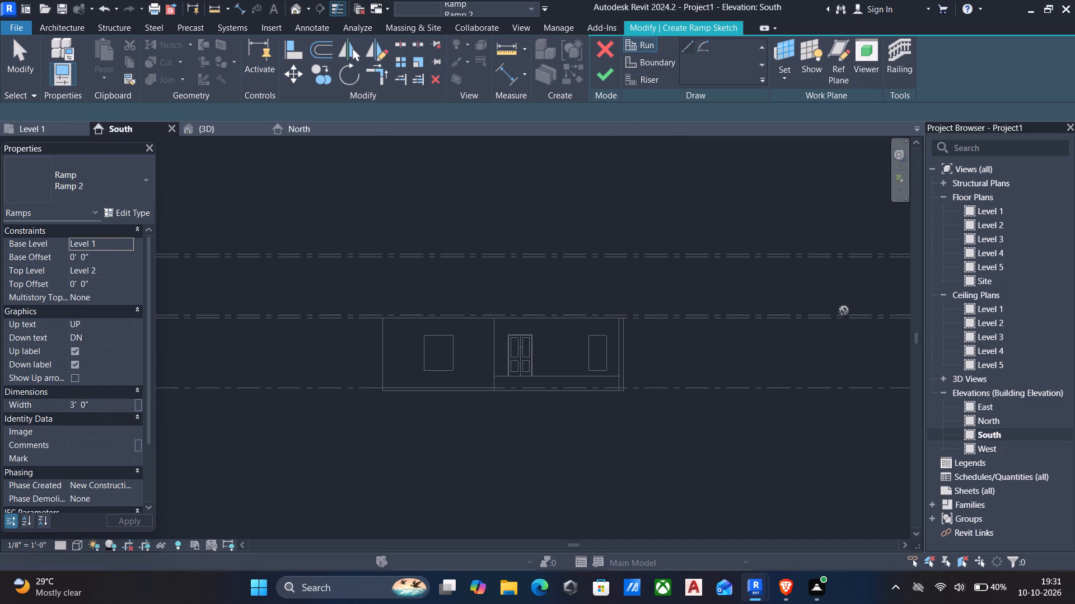
{"action": "left_click", "coordinate": [684, 50]}
{"action": "scroll", "coordinate": [755, 234], "scroll_direction": "down", "scroll_amount": 3}
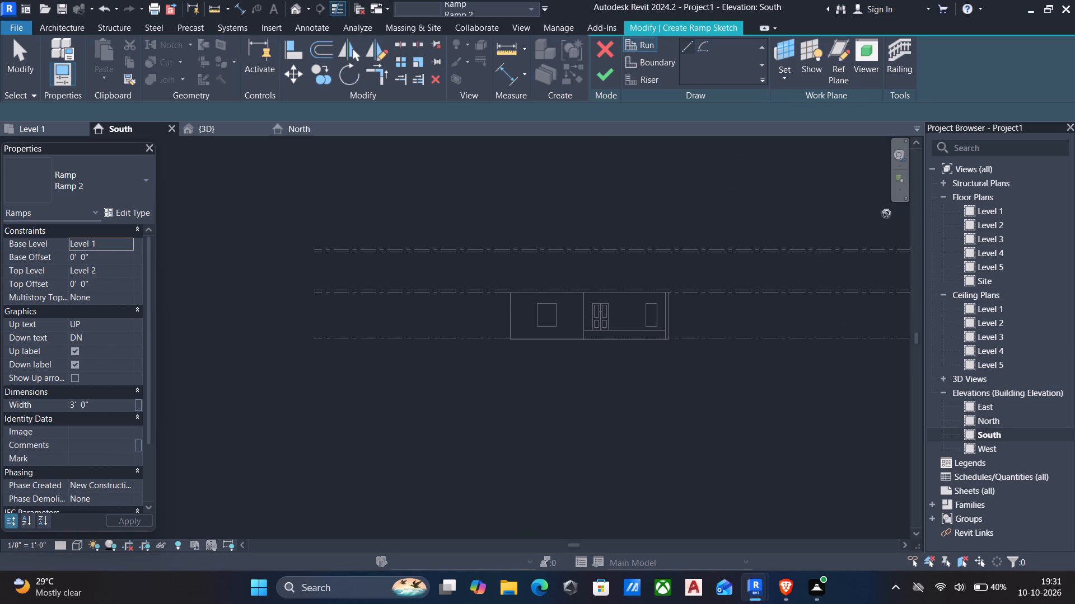
In the Level 1 plan, sketch a 3' 0" wide ramp run about 5' 11" long up to the middle of the entrance base's front edge, and finish it.
{"action": "double_click", "coordinate": [995, 209]}
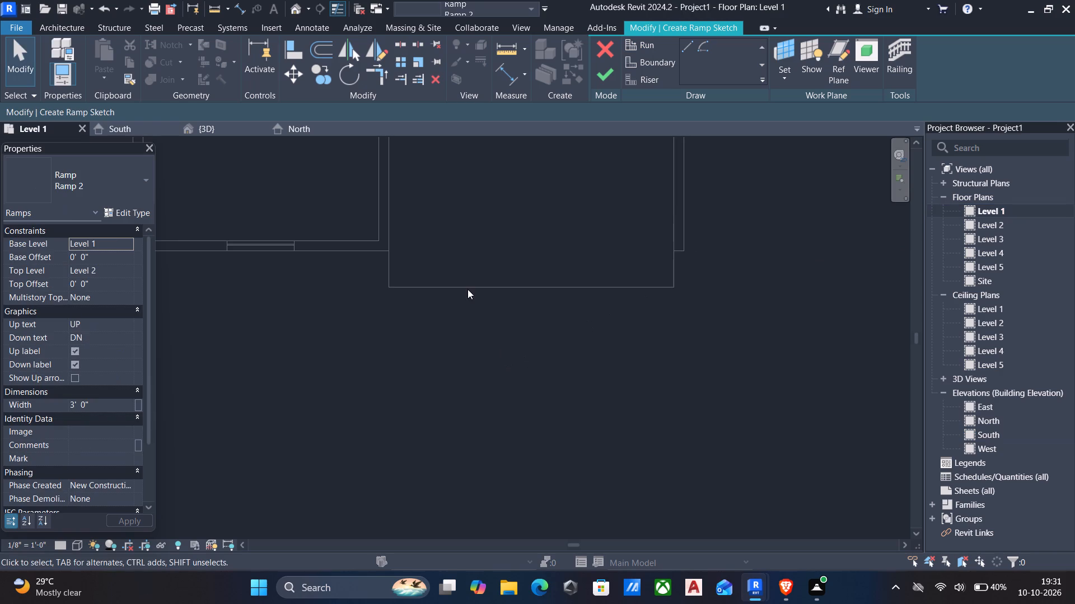
{"action": "scroll", "coordinate": [468, 289], "scroll_direction": "down", "scroll_amount": 5}
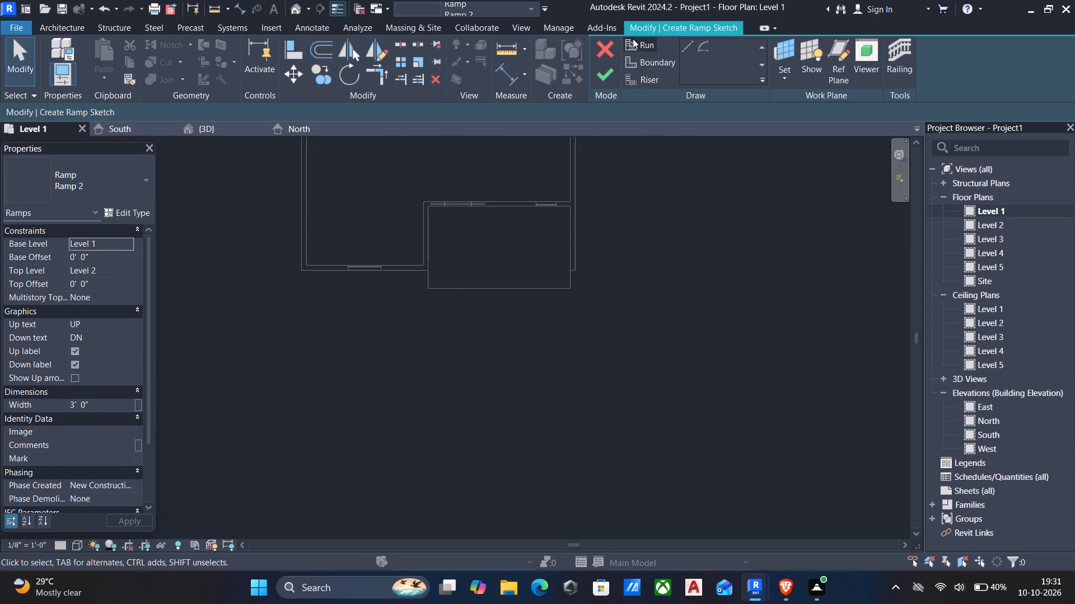
{"action": "left_click", "coordinate": [637, 43]}
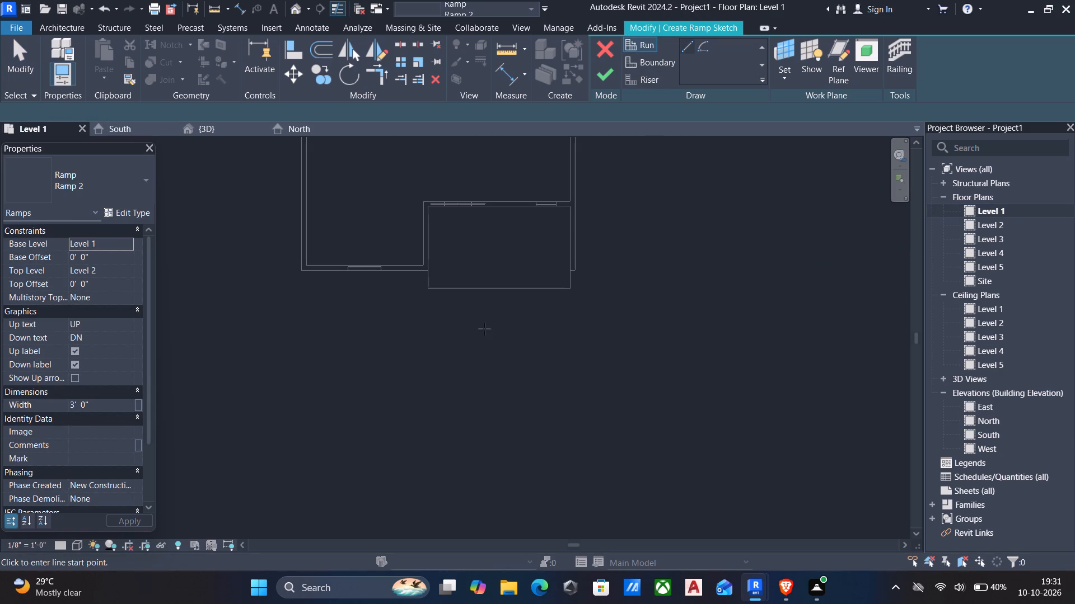
{"action": "left_click", "coordinate": [490, 328]}
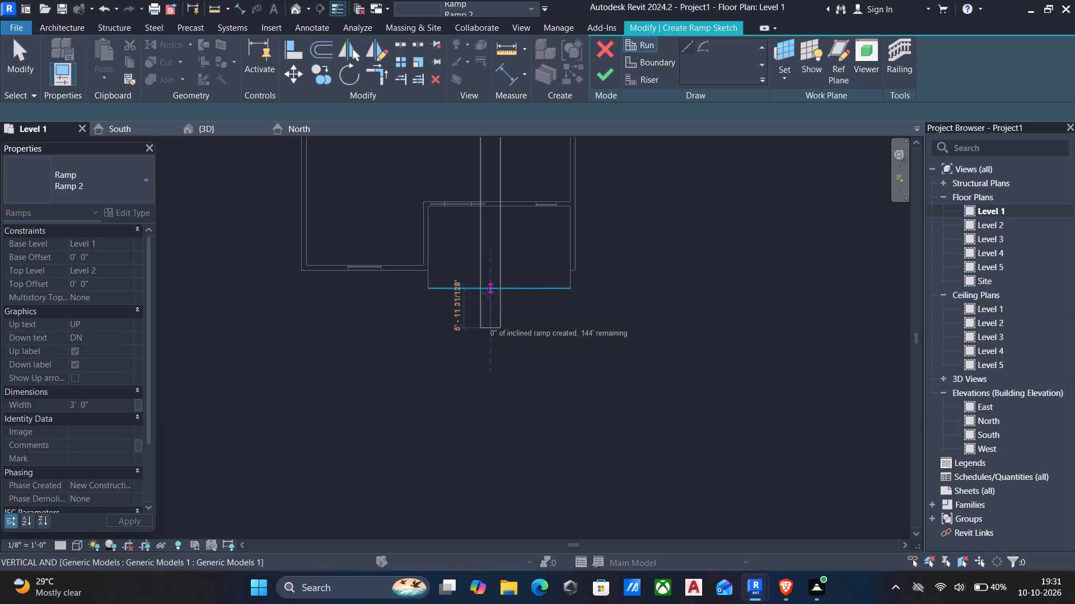
{"action": "left_click", "coordinate": [488, 293]}
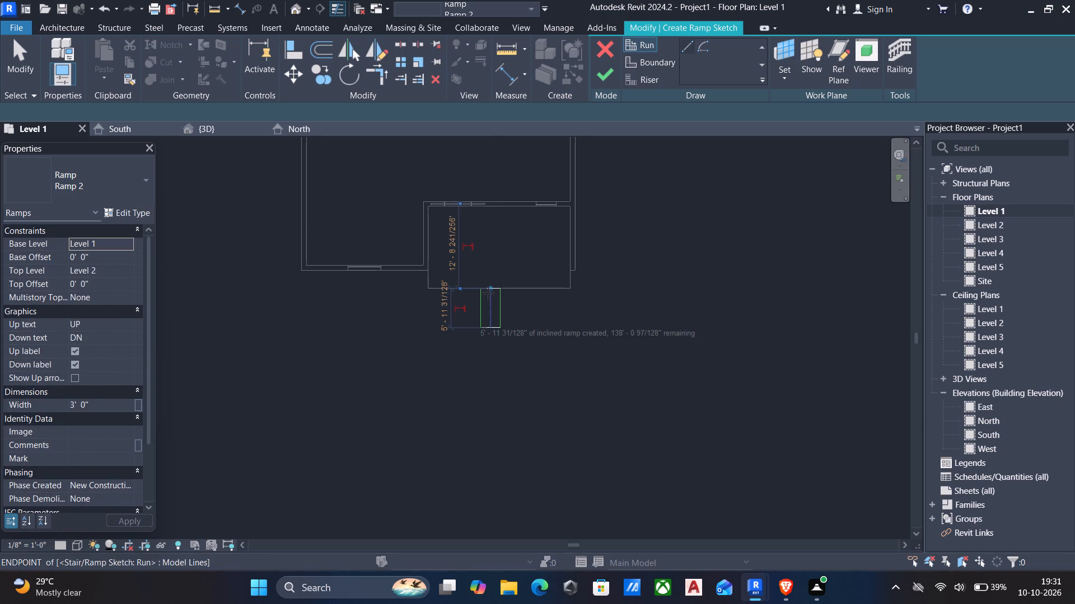
{"action": "key", "text": "Escape"}
{"action": "left_click", "coordinate": [298, 4]}
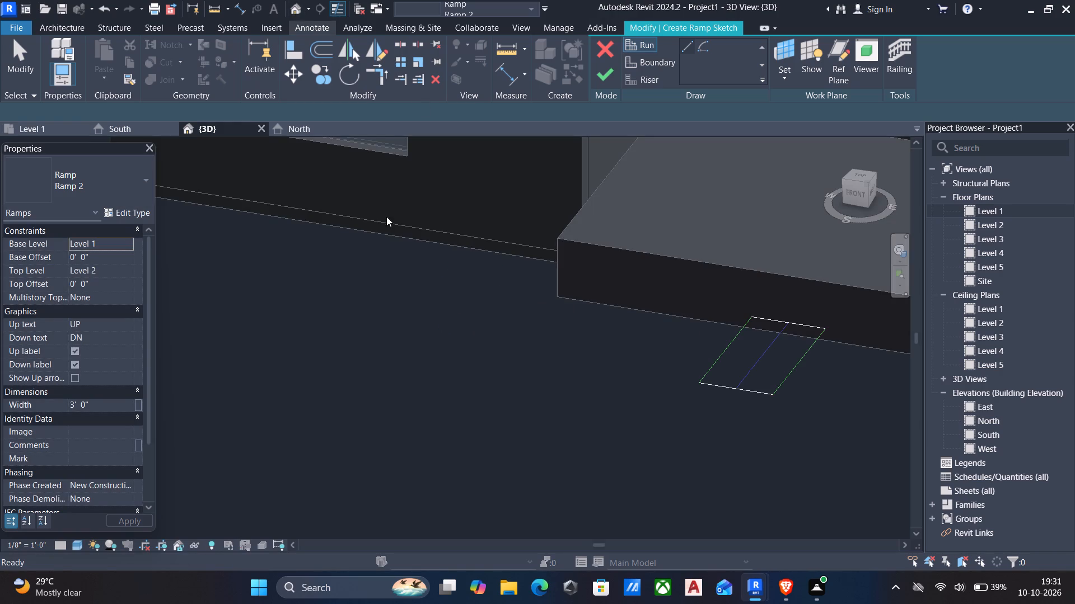
{"action": "left_click", "coordinate": [600, 77]}
In 3D, nudge the new ramp back and forth along its run, leaving it slightly farther out from the entrance base.
{"action": "scroll", "coordinate": [757, 369], "scroll_direction": "down", "scroll_amount": 3}
{"action": "middle_click_drag", "start_coordinate": [755, 374], "coordinate": [702, 382]}
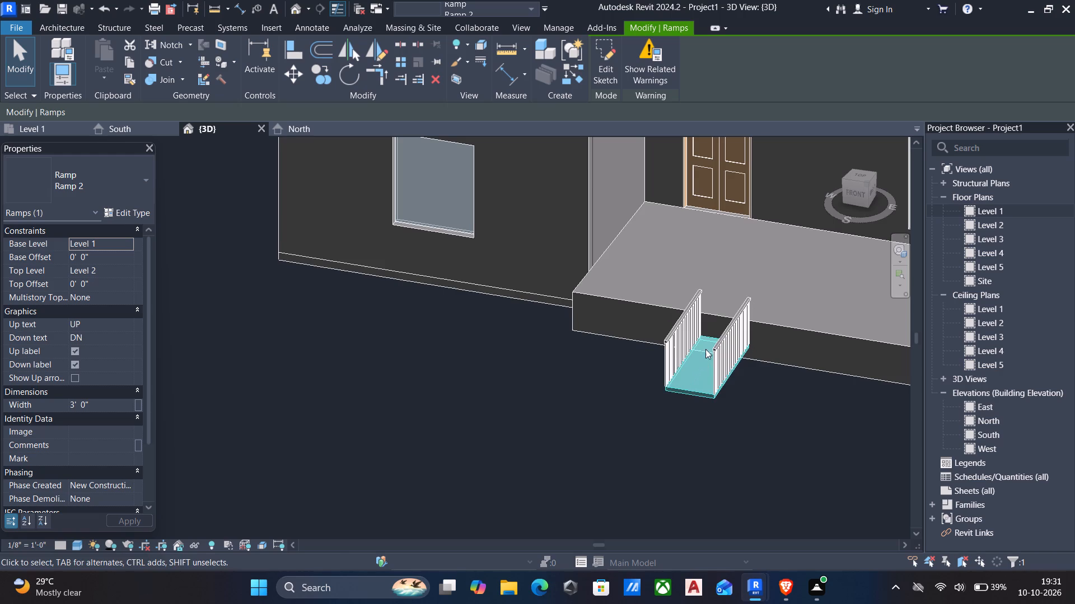
{"action": "scroll", "coordinate": [718, 327], "scroll_direction": "up", "scroll_amount": 5}
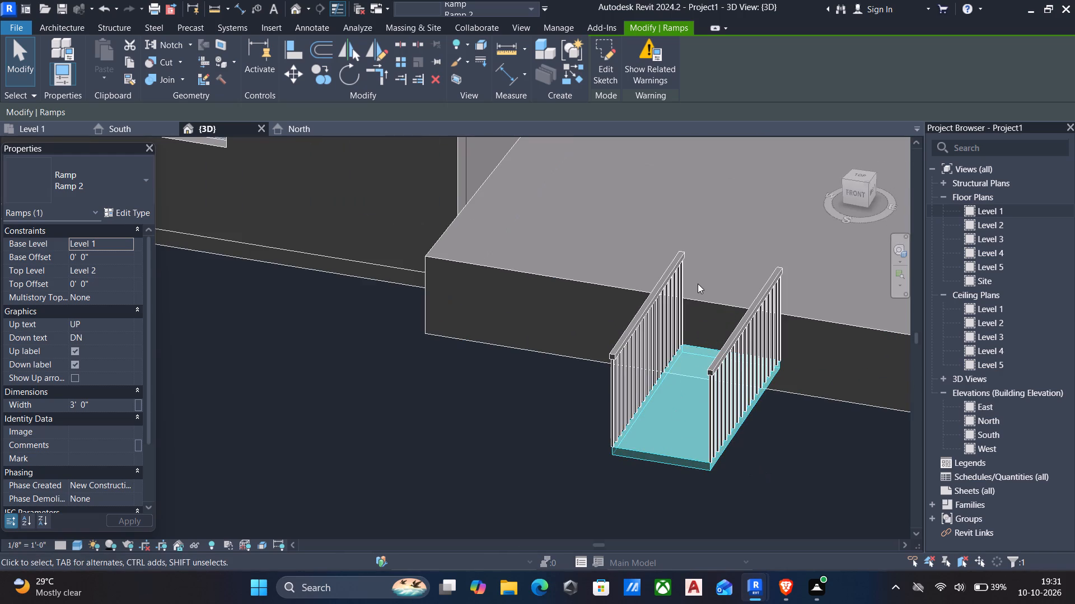
{"action": "key", "text": "Up"}
{"action": "key", "text": "Up"}
{"action": "key", "text": "Up"}
{"action": "key", "text": "Up"}
{"action": "key", "text": "Down"}
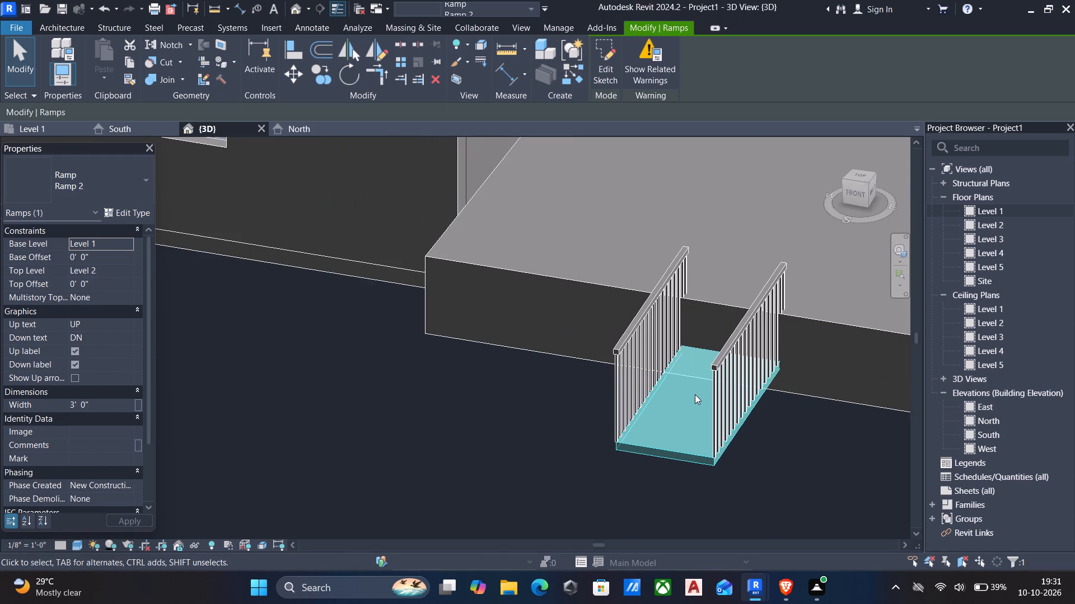
{"action": "key", "text": "Down"}
{"action": "key", "text": "Down"}
{"action": "key", "text": "Down"}
{"action": "key", "text": "Down"}
{"action": "key", "text": "Down"}
{"action": "key", "text": "Down"}
{"action": "key", "text": "Down"}
{"action": "key", "text": "Down"}
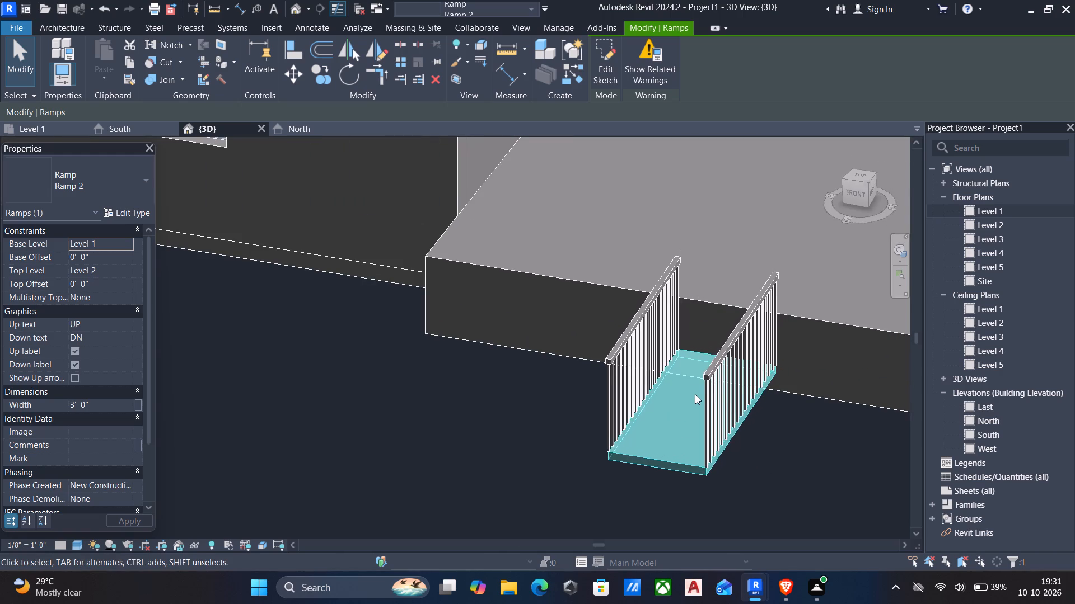
{"action": "key", "text": "Down"}
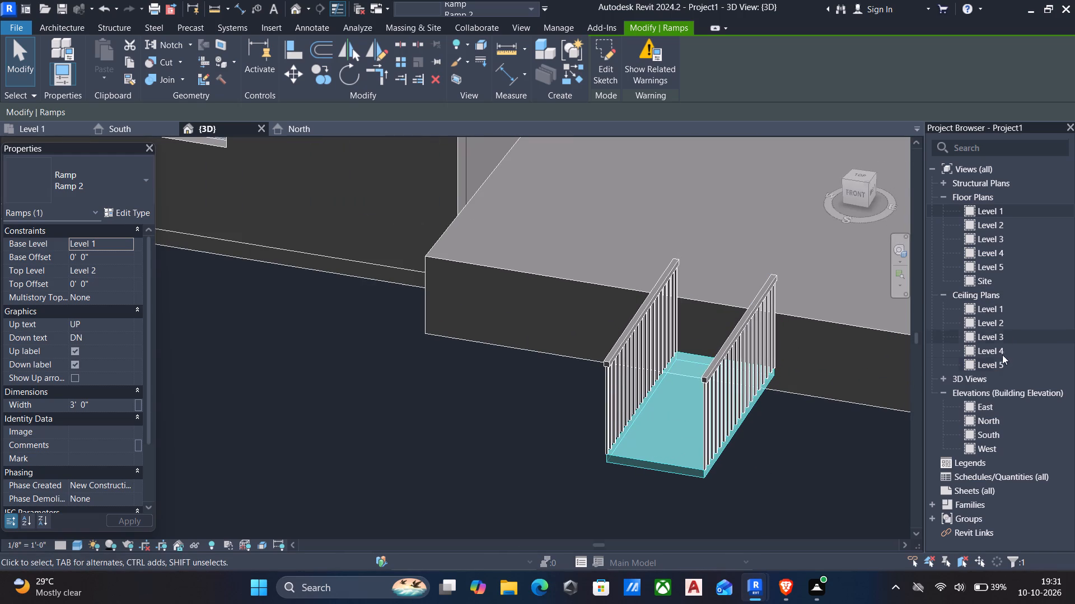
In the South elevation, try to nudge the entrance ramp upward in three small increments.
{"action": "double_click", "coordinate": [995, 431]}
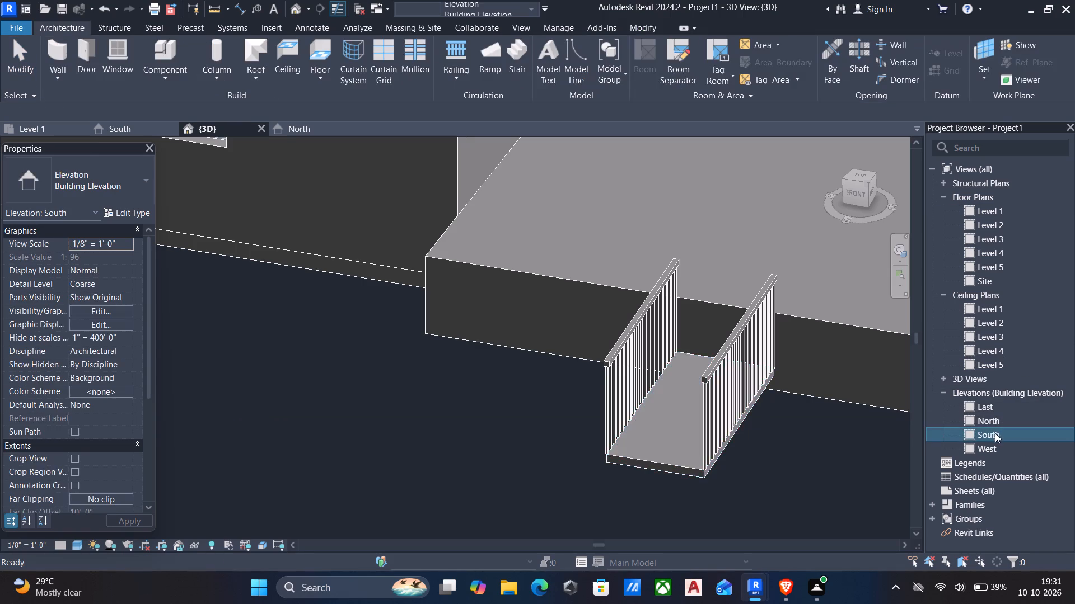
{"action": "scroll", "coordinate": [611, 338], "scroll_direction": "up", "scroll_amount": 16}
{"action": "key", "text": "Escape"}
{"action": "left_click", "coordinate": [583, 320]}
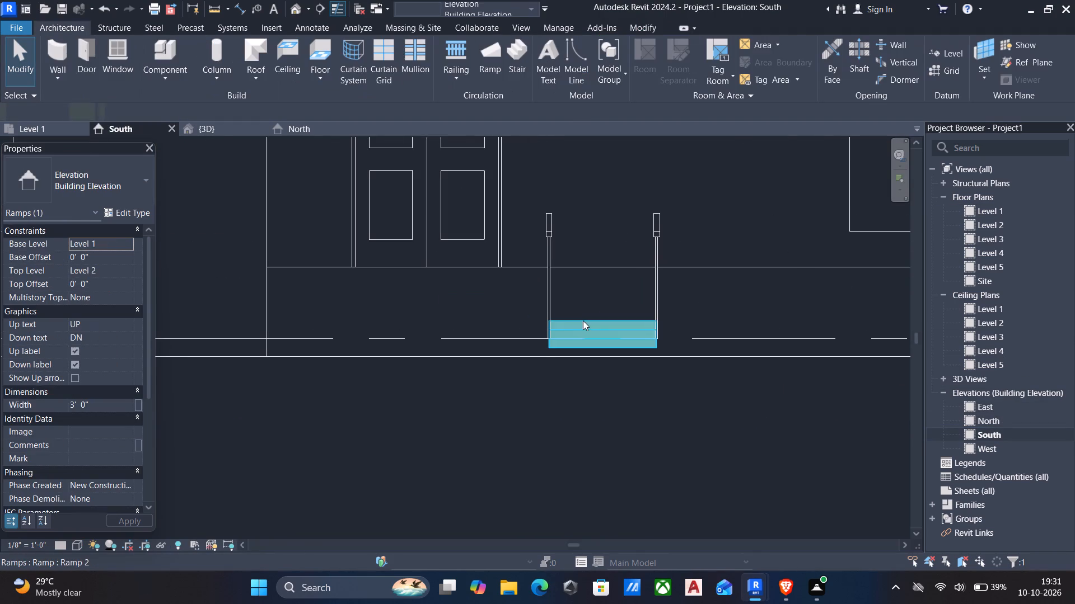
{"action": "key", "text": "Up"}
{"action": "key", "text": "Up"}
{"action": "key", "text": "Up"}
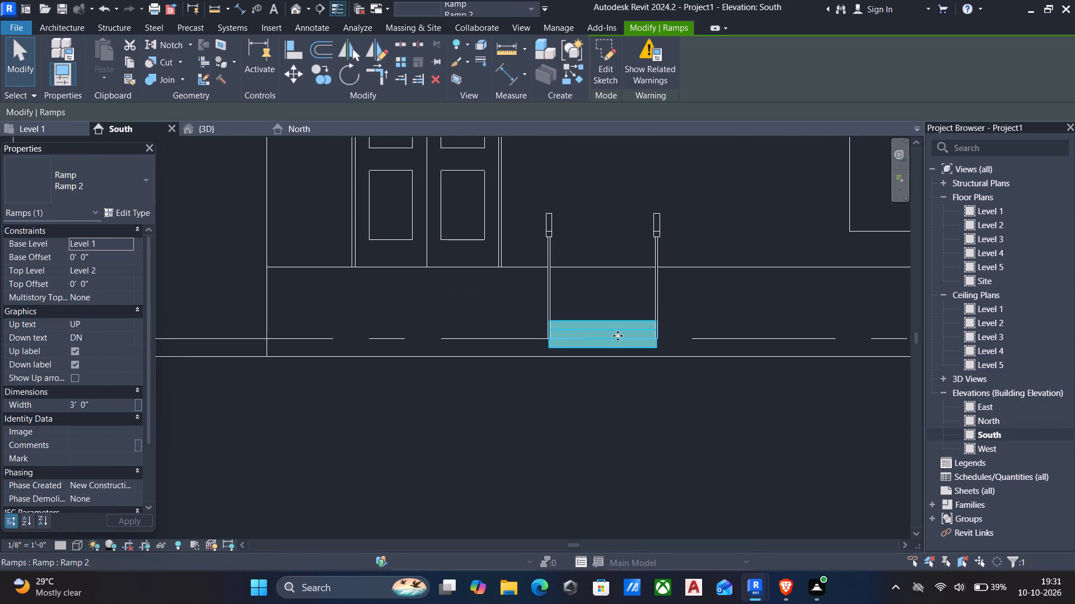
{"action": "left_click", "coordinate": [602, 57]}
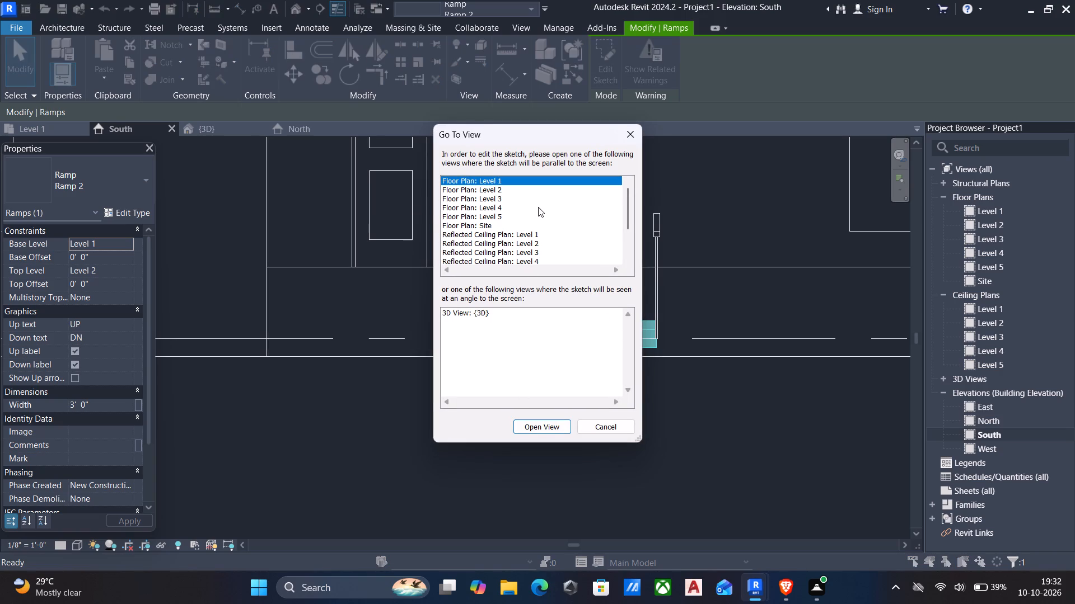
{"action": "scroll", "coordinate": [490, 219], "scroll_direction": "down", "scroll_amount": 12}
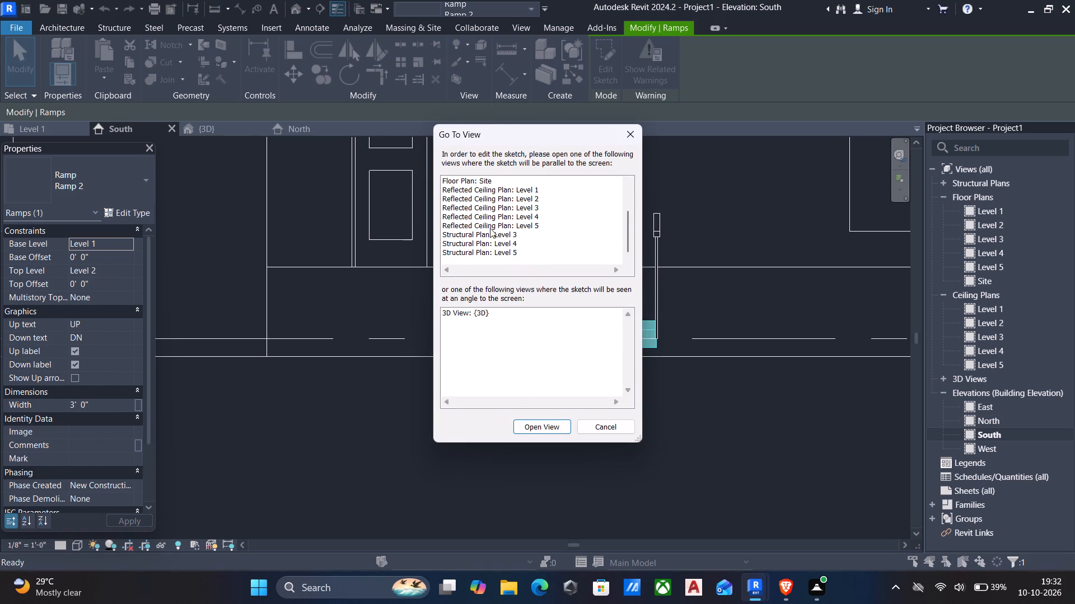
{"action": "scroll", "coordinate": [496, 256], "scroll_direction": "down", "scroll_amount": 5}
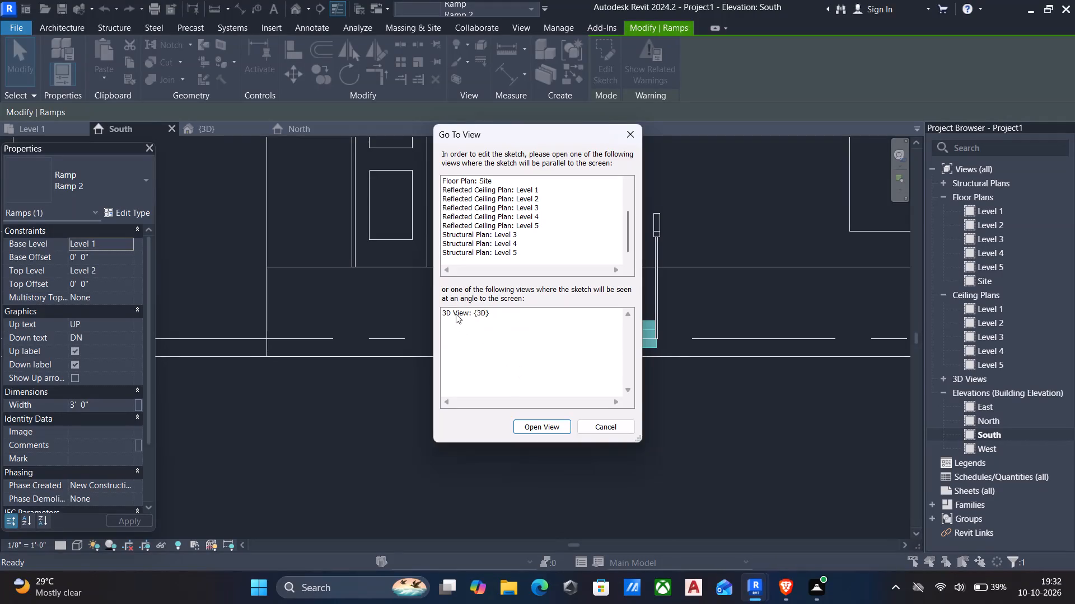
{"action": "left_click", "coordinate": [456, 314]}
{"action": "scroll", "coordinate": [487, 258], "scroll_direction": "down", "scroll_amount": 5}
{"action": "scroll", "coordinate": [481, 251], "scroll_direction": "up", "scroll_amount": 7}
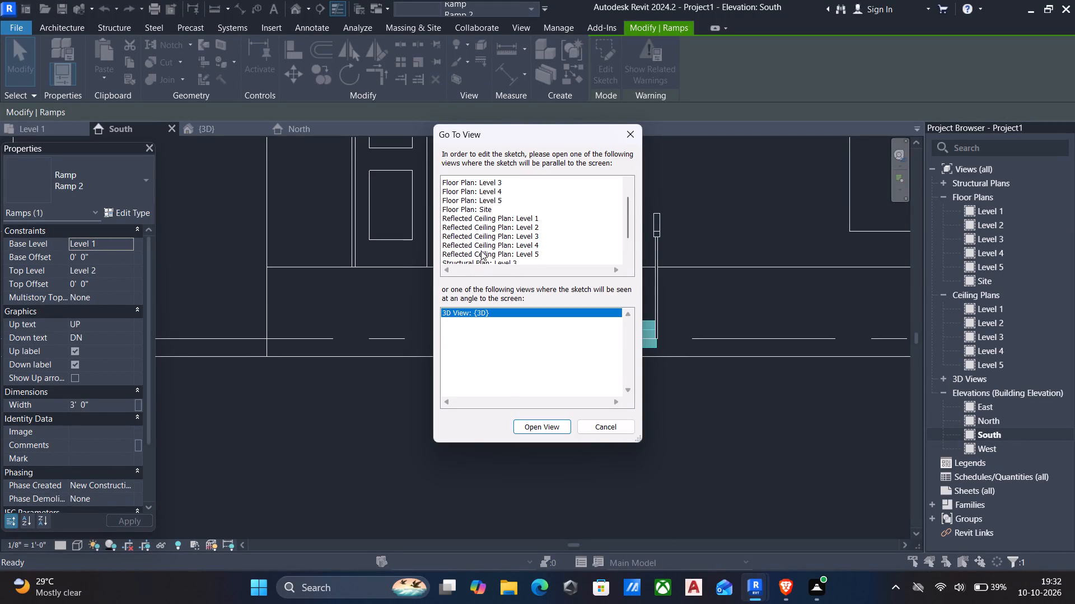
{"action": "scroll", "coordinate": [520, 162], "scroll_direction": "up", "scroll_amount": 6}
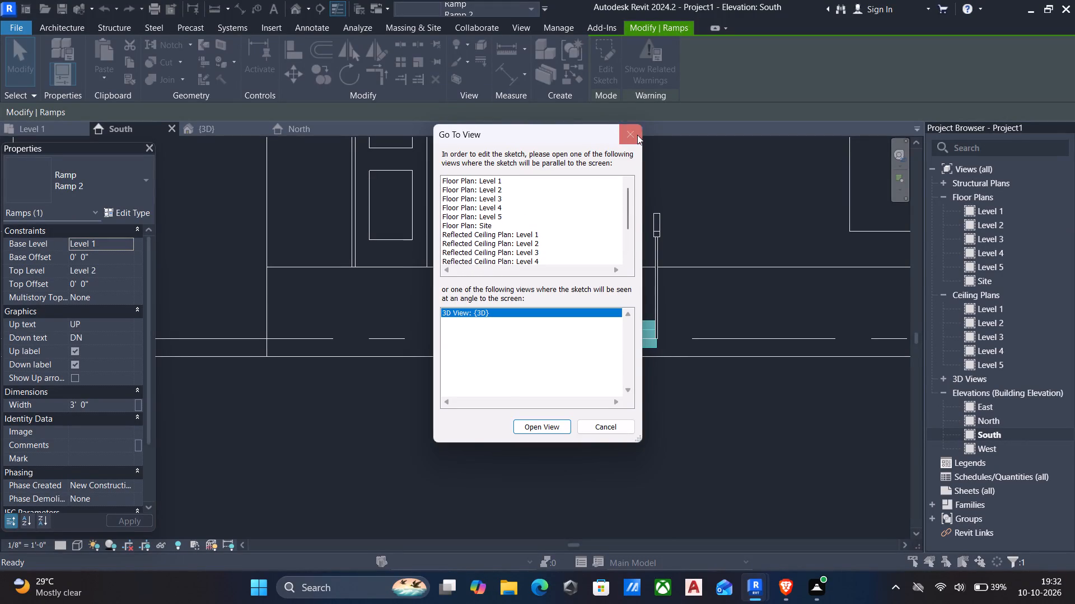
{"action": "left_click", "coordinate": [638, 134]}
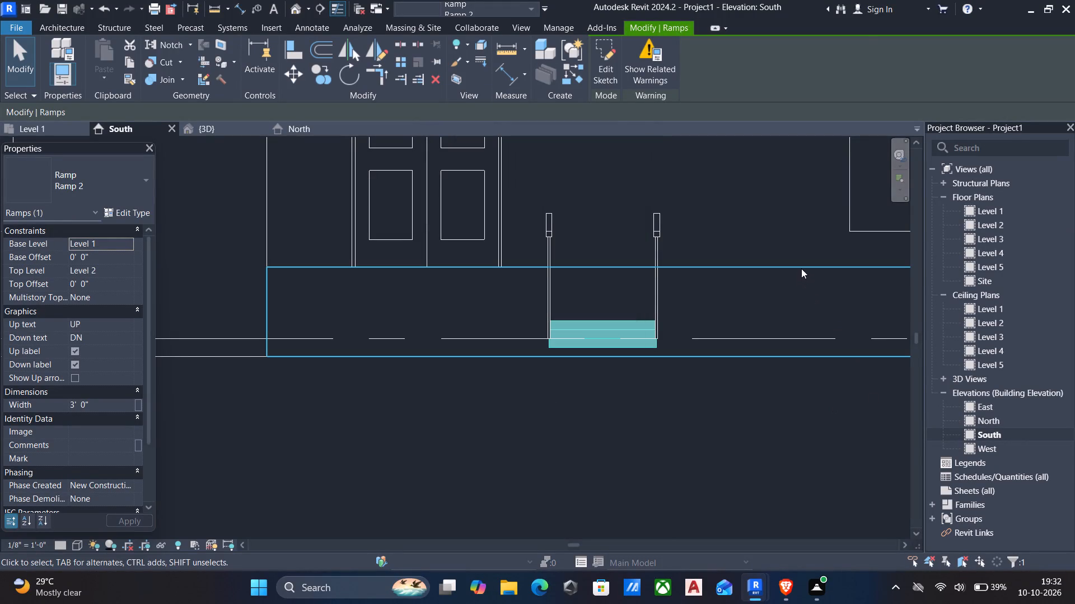
Delete the entrance ramp from the South elevation.
{"action": "key", "text": "Delete"}
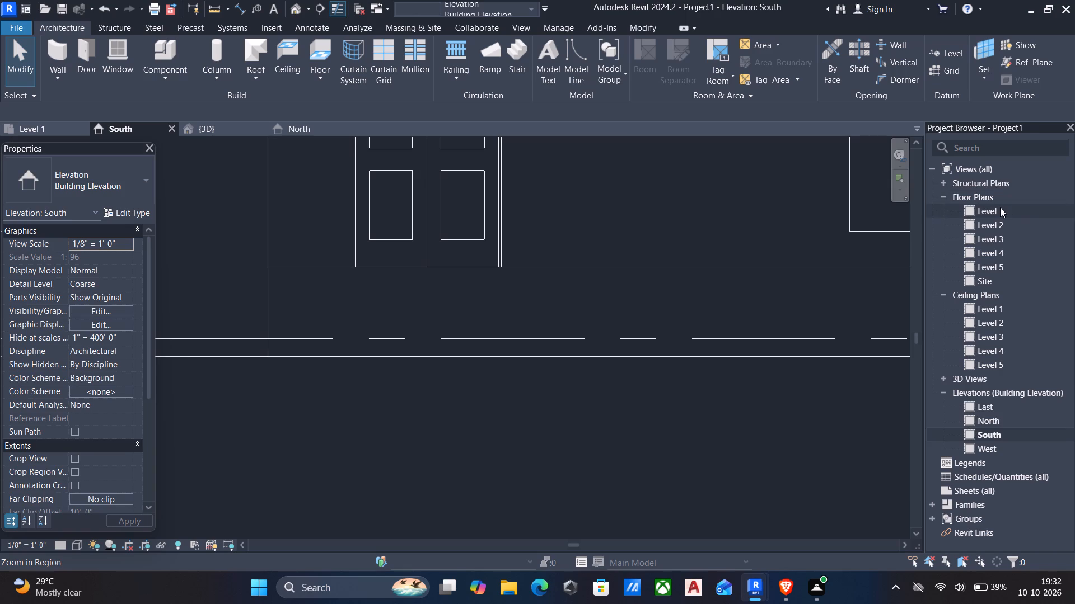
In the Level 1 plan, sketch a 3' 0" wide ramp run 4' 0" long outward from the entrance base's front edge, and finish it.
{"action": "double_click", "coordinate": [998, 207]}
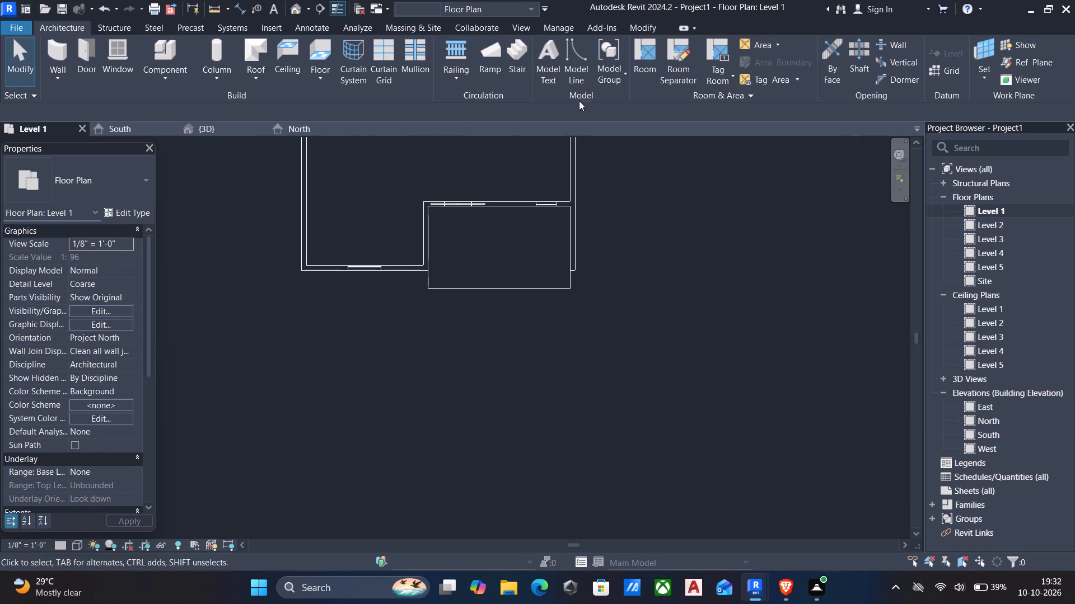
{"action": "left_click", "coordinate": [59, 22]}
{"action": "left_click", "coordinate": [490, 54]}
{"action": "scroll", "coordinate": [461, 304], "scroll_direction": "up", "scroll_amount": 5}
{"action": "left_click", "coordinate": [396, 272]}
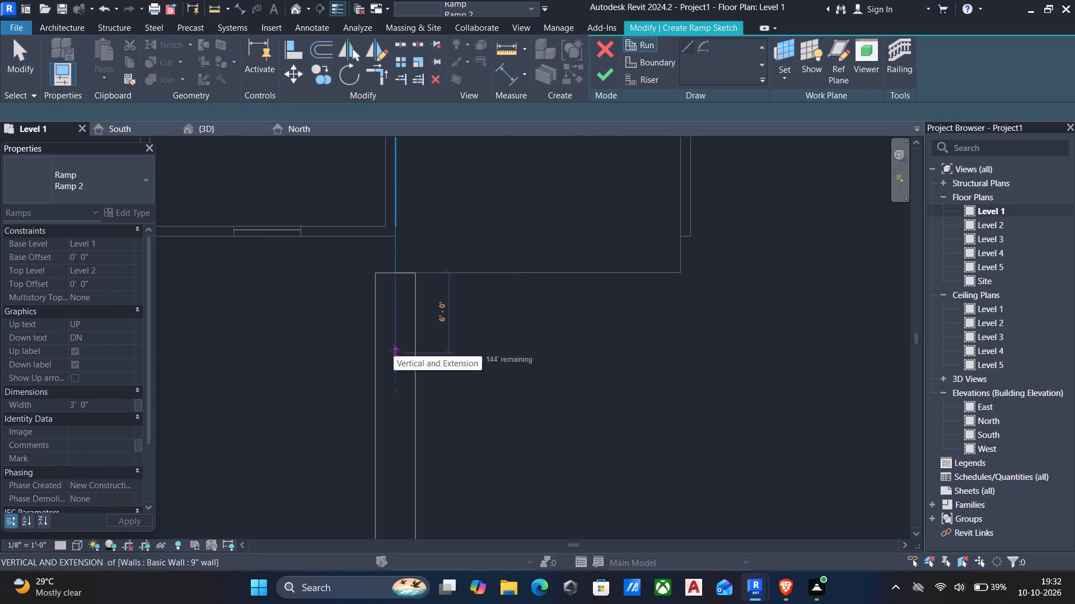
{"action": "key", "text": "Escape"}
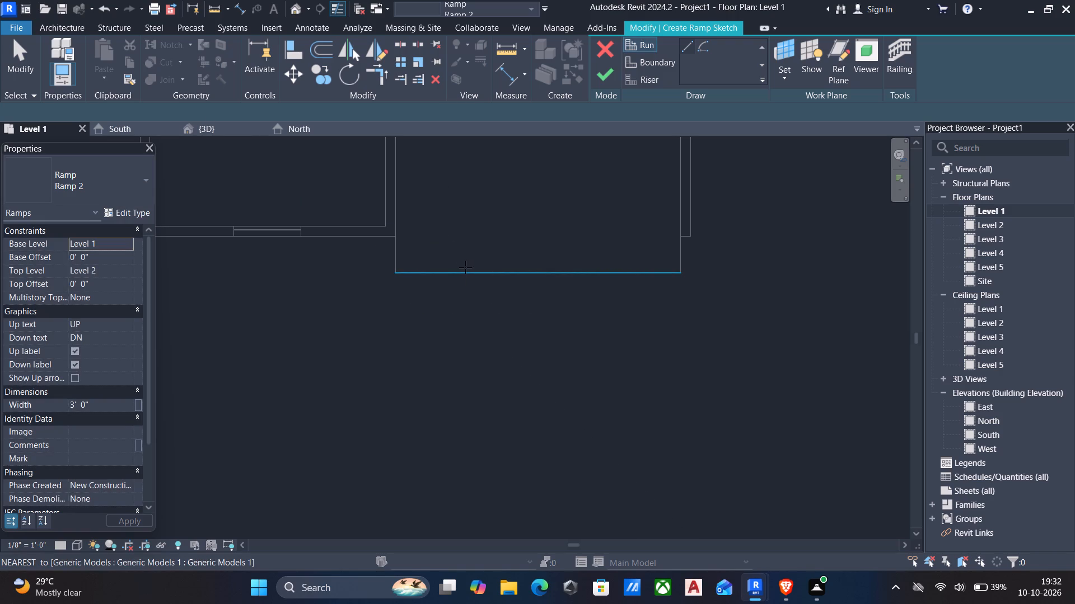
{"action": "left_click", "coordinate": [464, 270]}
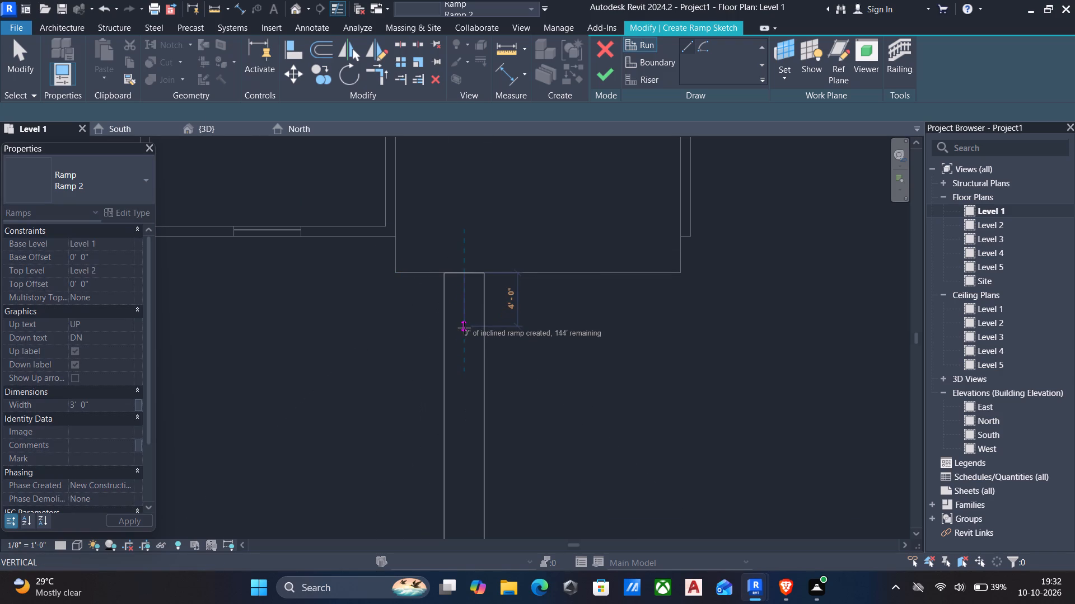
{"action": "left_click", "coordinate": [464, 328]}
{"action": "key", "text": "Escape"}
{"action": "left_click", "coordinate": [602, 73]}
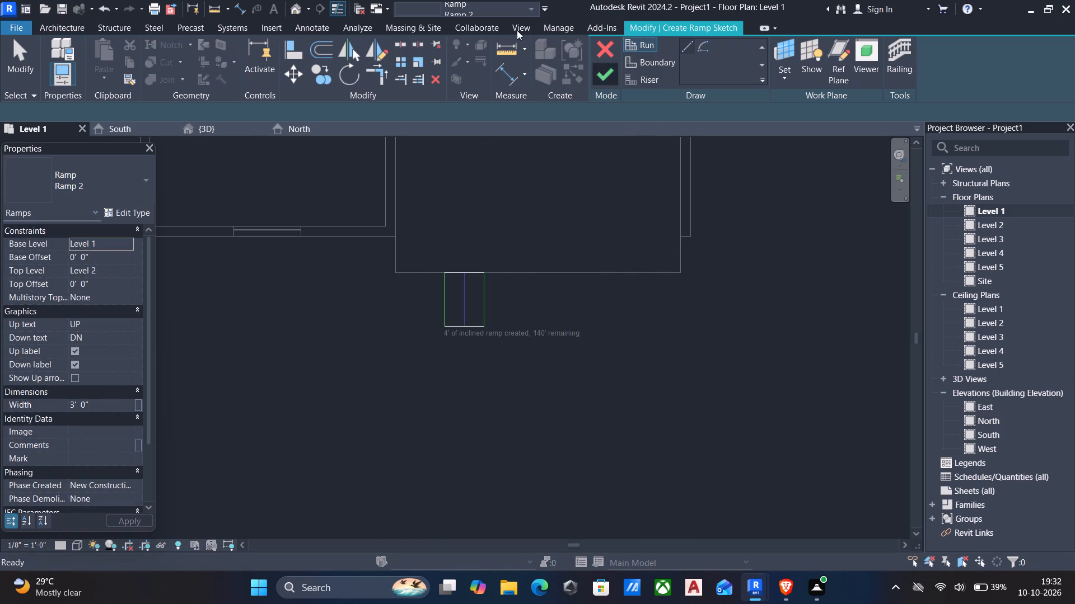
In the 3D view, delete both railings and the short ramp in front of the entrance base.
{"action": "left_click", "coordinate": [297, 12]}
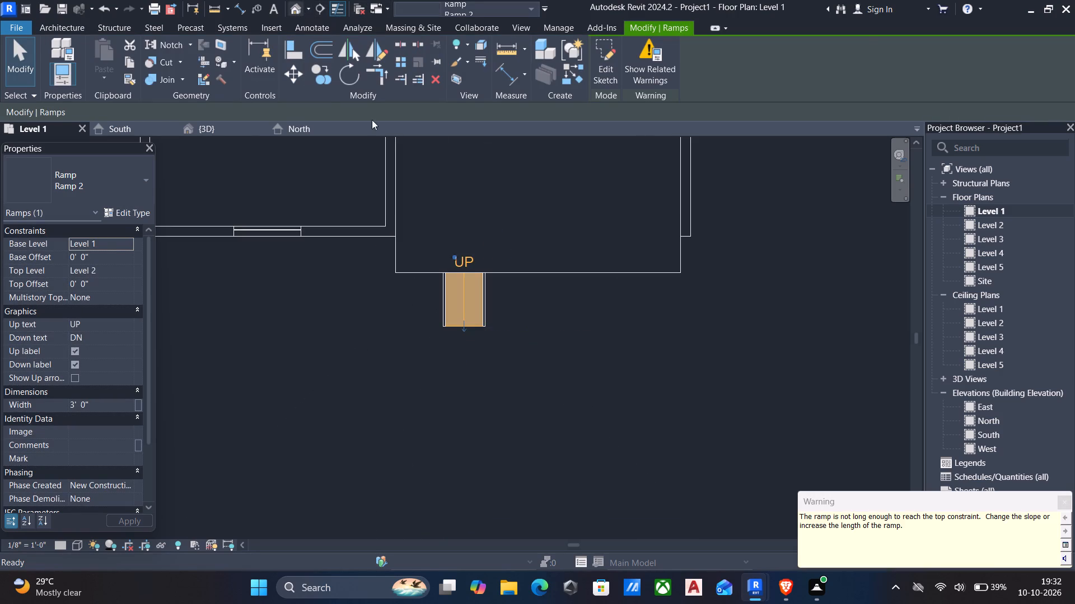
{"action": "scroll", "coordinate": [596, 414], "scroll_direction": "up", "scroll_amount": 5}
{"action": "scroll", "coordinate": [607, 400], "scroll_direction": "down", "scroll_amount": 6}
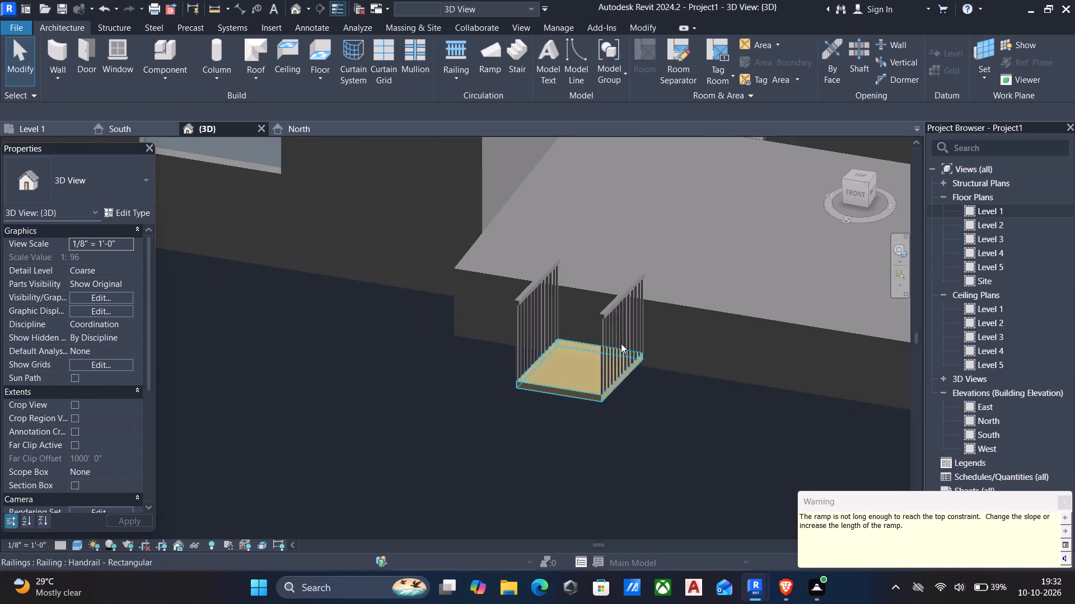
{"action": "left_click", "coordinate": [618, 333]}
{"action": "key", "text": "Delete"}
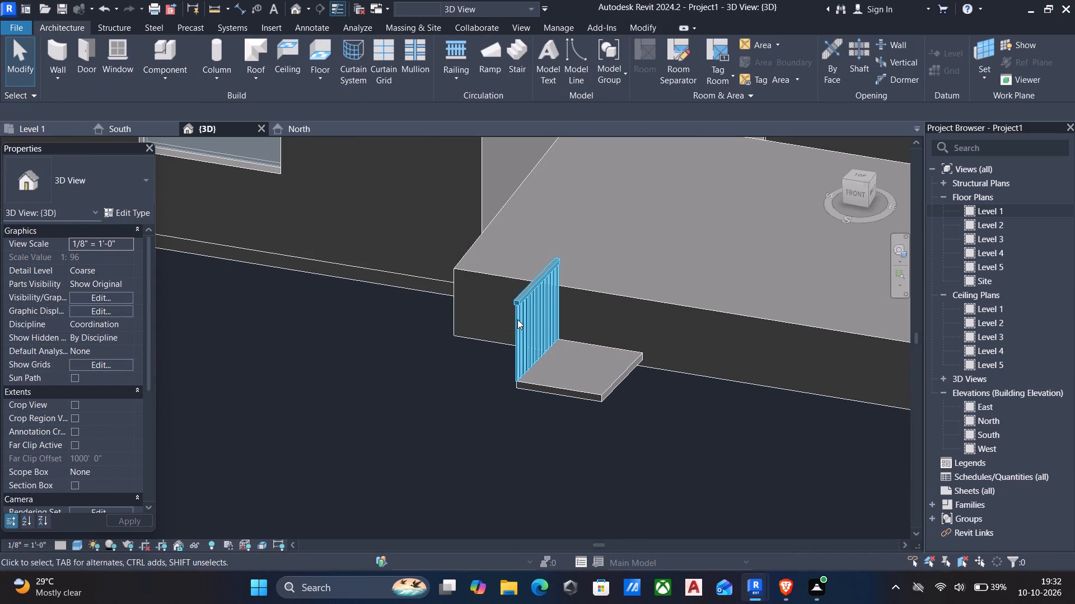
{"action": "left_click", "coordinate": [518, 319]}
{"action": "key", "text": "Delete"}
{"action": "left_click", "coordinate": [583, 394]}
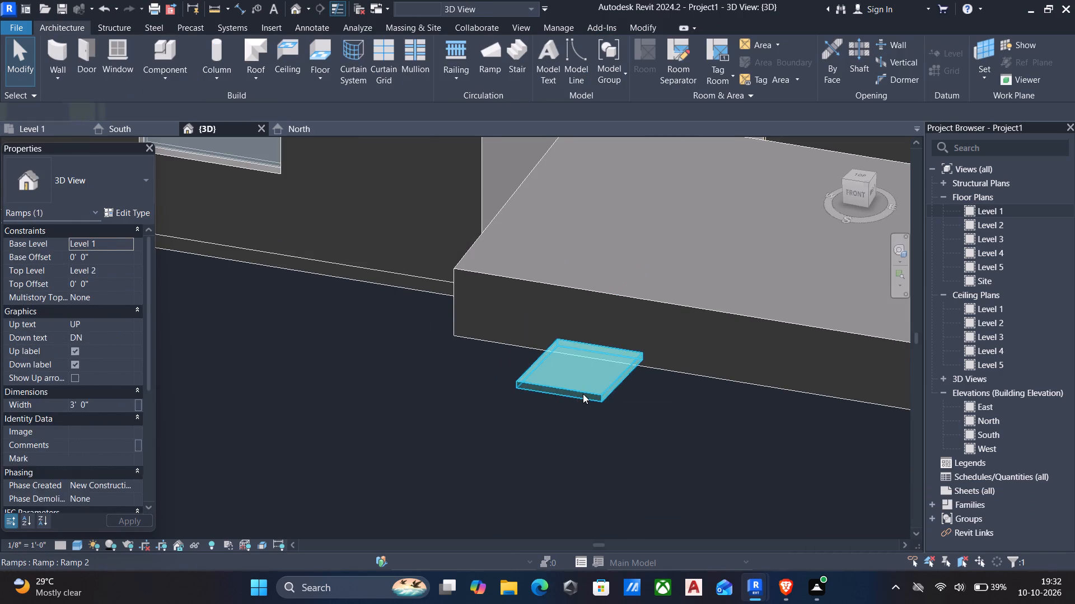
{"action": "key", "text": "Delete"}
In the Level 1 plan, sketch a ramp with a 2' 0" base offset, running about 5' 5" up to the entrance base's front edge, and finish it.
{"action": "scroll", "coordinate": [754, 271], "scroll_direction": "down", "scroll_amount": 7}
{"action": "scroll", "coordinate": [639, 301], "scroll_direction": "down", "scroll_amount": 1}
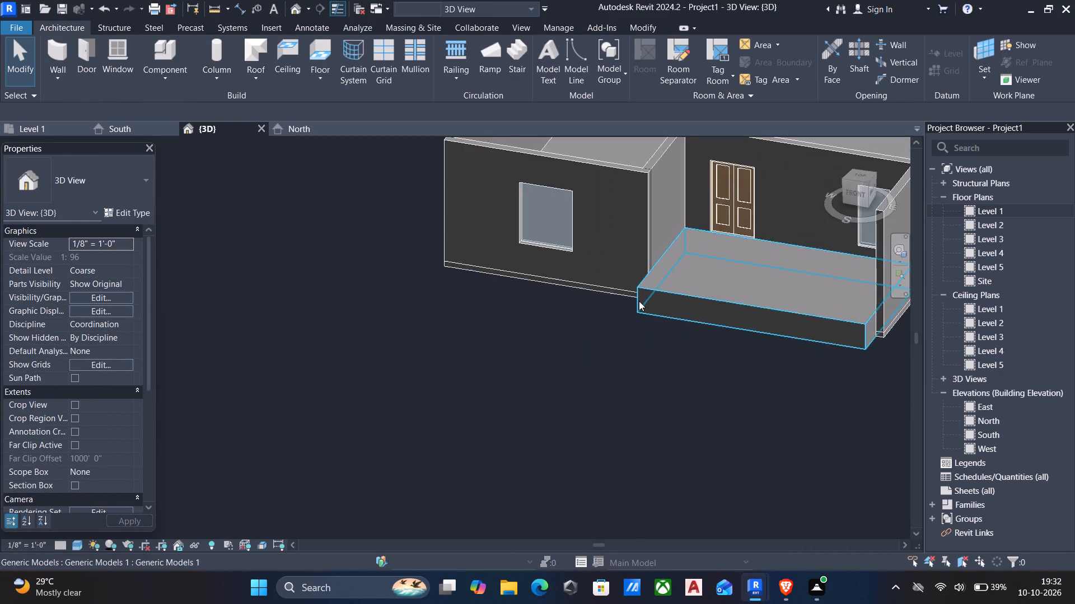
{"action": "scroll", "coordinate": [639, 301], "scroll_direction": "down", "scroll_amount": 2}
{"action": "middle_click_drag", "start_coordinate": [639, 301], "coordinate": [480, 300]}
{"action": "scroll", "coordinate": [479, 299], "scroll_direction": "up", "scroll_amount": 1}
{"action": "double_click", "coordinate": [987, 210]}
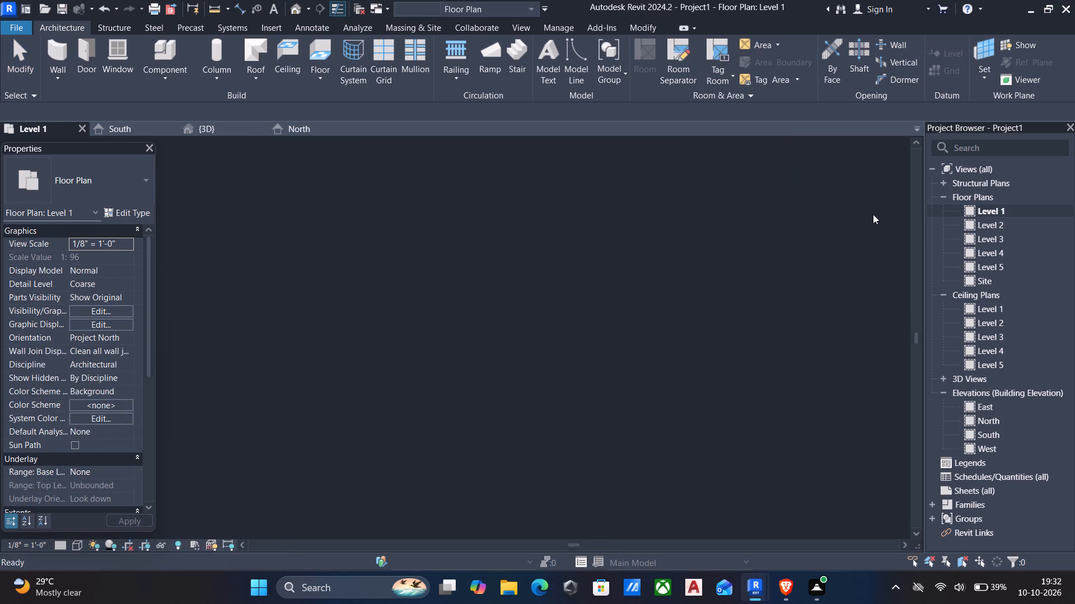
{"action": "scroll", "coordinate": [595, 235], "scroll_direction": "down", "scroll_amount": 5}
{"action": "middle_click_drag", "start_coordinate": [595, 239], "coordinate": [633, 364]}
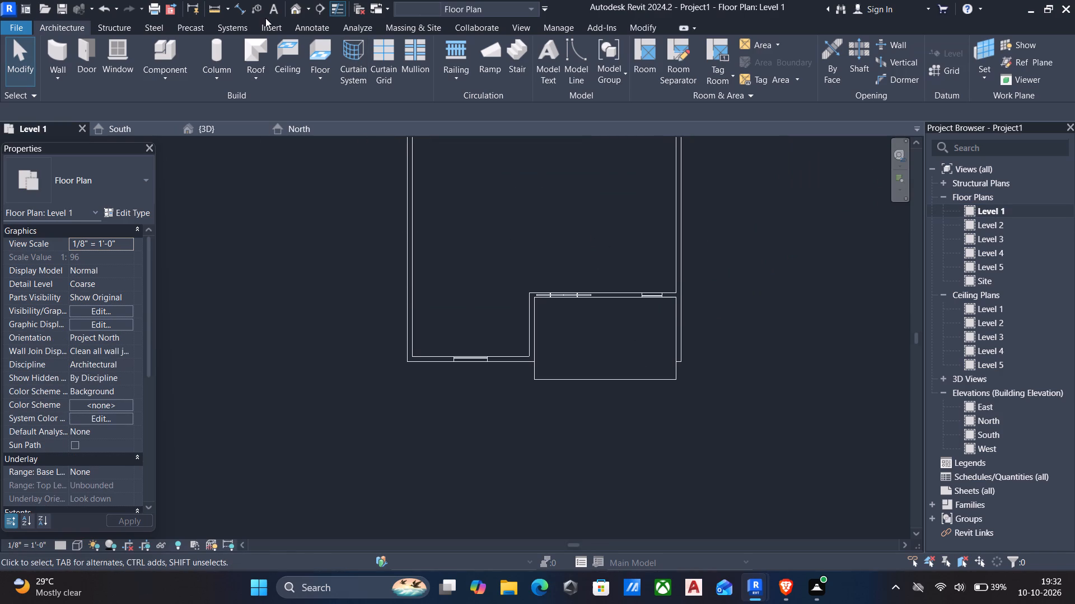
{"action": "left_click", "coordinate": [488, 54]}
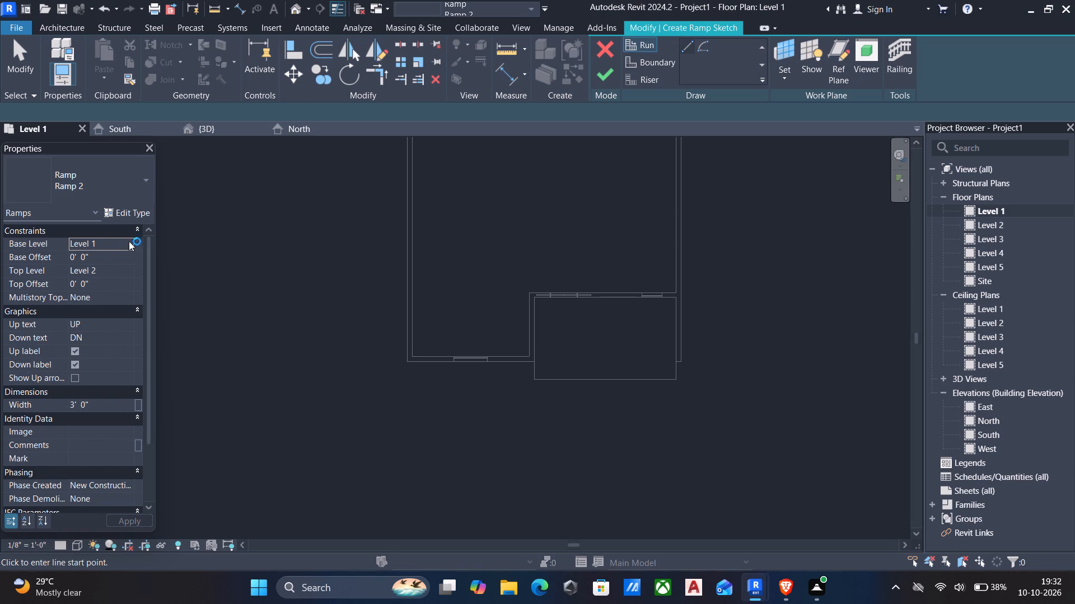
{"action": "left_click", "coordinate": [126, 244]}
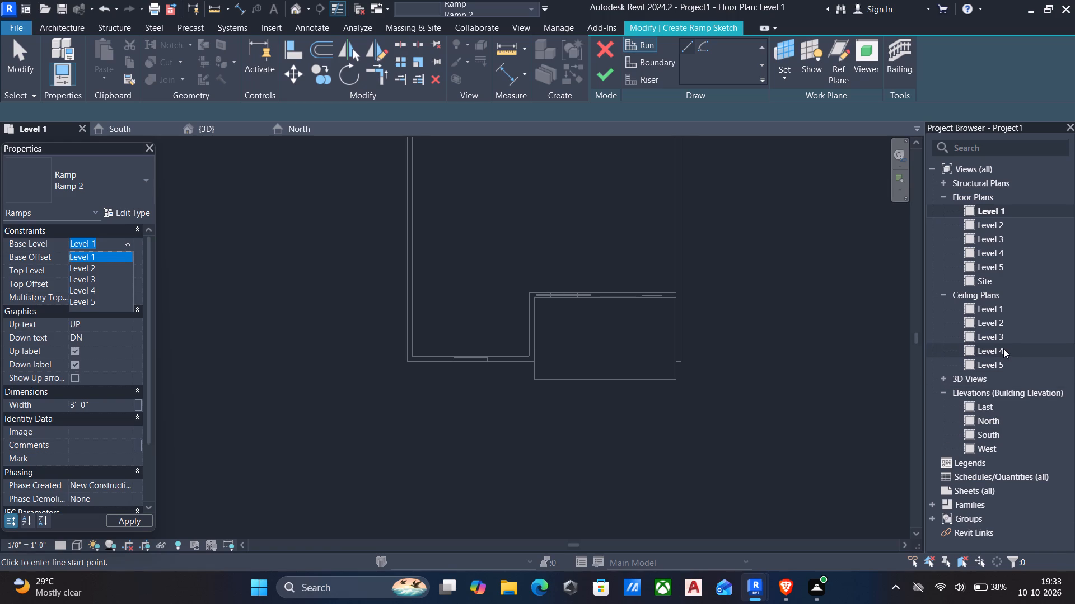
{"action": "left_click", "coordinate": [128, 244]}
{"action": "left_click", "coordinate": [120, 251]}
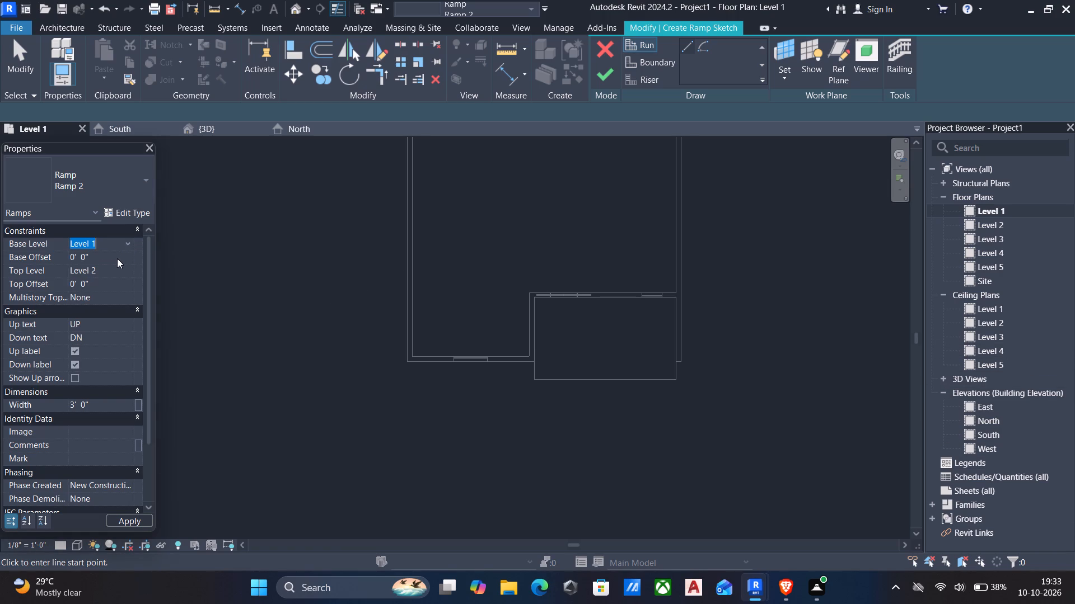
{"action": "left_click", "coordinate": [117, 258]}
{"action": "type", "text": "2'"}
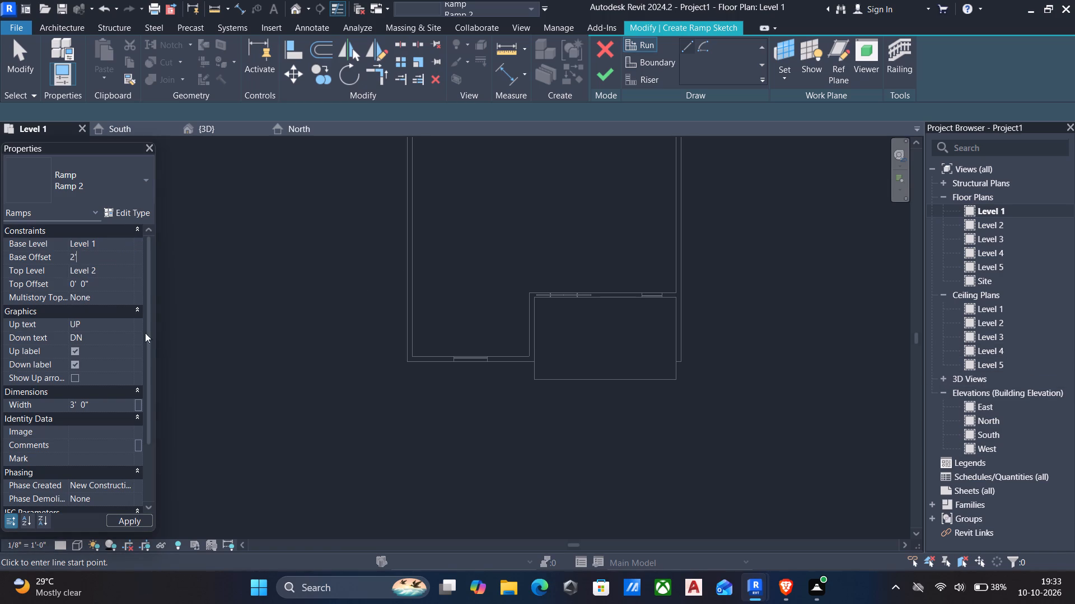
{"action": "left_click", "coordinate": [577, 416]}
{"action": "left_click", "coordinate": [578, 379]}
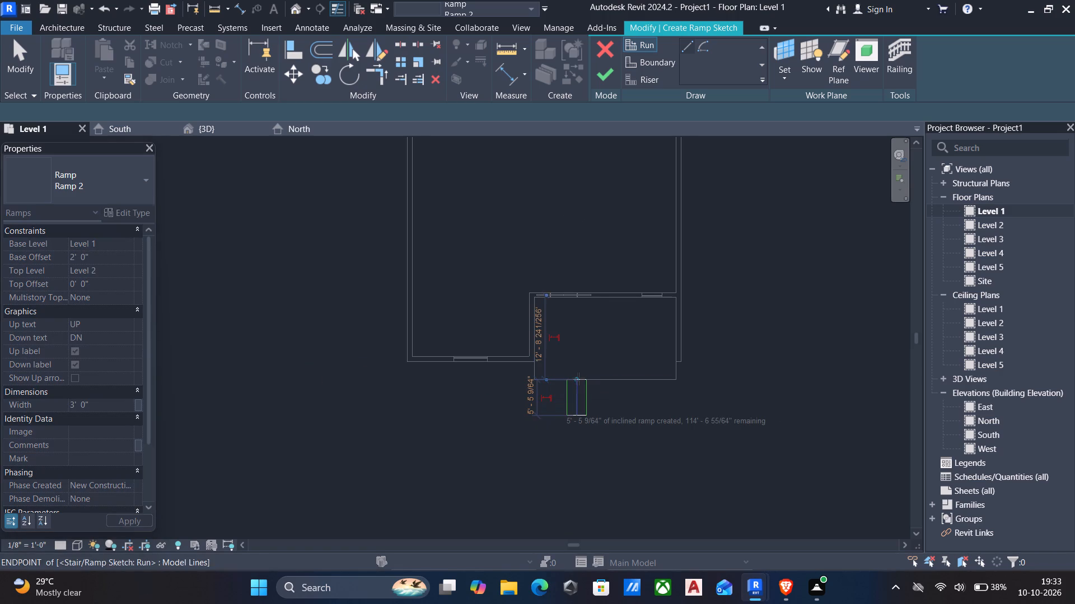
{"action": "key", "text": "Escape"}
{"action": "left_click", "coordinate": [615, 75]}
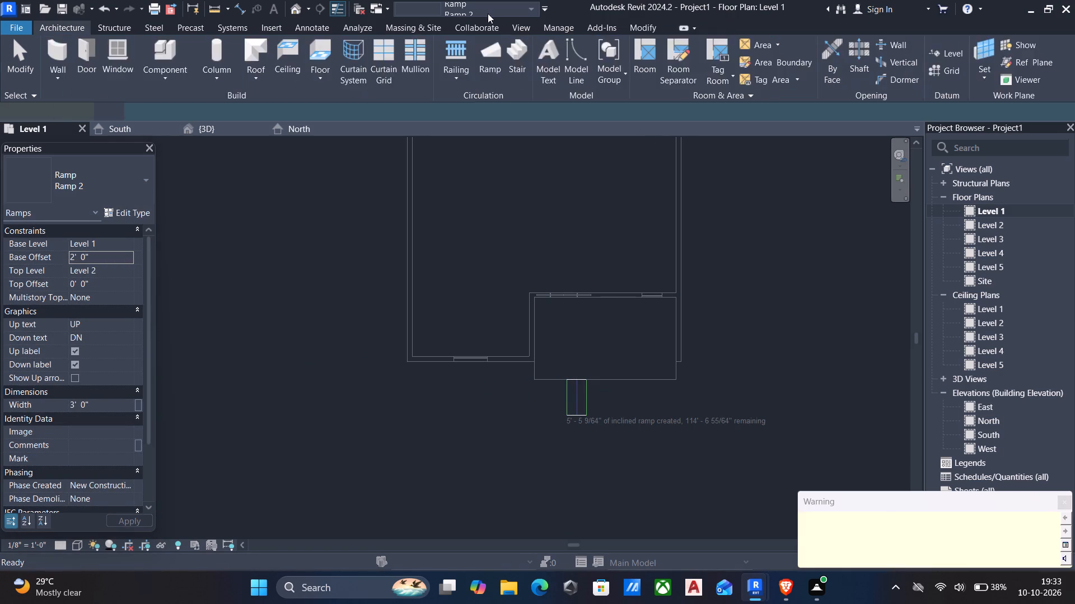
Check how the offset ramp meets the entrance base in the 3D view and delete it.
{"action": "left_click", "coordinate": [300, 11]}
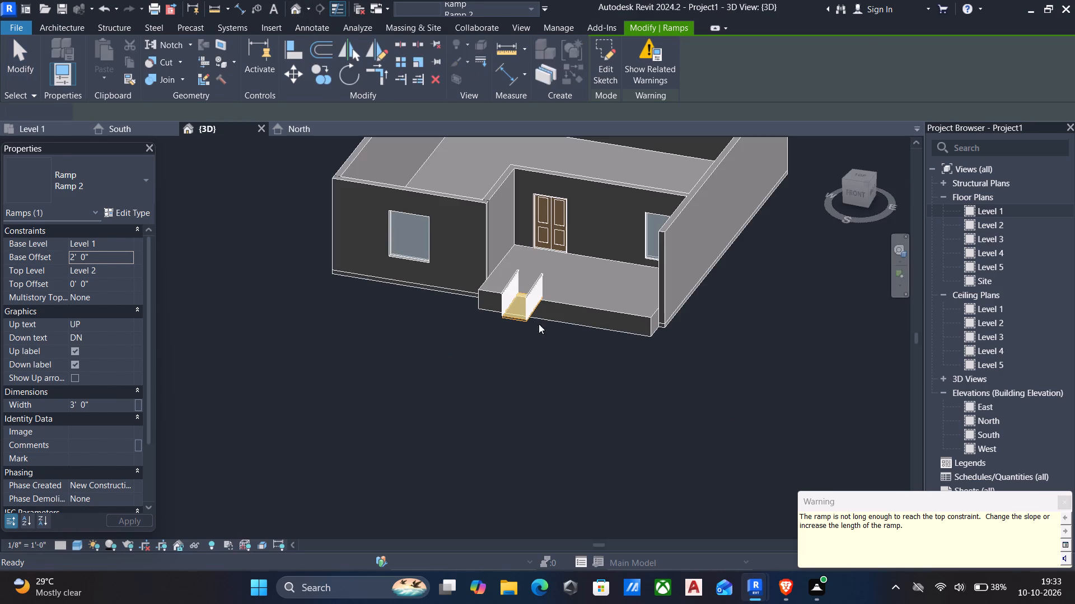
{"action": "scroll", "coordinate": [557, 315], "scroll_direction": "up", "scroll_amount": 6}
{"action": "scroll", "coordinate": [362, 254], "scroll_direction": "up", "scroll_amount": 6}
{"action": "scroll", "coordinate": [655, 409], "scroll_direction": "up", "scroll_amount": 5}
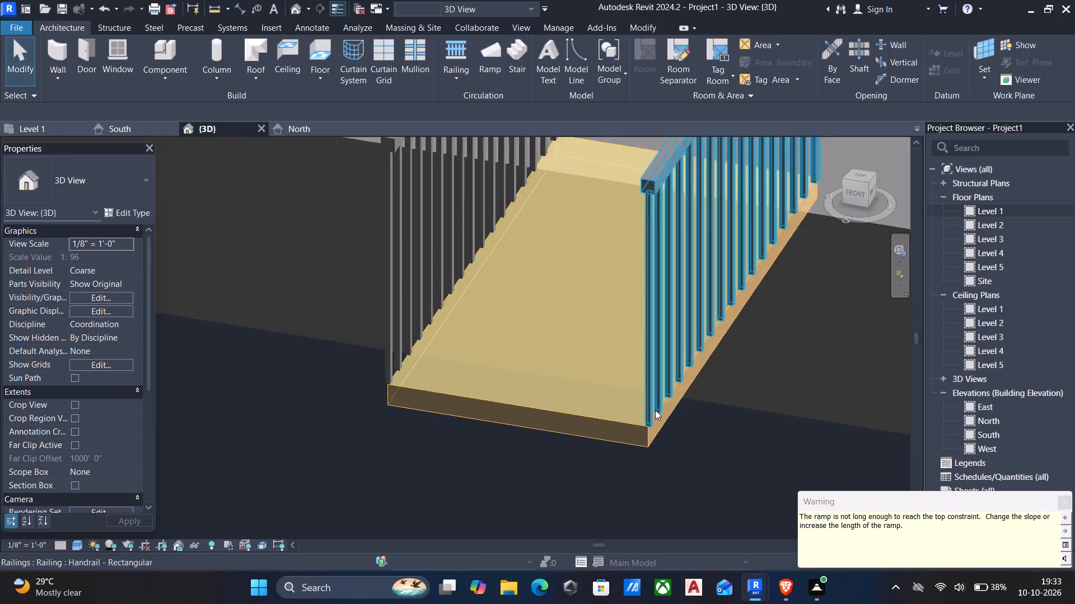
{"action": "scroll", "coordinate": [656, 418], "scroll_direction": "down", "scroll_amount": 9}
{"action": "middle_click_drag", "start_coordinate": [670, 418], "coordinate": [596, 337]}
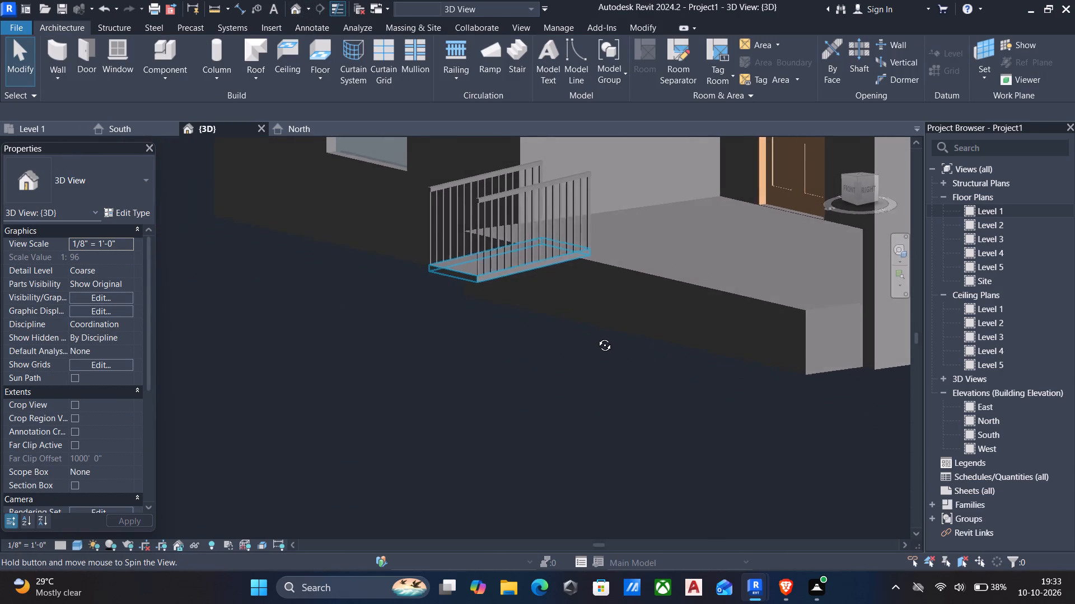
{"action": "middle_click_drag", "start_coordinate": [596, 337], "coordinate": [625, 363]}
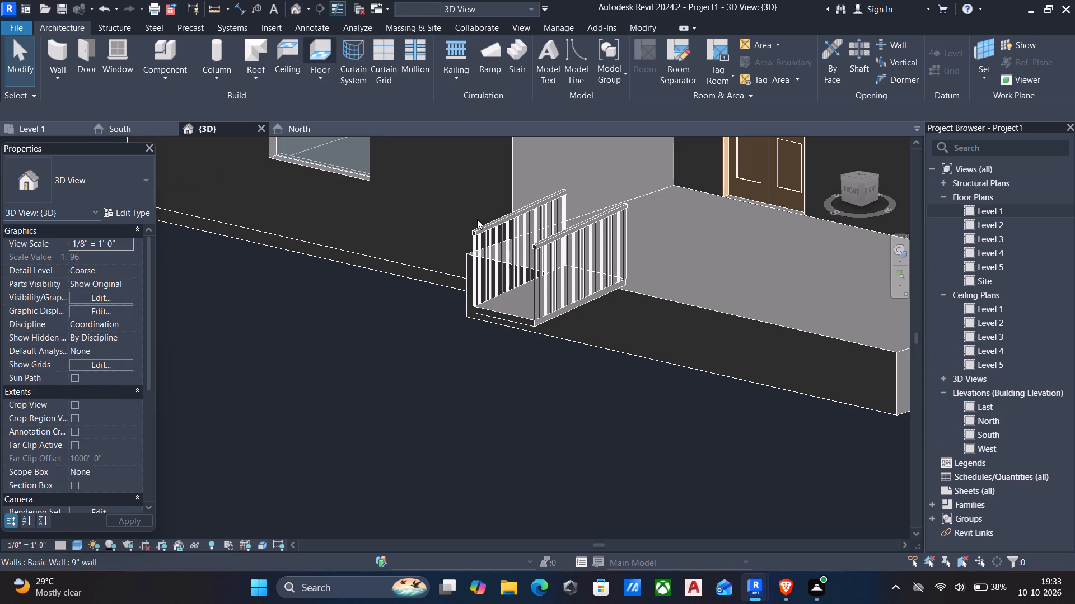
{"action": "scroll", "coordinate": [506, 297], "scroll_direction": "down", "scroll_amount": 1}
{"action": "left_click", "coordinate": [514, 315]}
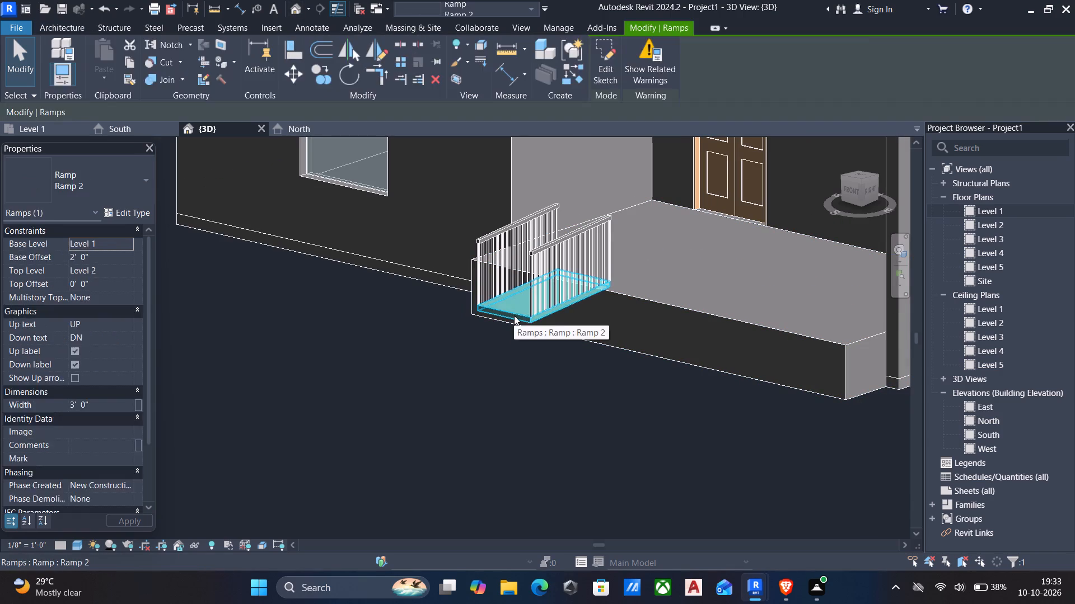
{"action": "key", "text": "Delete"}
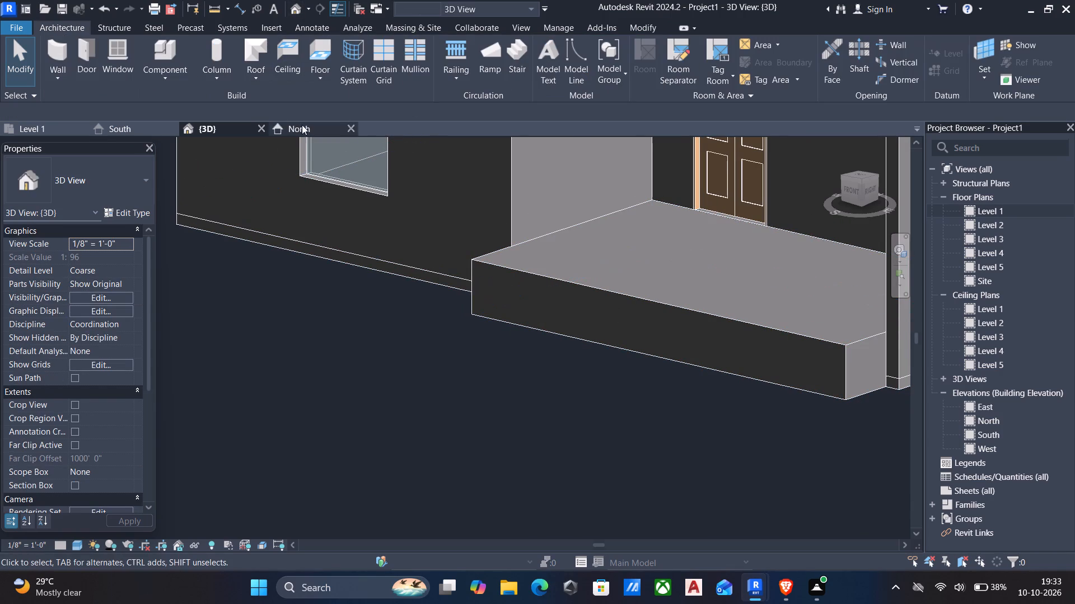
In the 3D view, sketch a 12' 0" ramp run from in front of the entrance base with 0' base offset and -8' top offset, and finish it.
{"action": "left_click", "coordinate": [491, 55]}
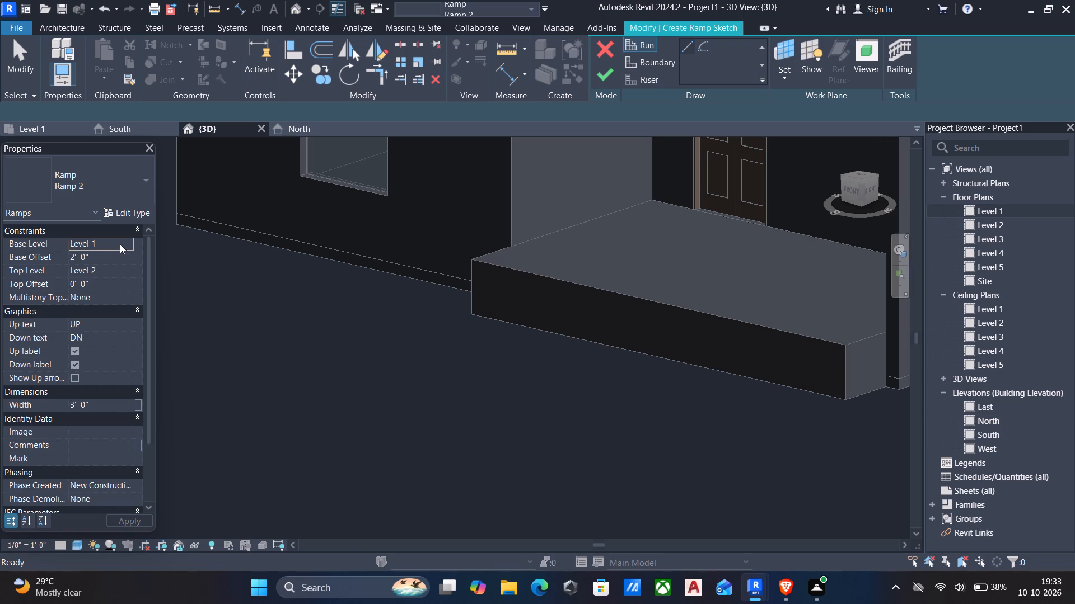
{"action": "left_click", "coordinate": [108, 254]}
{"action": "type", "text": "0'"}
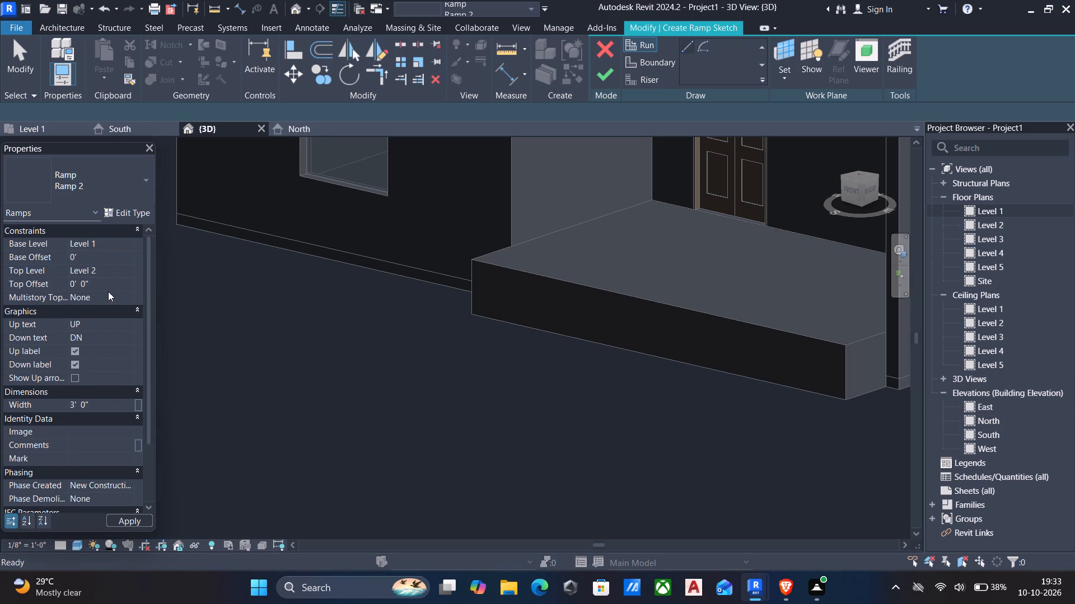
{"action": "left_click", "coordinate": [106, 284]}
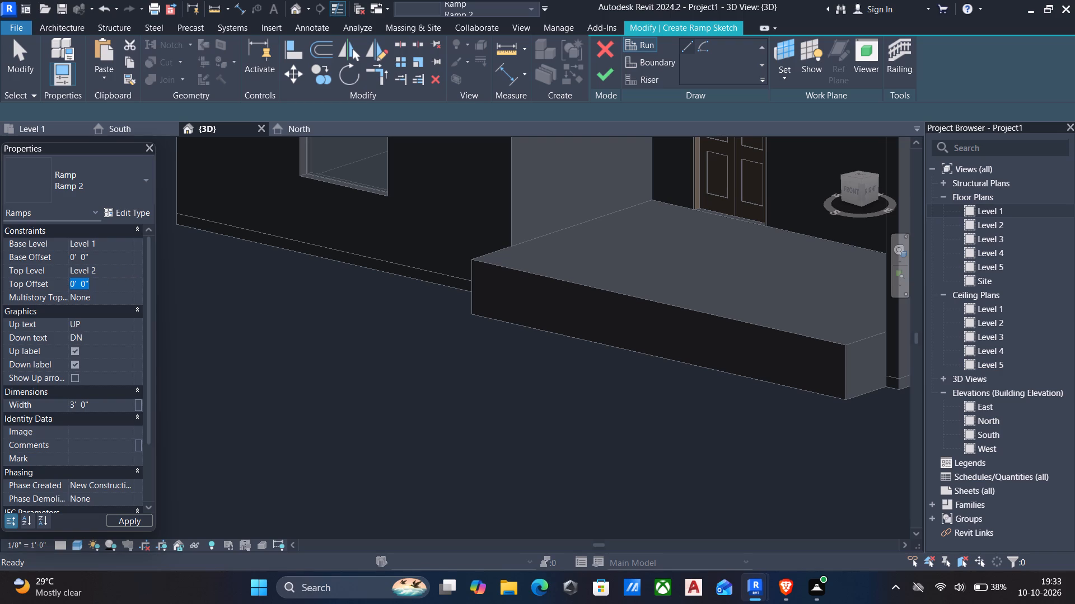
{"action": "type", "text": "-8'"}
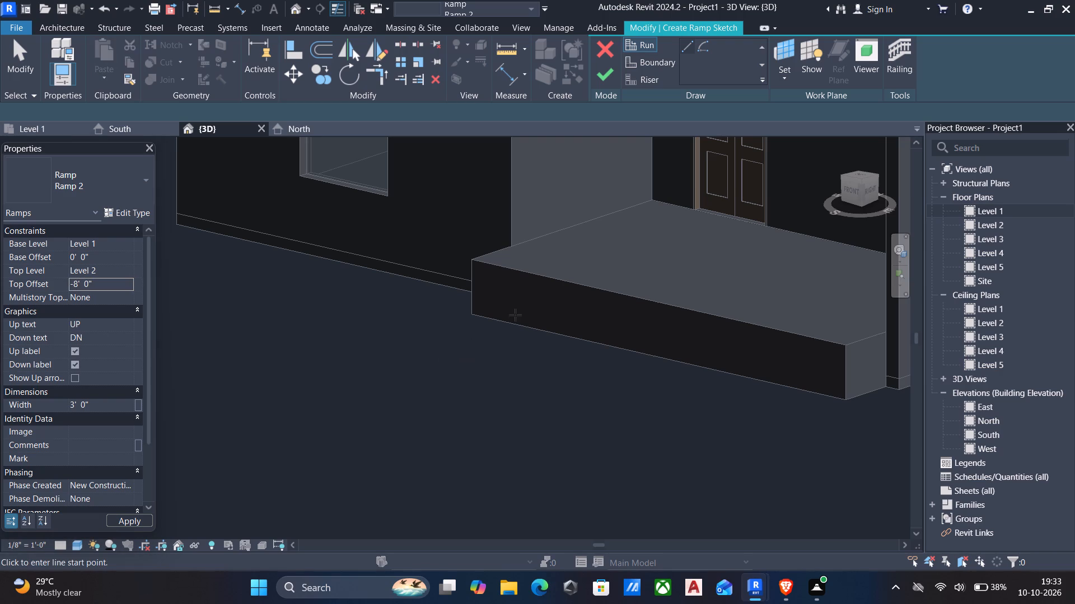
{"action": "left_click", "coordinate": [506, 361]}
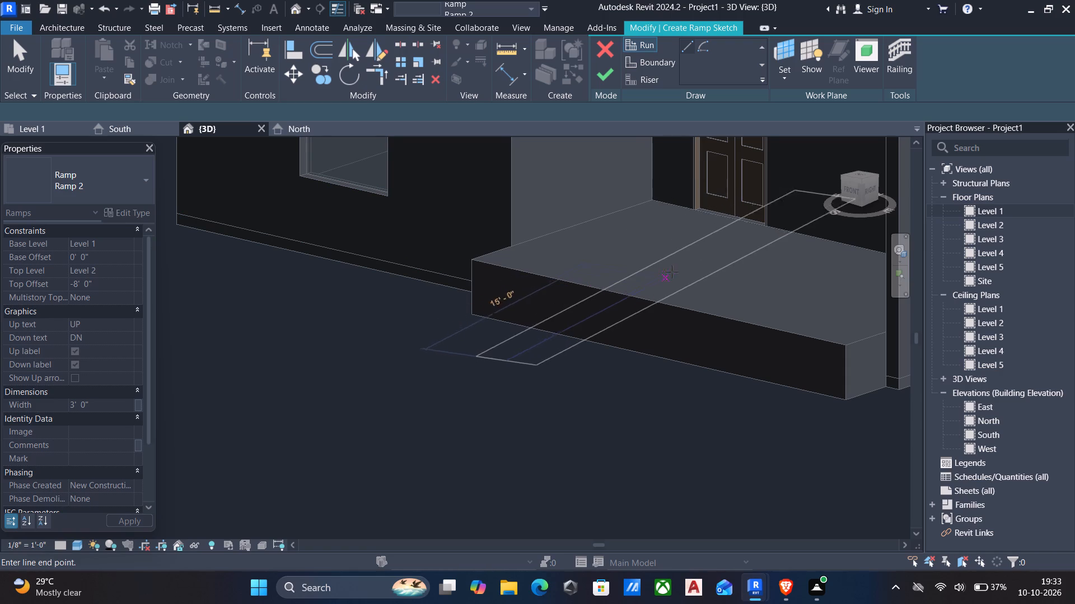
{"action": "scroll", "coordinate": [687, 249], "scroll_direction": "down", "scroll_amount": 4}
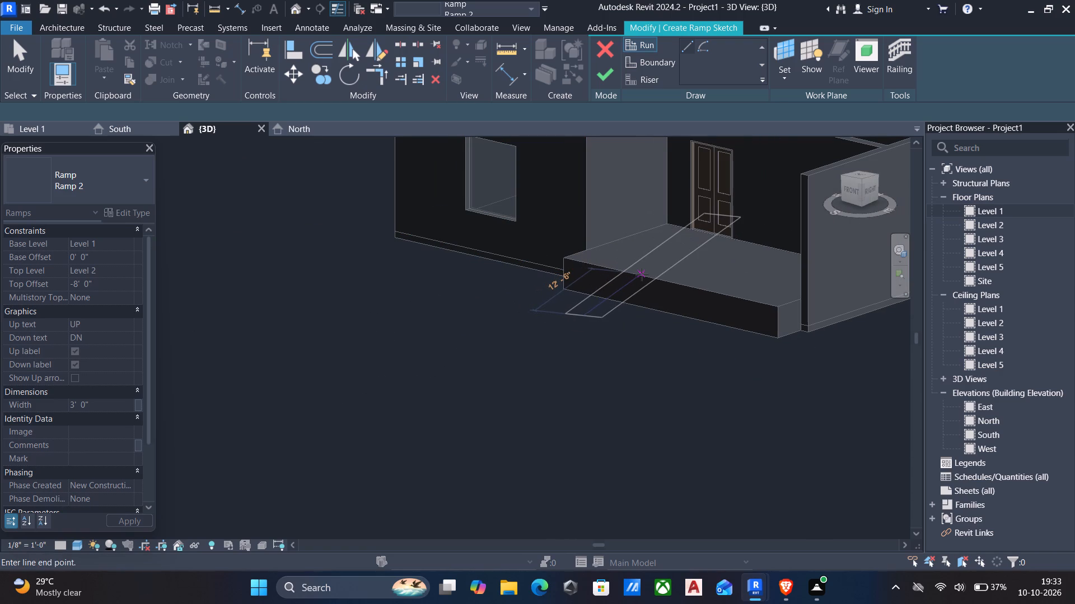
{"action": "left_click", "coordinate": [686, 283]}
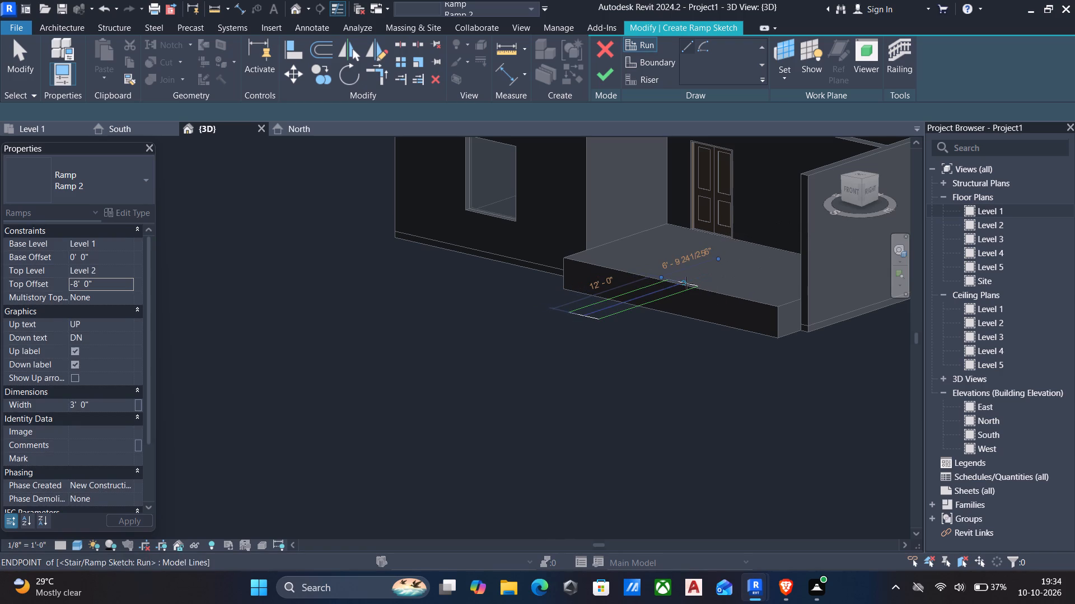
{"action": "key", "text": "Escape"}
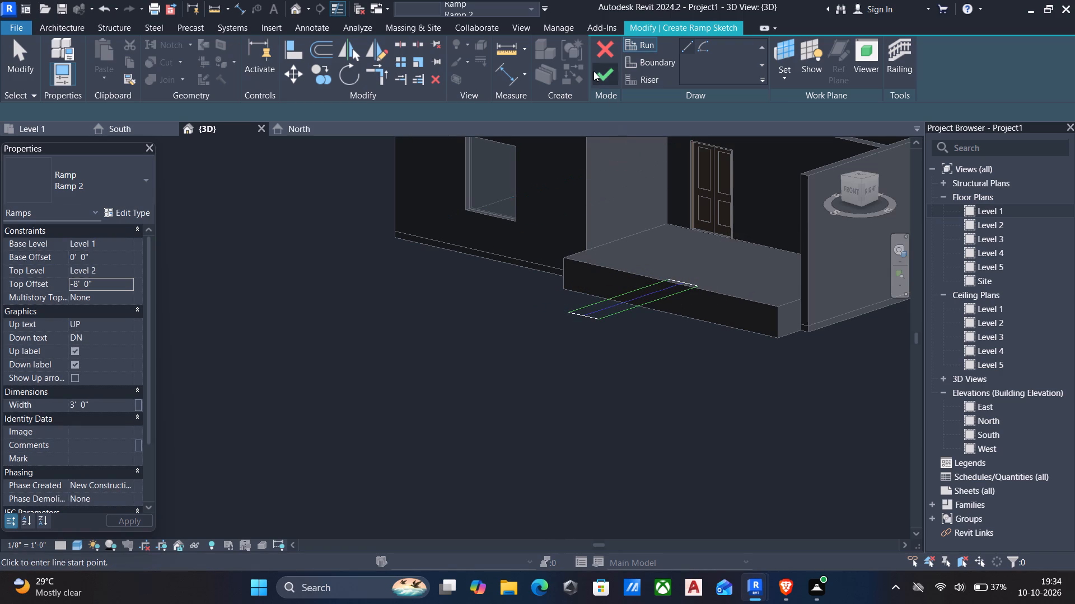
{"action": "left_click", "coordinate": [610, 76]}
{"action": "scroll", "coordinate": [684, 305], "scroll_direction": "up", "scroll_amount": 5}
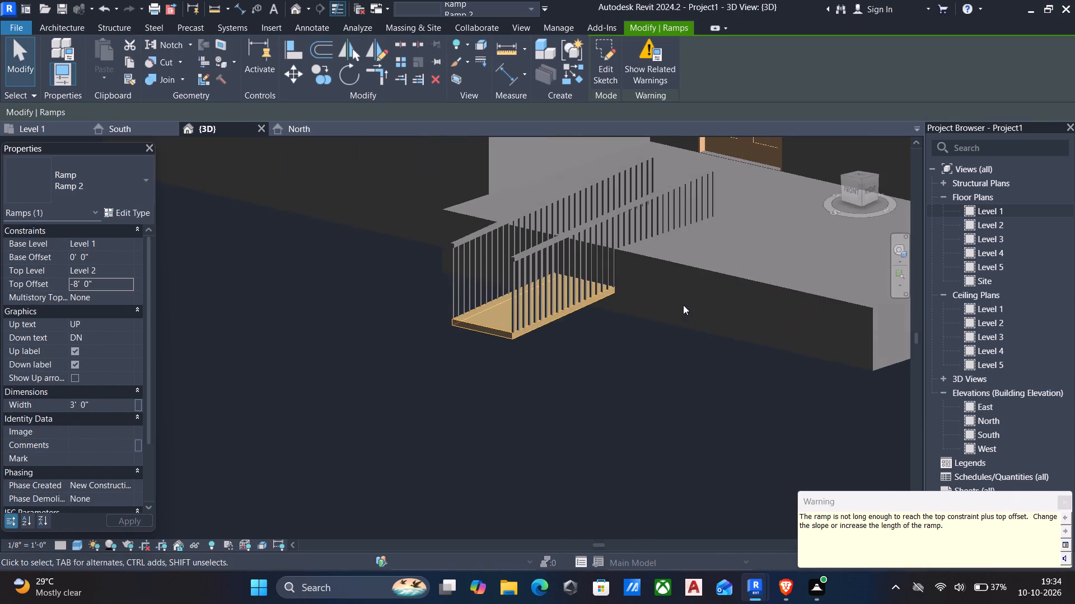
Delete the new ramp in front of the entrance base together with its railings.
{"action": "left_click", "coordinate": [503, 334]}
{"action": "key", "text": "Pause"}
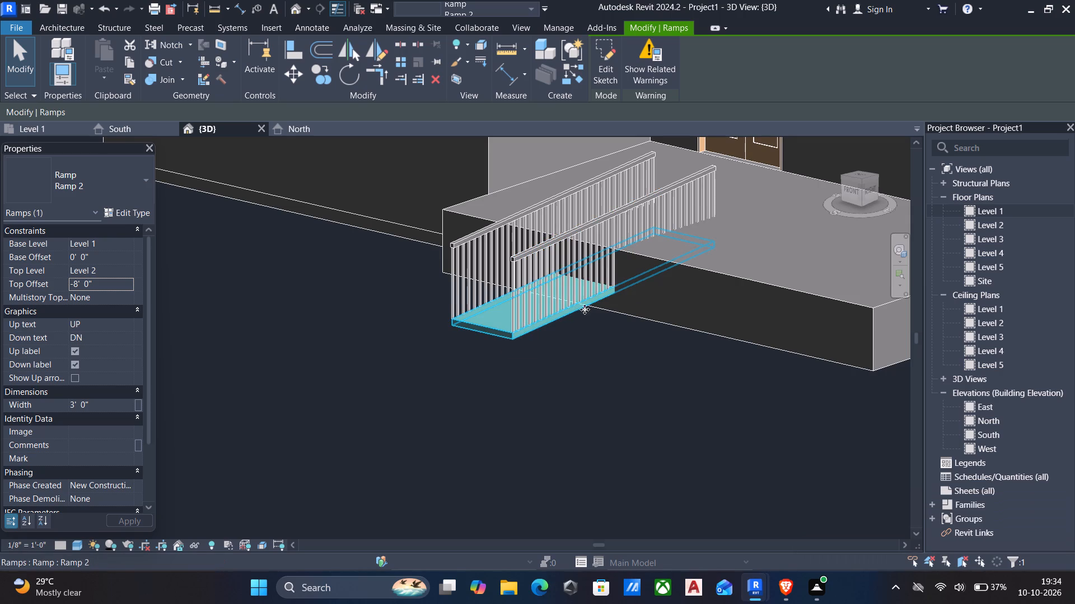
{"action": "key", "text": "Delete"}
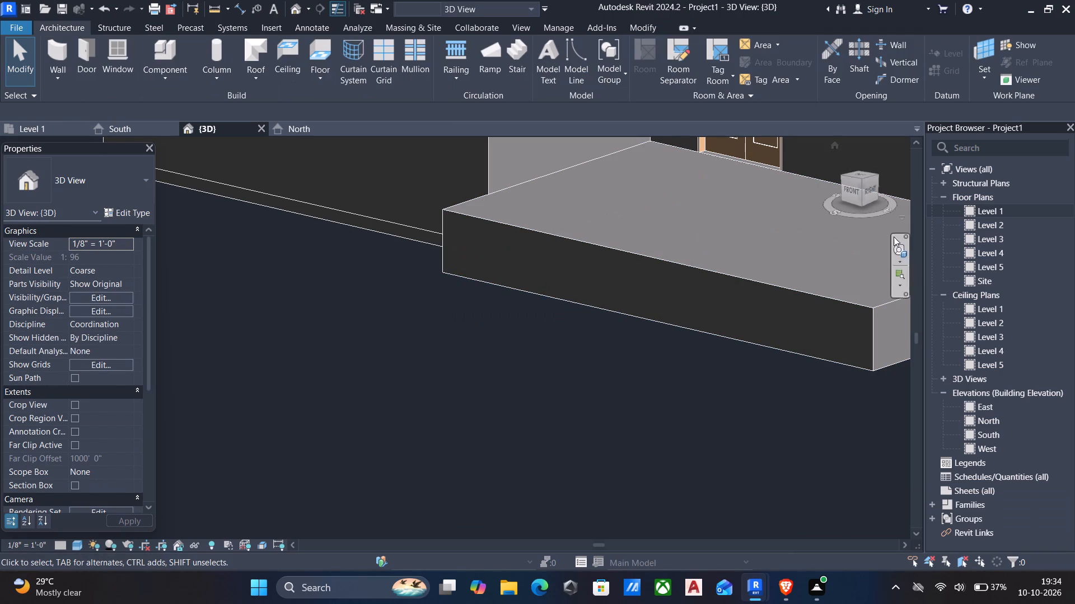
Open the Level 1 floor plan and start a new ramp sketch.
{"action": "double_click", "coordinate": [1012, 207]}
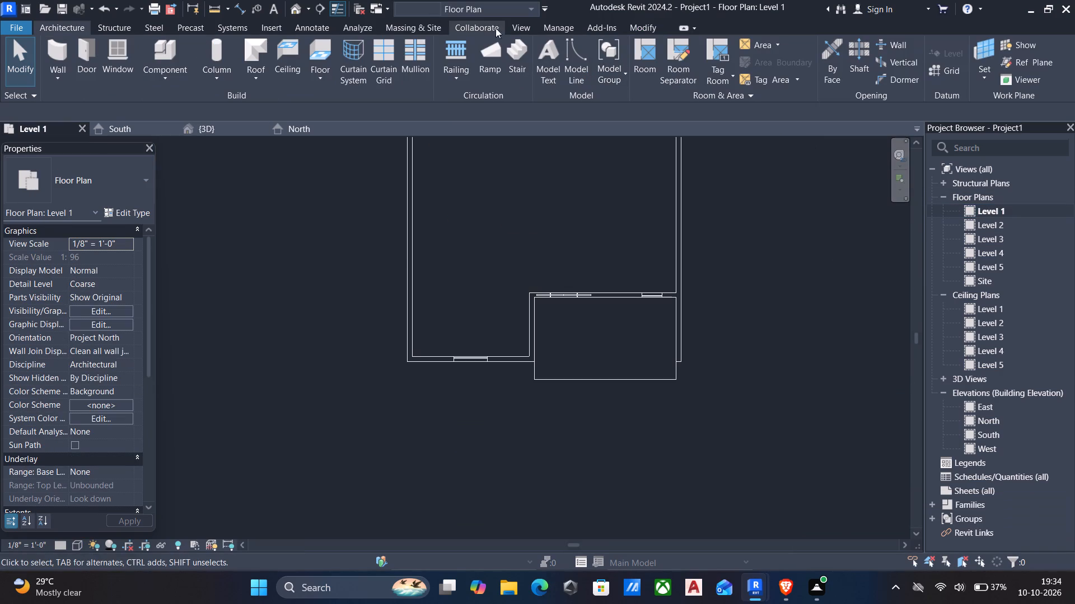
{"action": "left_click", "coordinate": [493, 50]}
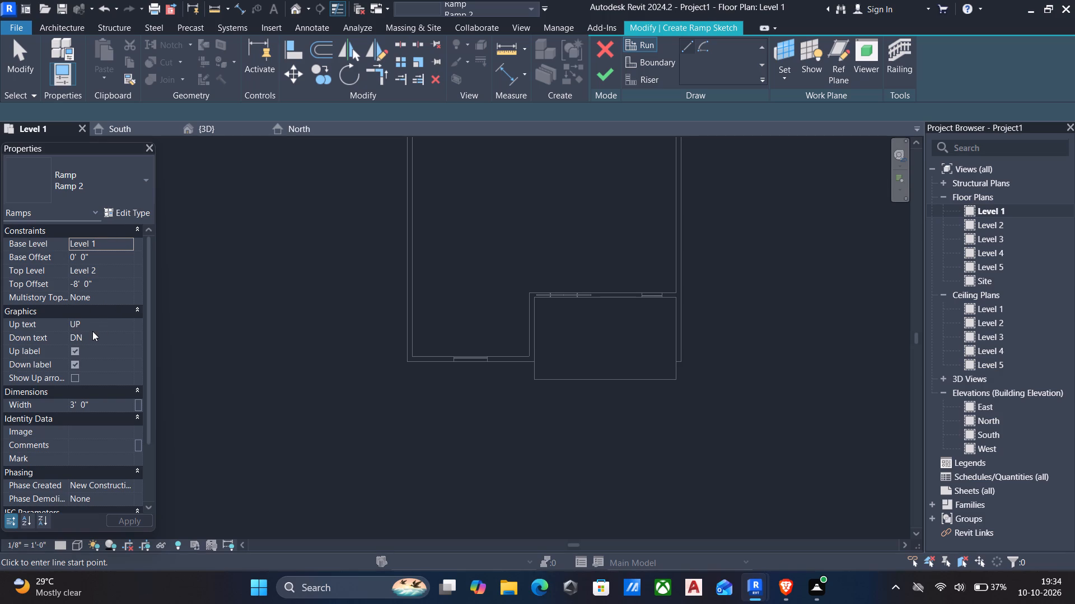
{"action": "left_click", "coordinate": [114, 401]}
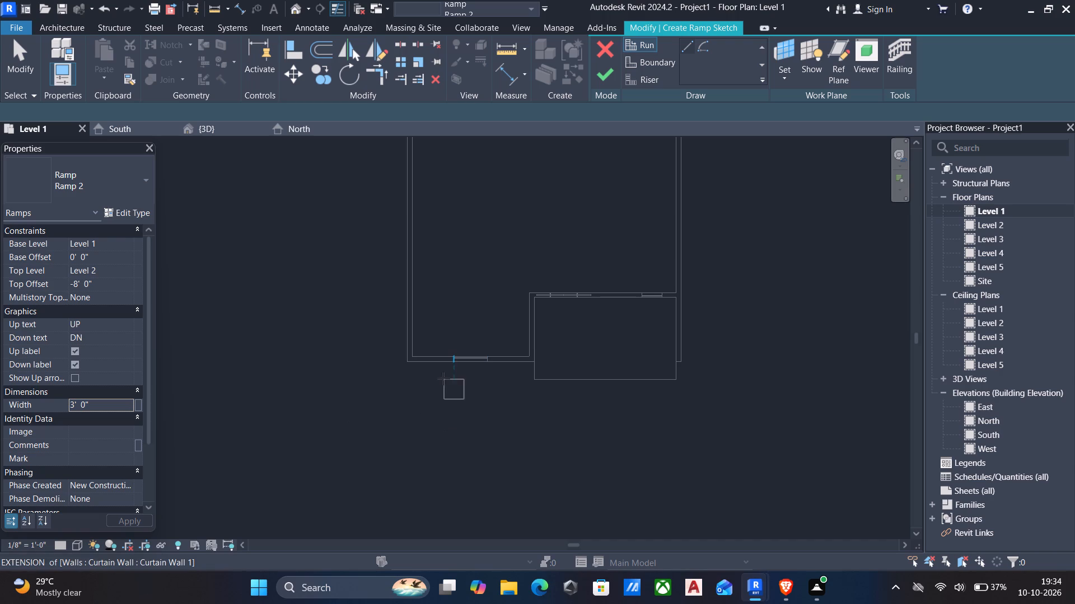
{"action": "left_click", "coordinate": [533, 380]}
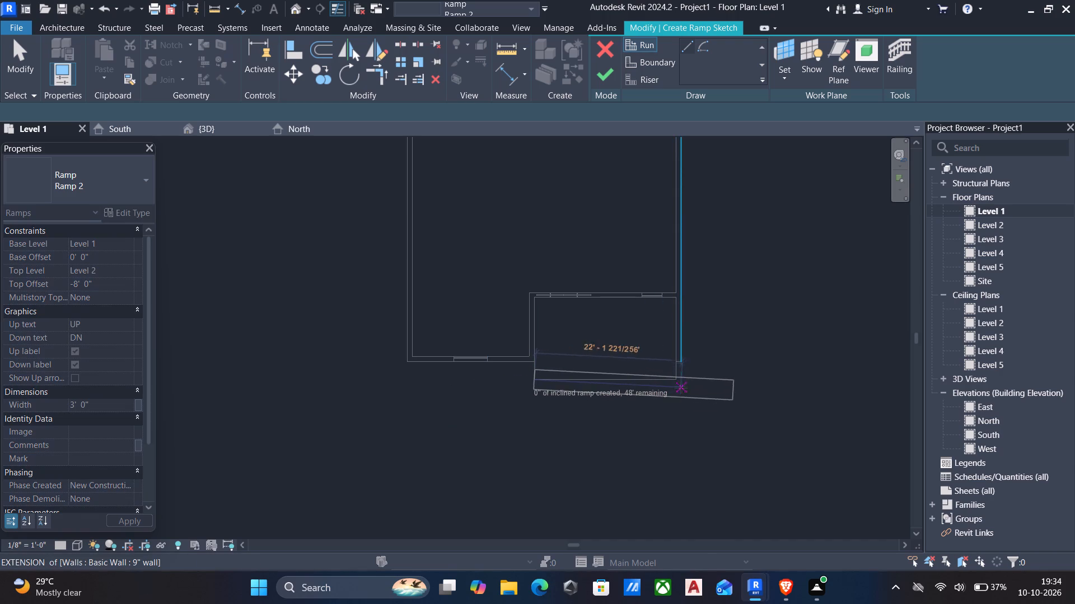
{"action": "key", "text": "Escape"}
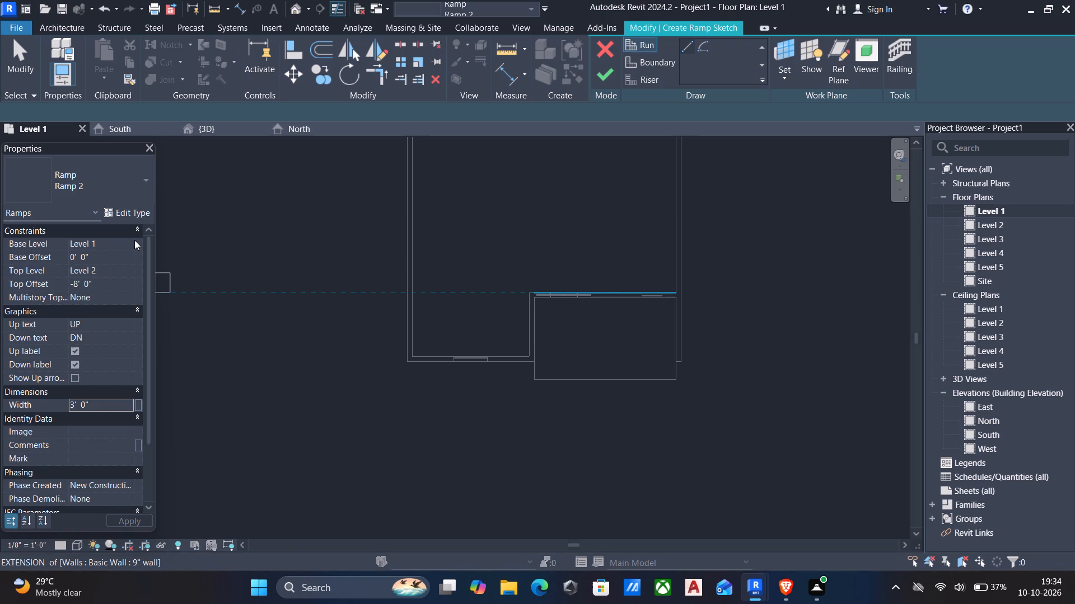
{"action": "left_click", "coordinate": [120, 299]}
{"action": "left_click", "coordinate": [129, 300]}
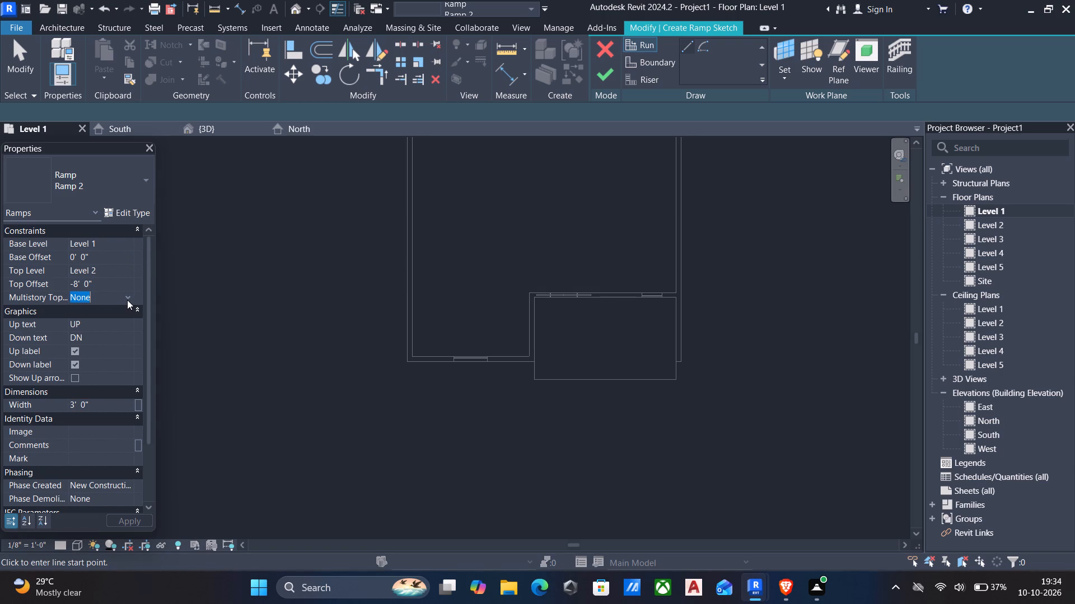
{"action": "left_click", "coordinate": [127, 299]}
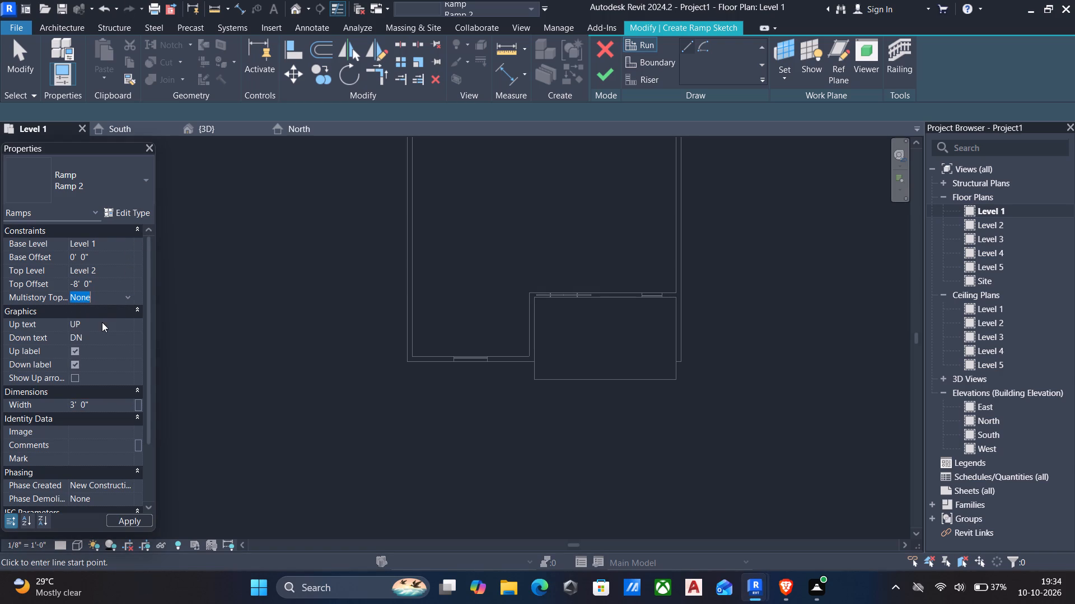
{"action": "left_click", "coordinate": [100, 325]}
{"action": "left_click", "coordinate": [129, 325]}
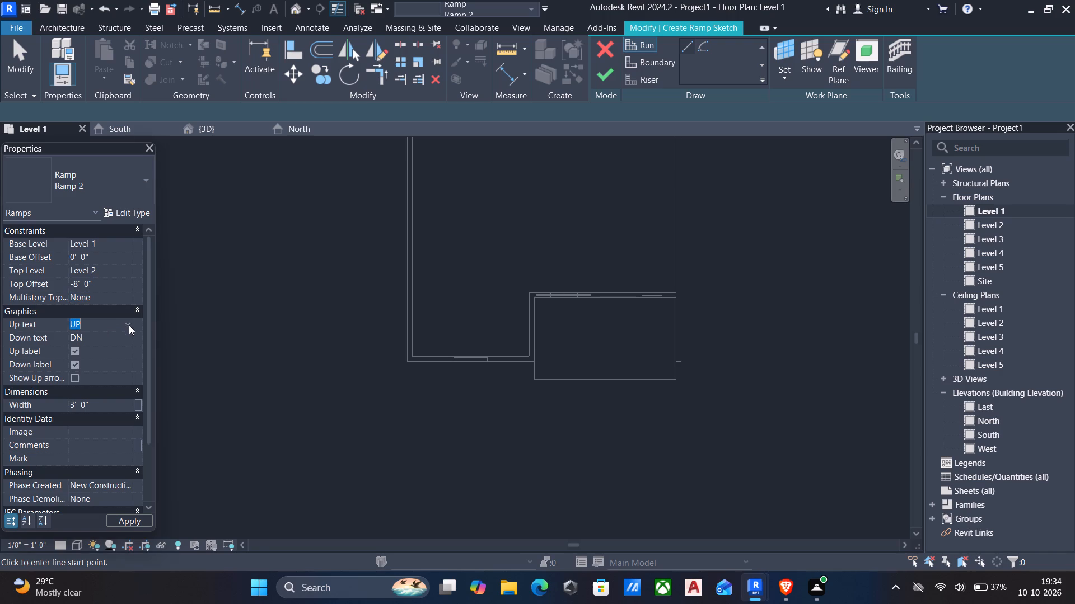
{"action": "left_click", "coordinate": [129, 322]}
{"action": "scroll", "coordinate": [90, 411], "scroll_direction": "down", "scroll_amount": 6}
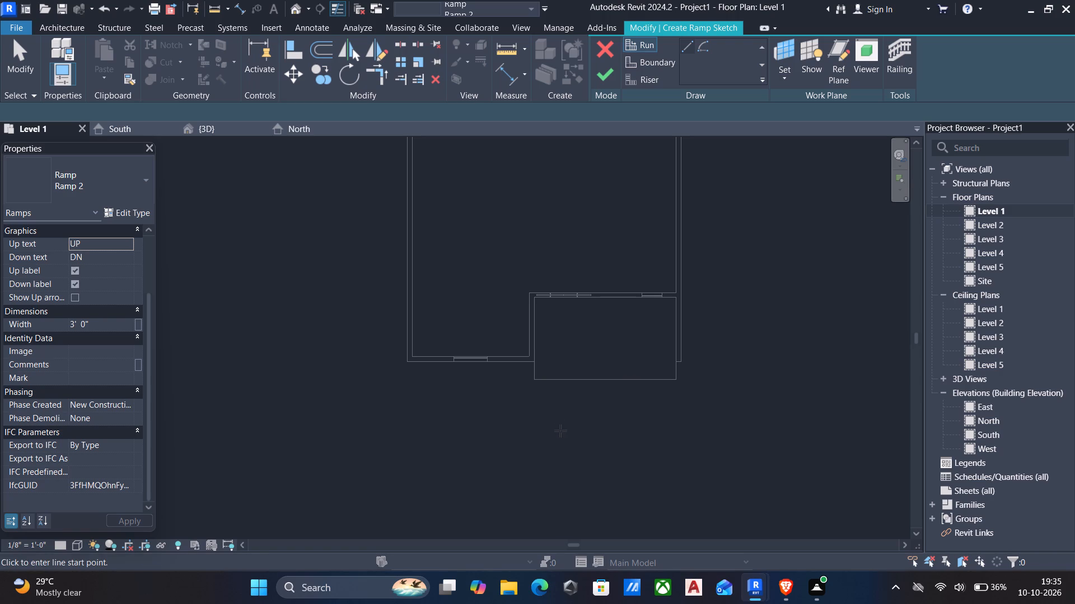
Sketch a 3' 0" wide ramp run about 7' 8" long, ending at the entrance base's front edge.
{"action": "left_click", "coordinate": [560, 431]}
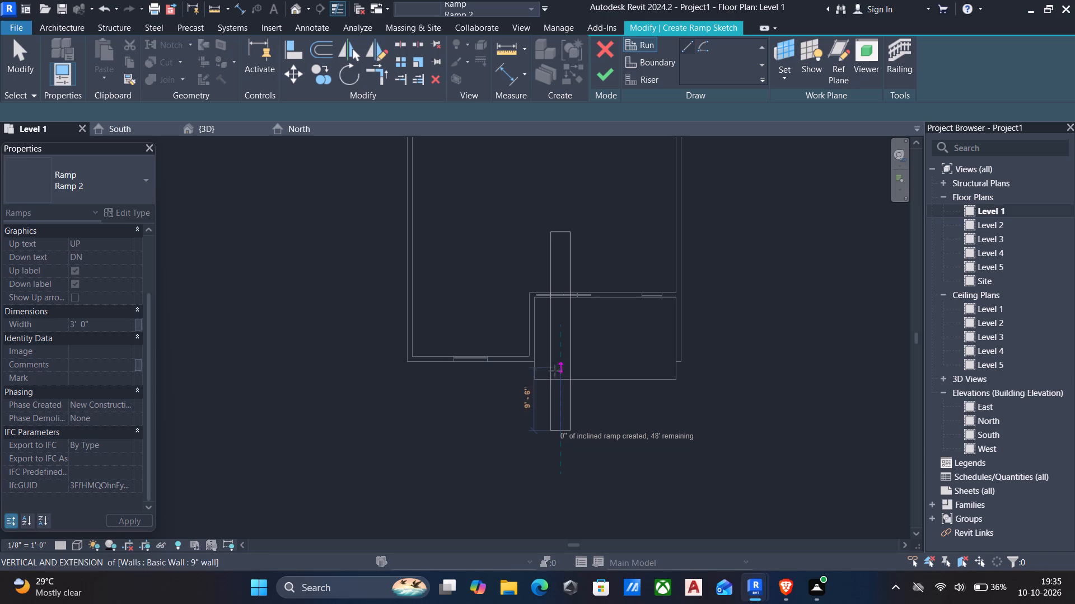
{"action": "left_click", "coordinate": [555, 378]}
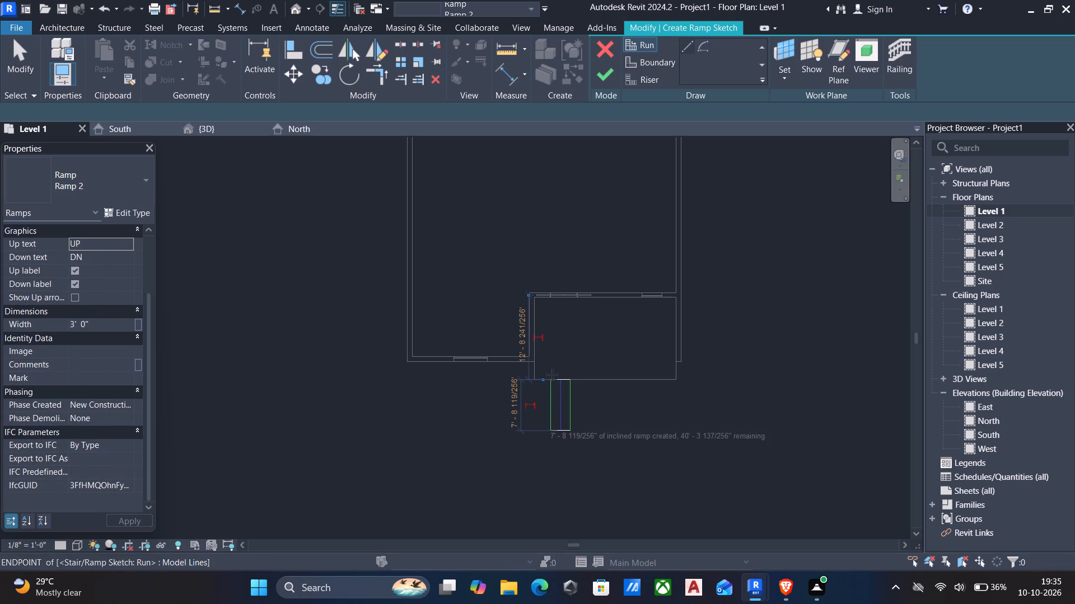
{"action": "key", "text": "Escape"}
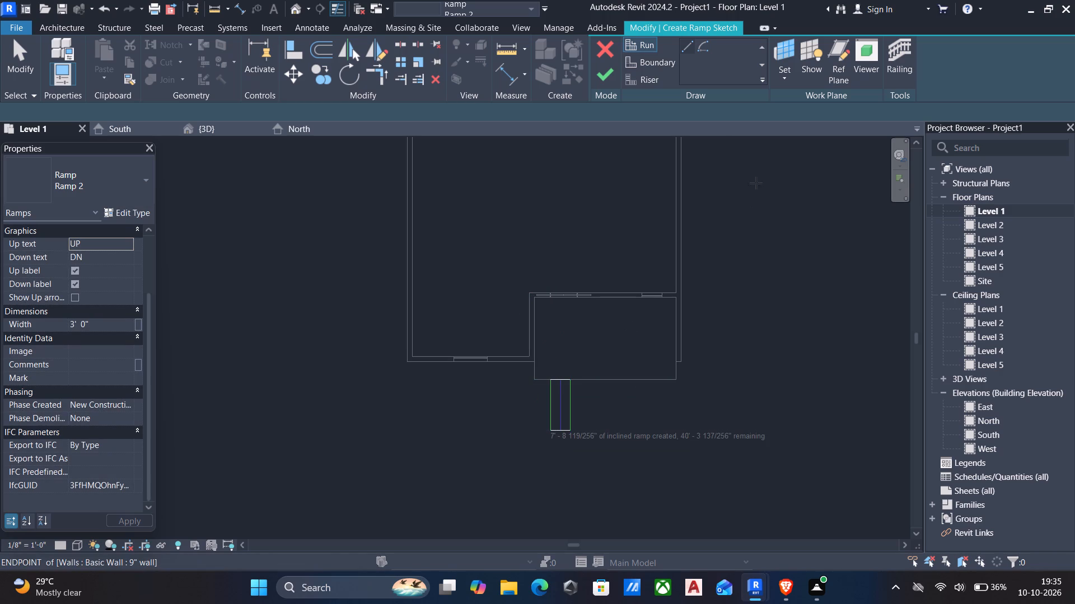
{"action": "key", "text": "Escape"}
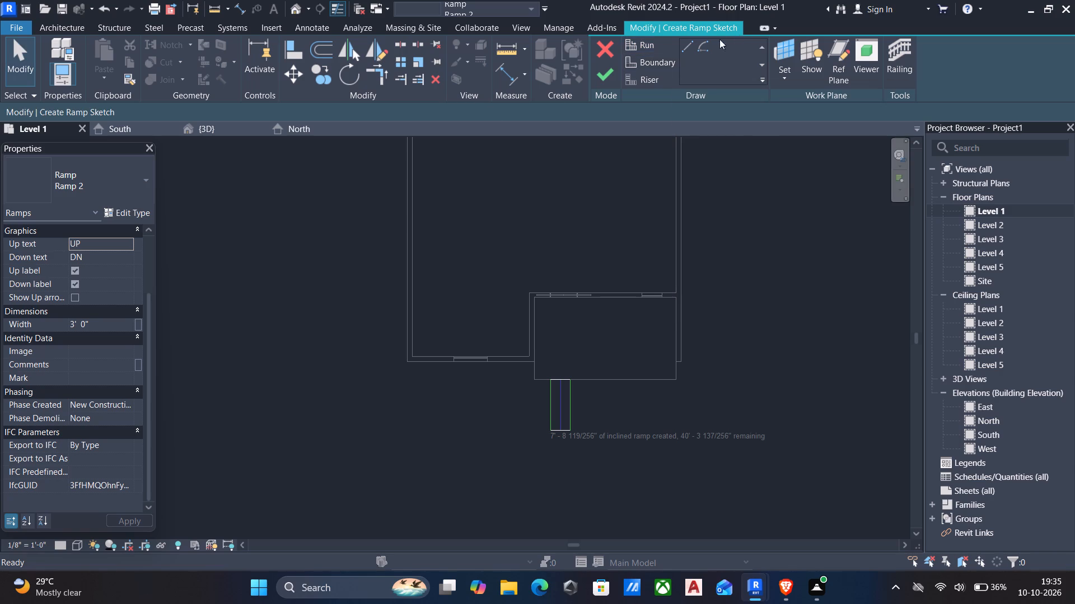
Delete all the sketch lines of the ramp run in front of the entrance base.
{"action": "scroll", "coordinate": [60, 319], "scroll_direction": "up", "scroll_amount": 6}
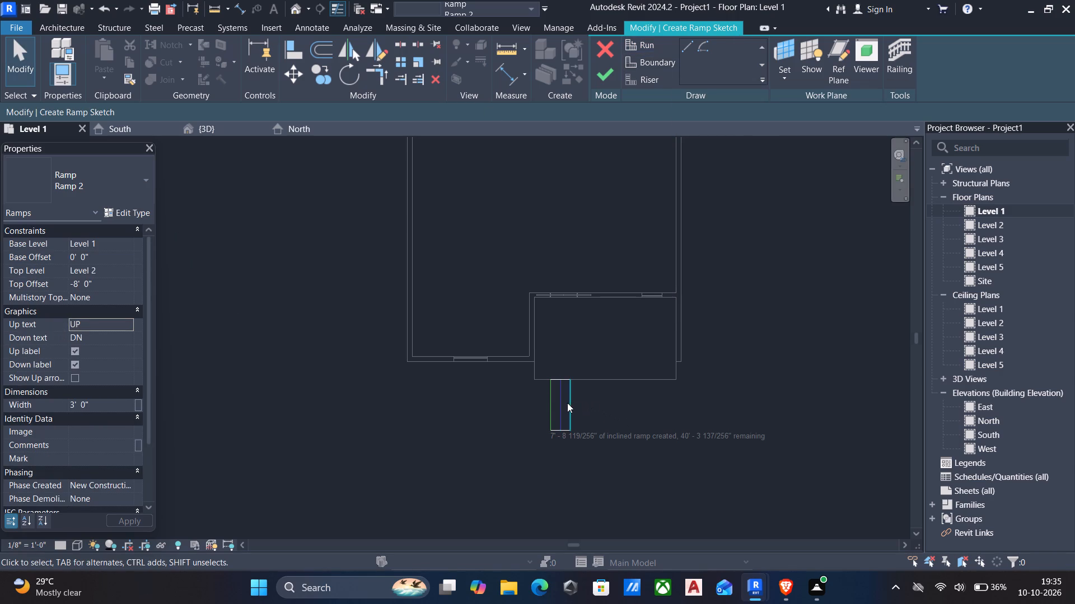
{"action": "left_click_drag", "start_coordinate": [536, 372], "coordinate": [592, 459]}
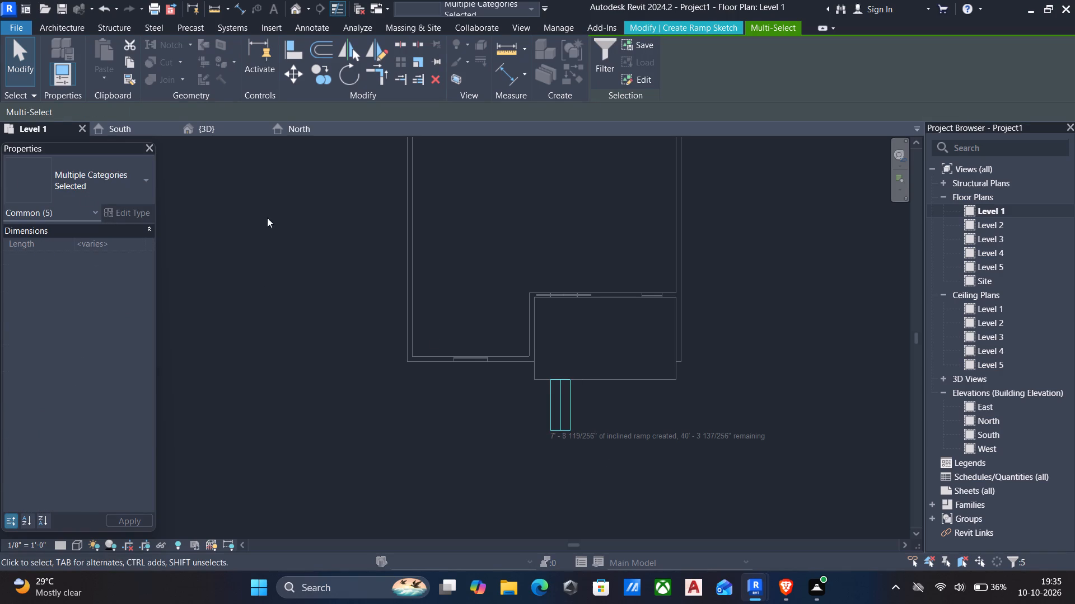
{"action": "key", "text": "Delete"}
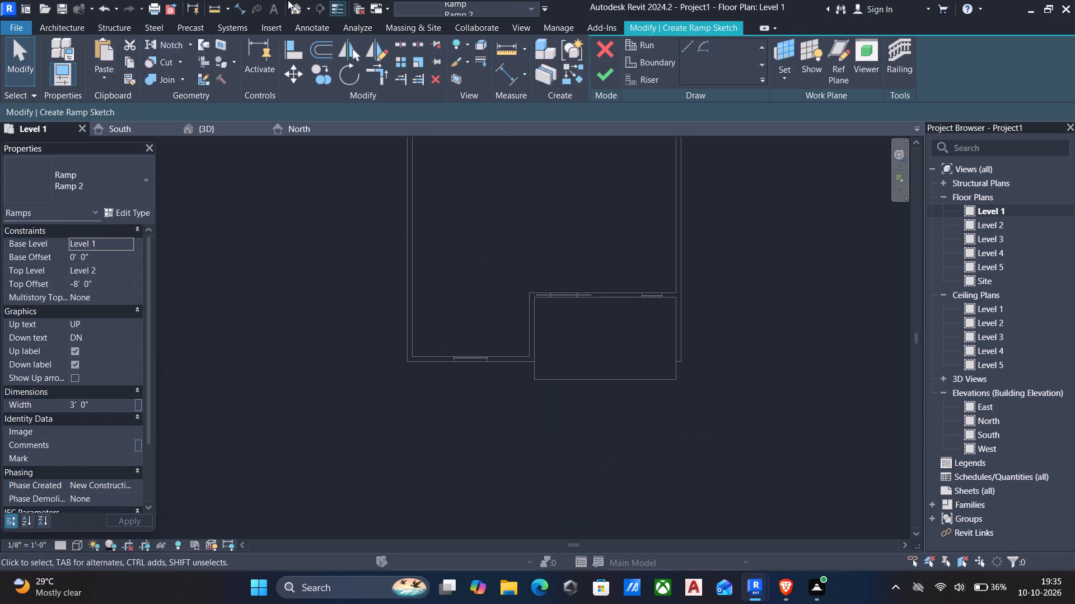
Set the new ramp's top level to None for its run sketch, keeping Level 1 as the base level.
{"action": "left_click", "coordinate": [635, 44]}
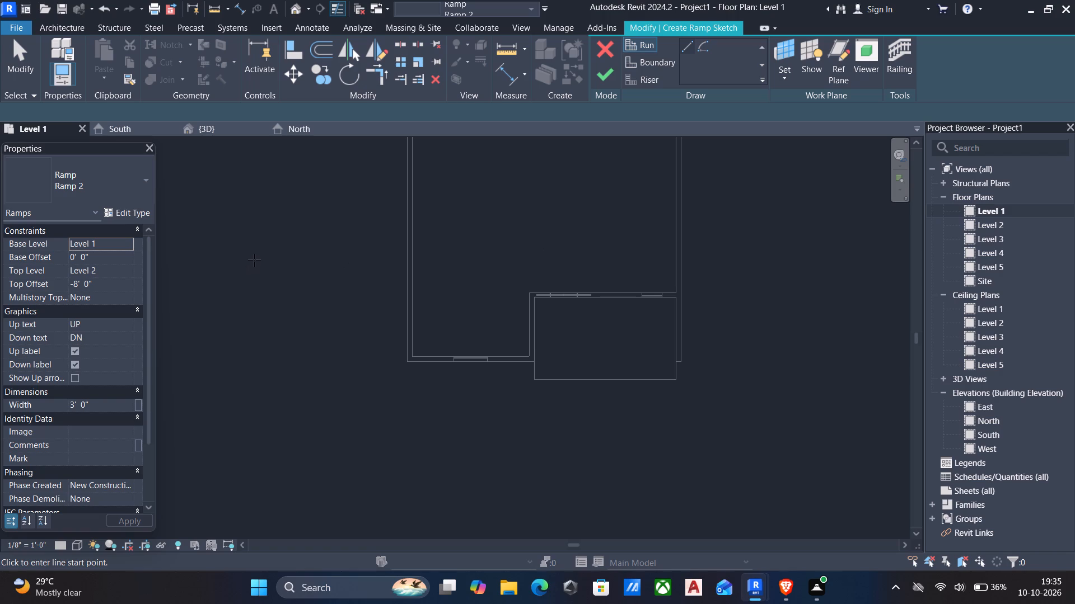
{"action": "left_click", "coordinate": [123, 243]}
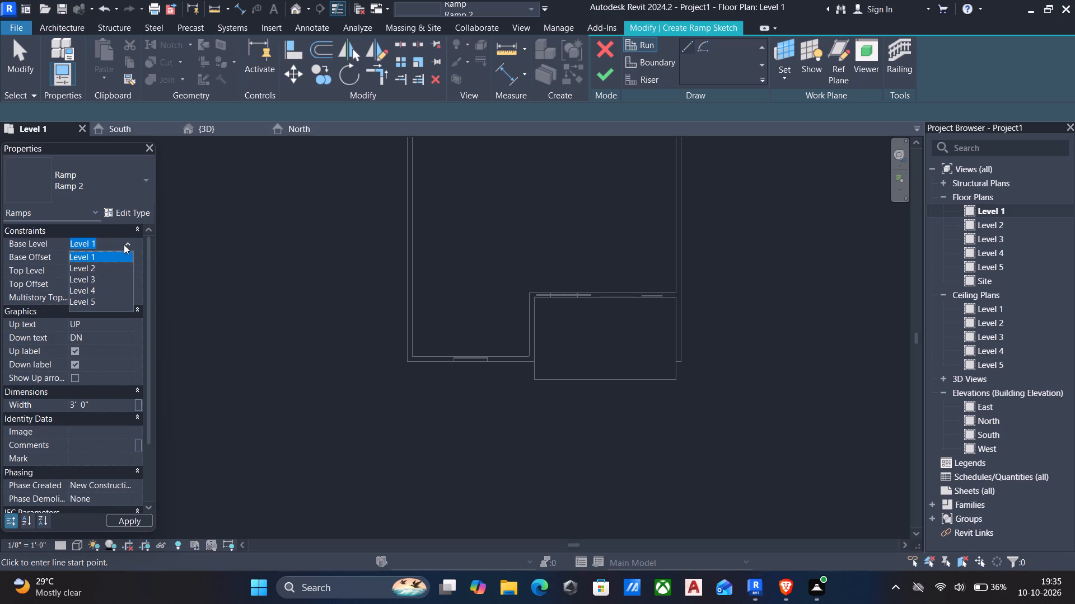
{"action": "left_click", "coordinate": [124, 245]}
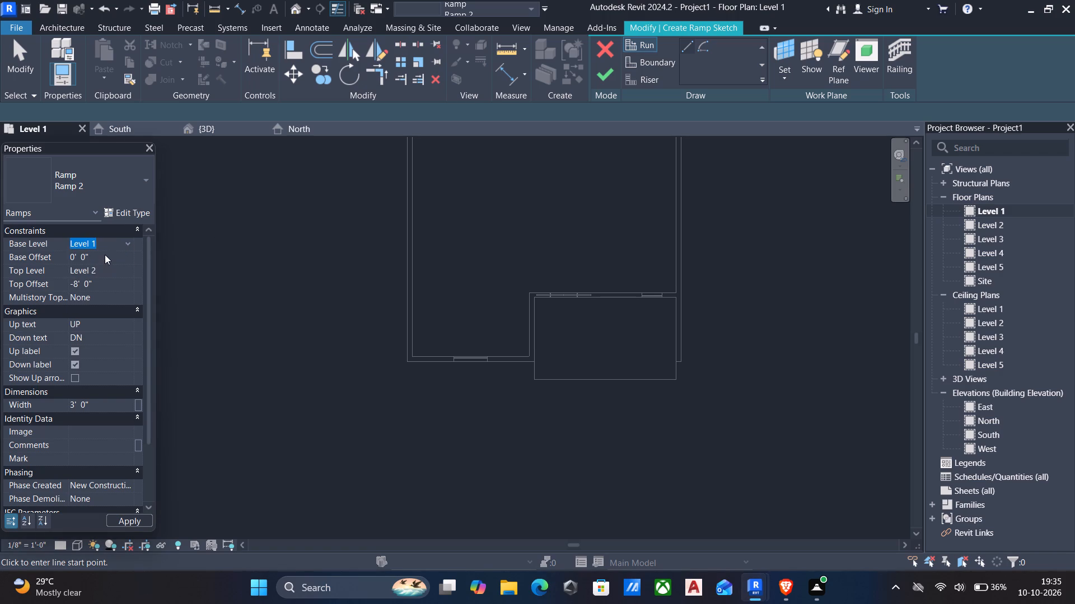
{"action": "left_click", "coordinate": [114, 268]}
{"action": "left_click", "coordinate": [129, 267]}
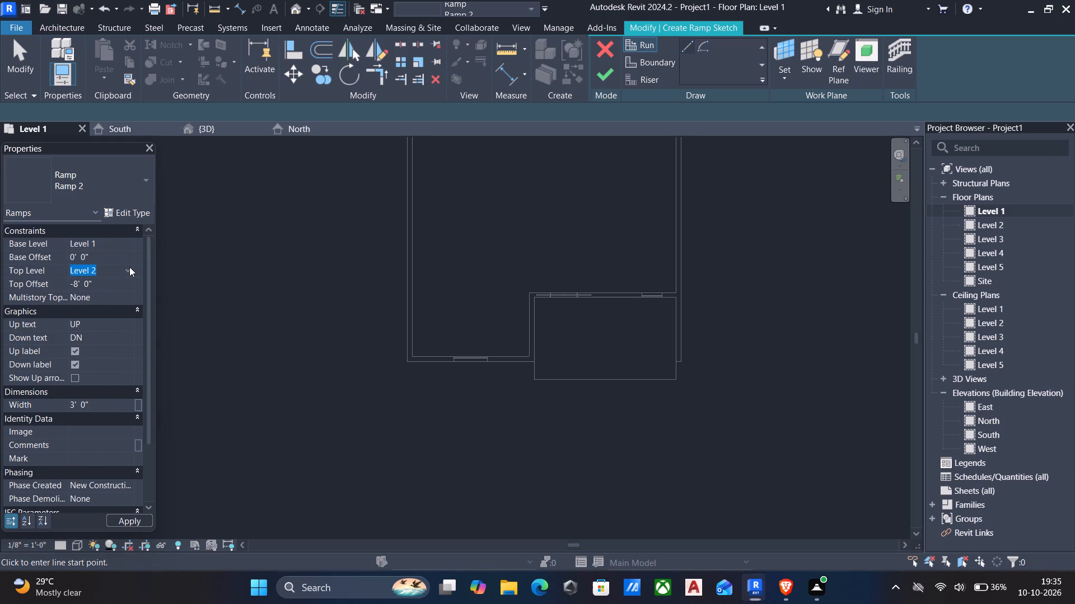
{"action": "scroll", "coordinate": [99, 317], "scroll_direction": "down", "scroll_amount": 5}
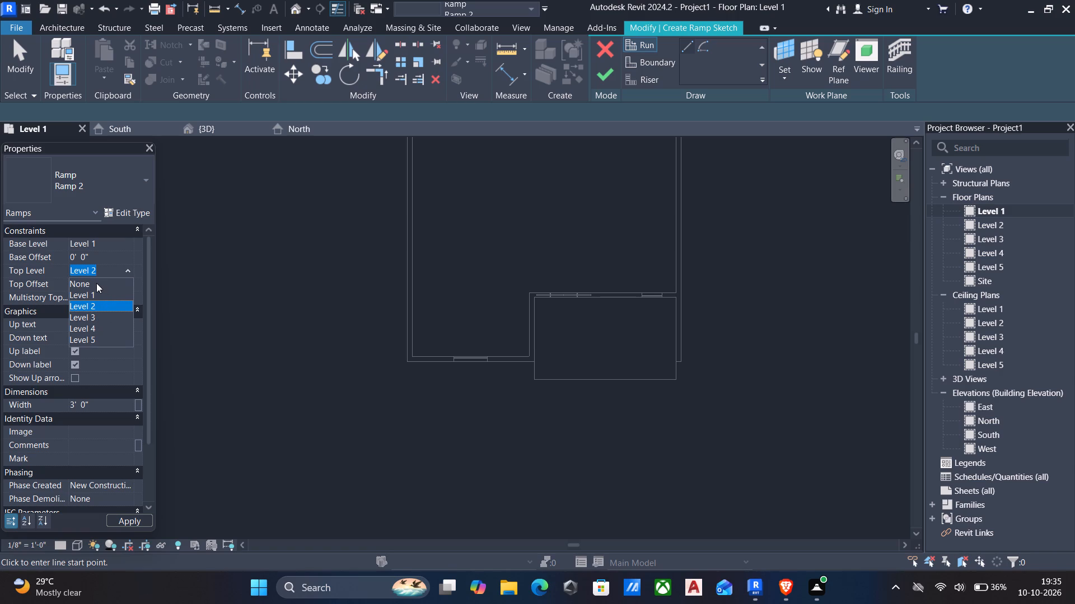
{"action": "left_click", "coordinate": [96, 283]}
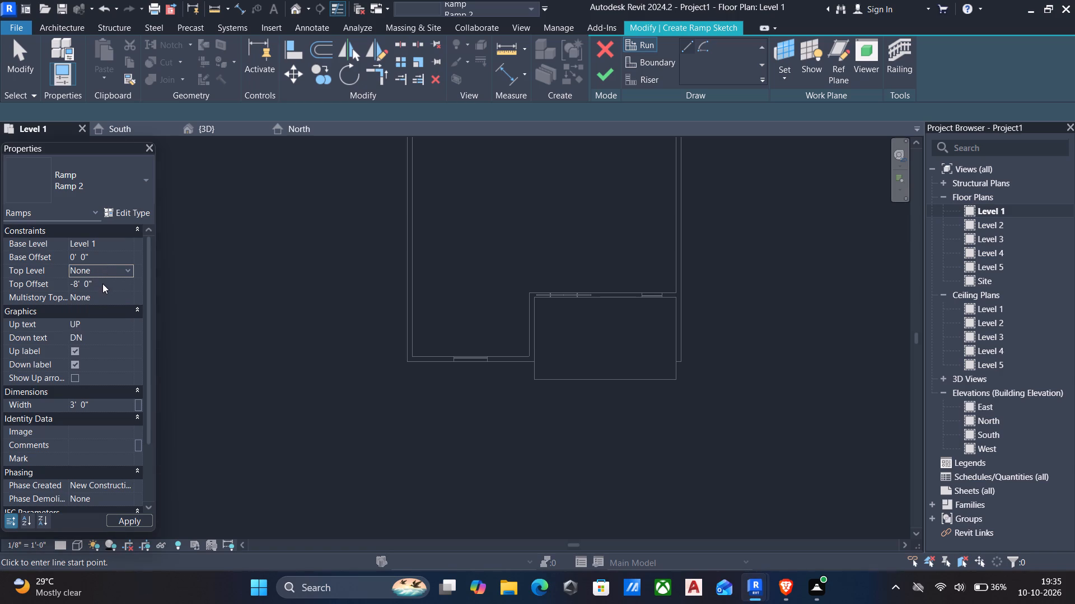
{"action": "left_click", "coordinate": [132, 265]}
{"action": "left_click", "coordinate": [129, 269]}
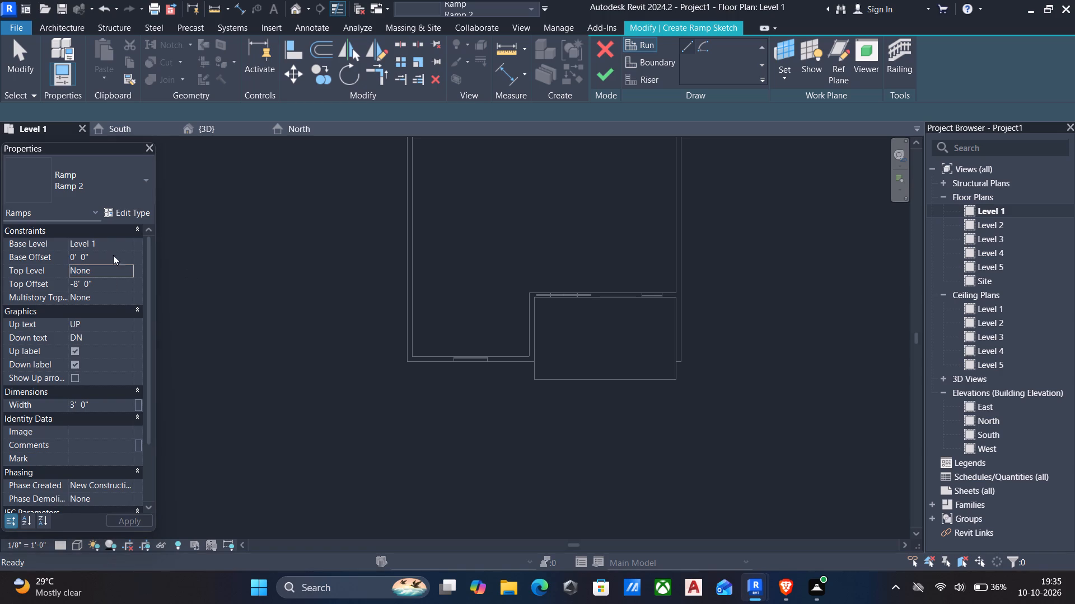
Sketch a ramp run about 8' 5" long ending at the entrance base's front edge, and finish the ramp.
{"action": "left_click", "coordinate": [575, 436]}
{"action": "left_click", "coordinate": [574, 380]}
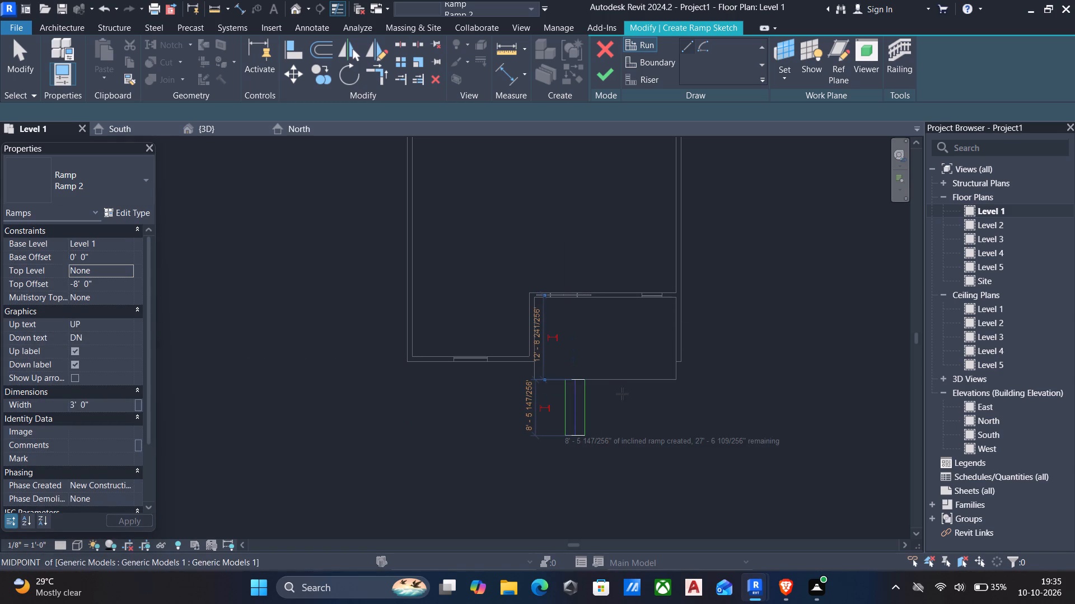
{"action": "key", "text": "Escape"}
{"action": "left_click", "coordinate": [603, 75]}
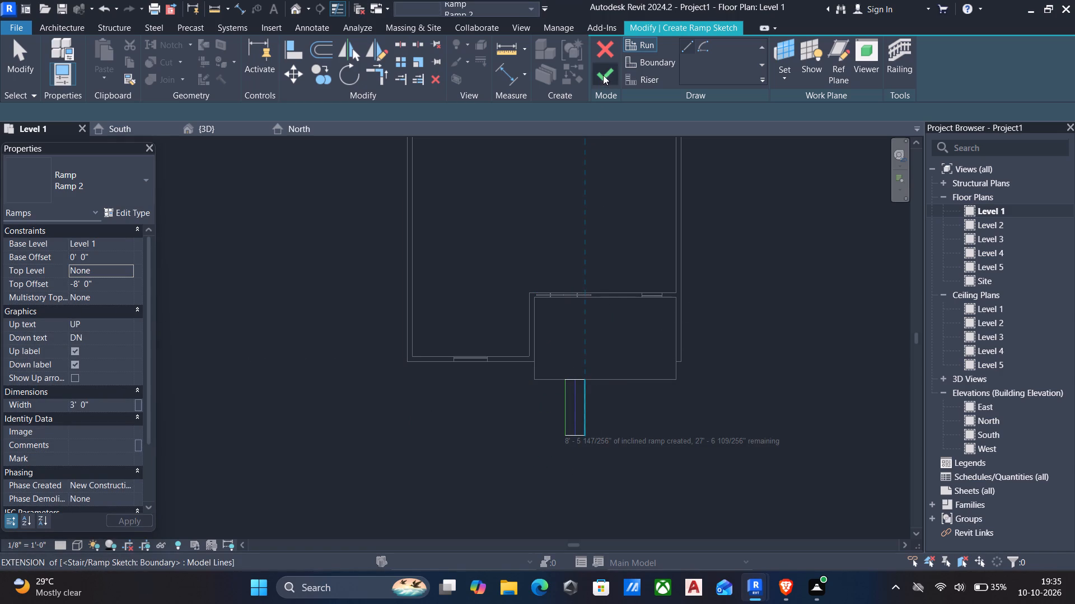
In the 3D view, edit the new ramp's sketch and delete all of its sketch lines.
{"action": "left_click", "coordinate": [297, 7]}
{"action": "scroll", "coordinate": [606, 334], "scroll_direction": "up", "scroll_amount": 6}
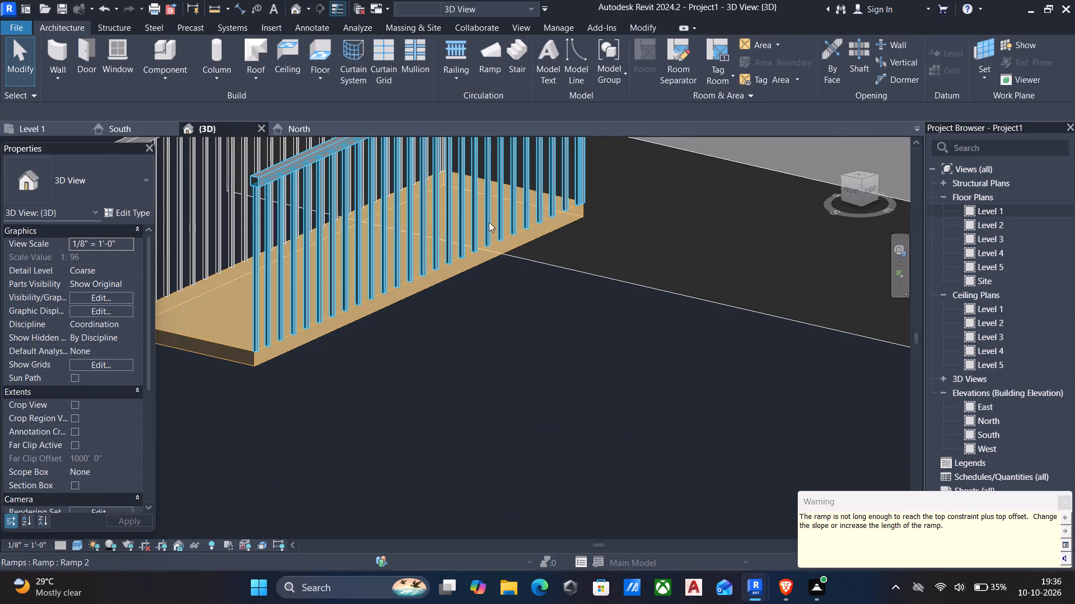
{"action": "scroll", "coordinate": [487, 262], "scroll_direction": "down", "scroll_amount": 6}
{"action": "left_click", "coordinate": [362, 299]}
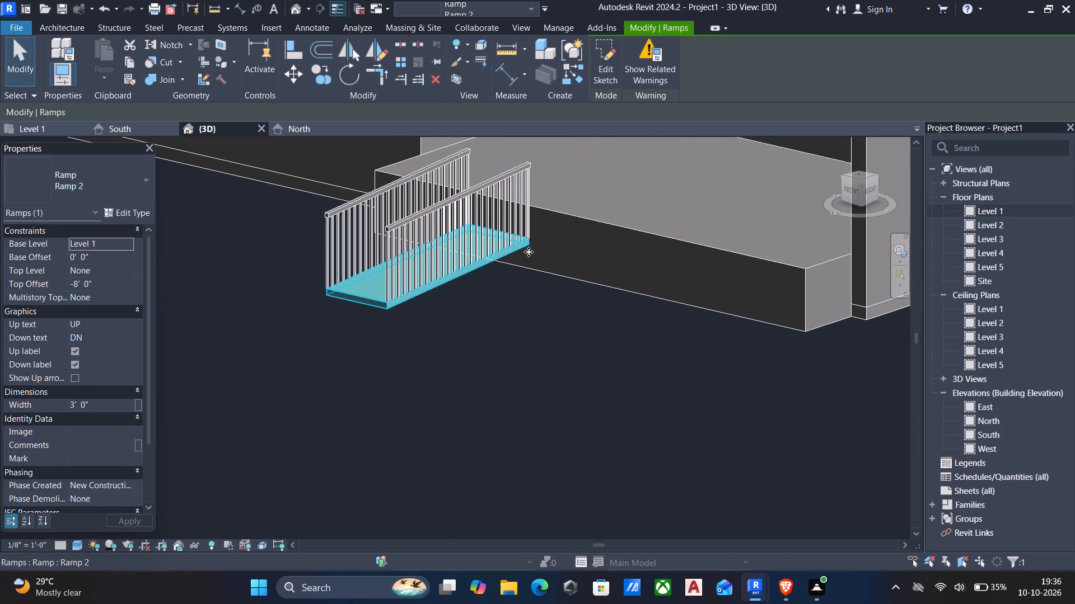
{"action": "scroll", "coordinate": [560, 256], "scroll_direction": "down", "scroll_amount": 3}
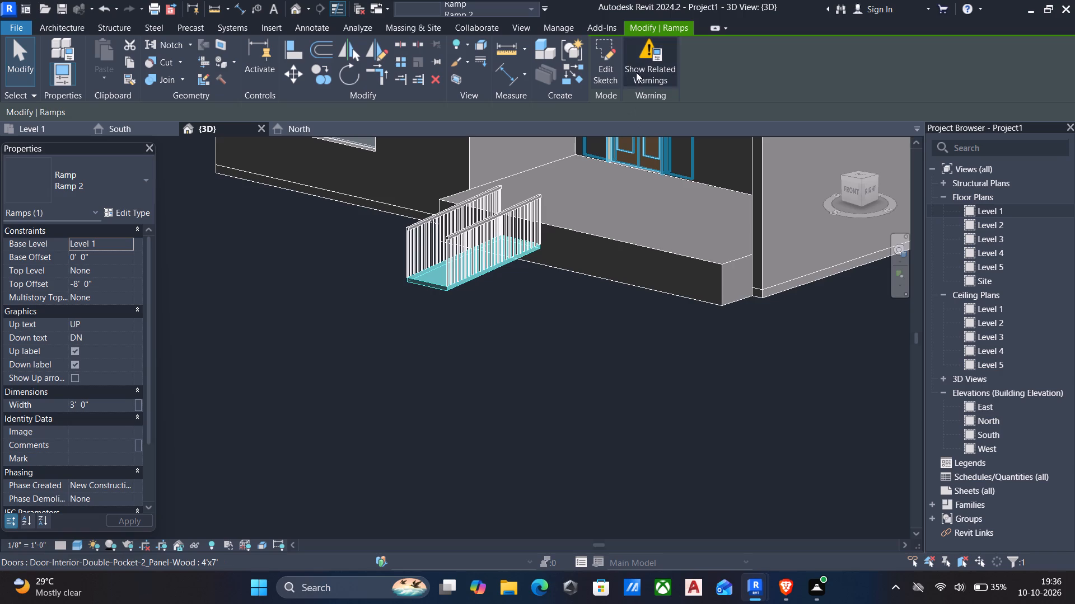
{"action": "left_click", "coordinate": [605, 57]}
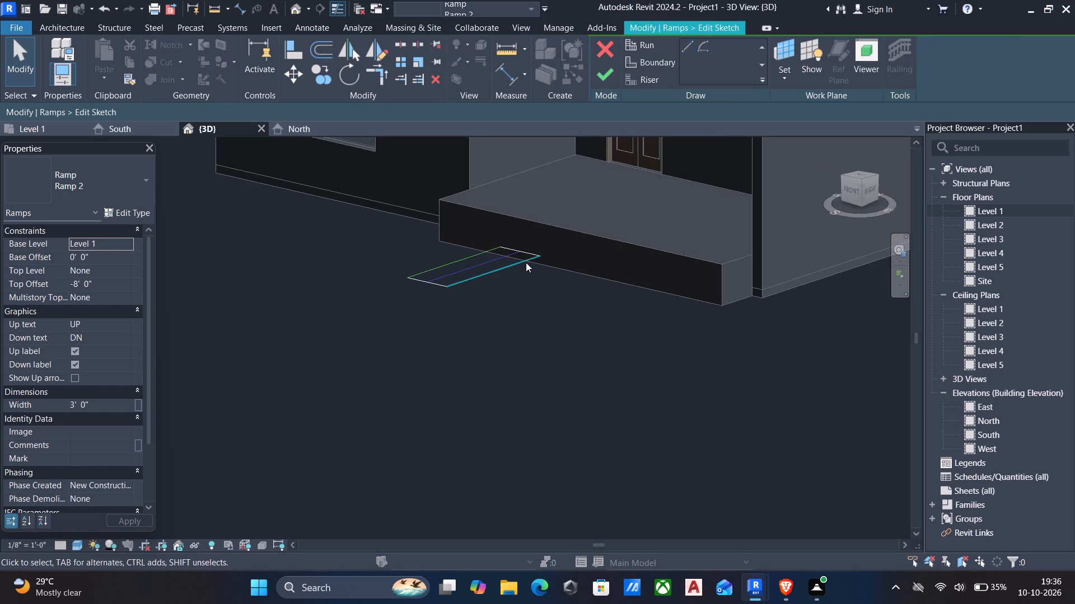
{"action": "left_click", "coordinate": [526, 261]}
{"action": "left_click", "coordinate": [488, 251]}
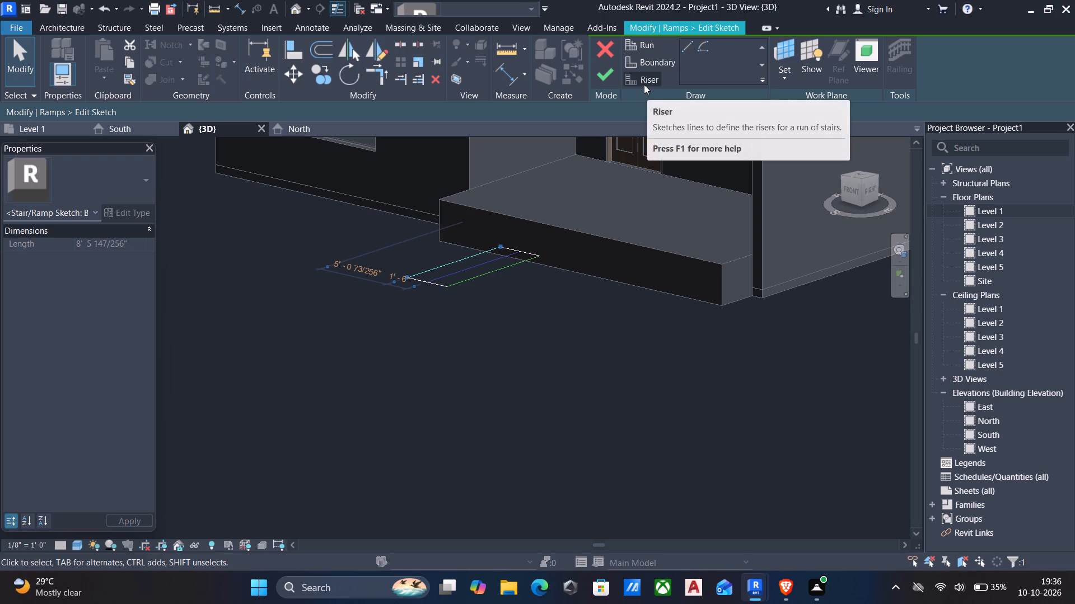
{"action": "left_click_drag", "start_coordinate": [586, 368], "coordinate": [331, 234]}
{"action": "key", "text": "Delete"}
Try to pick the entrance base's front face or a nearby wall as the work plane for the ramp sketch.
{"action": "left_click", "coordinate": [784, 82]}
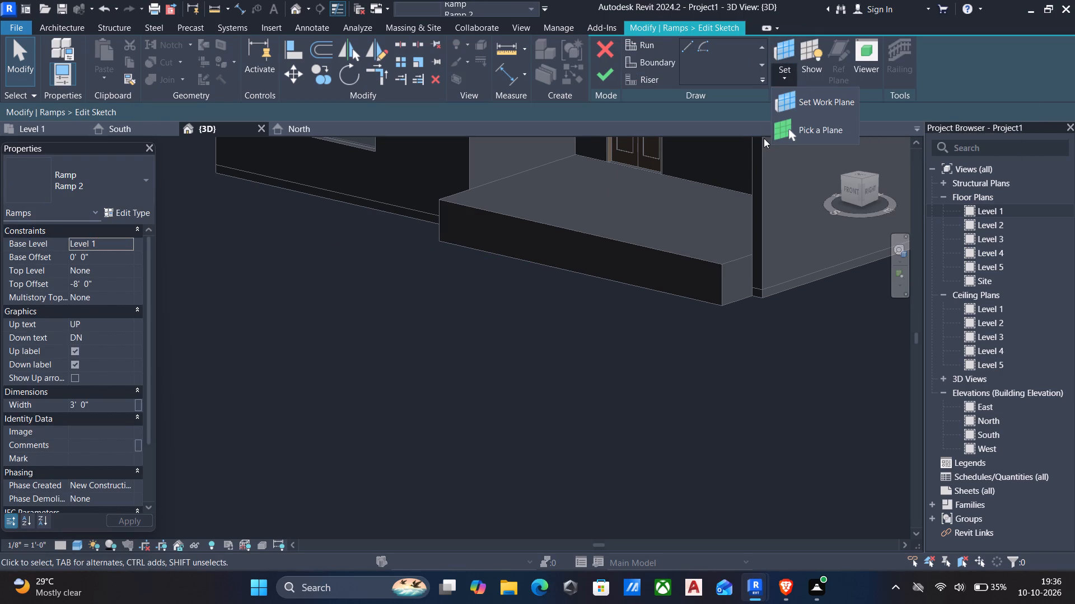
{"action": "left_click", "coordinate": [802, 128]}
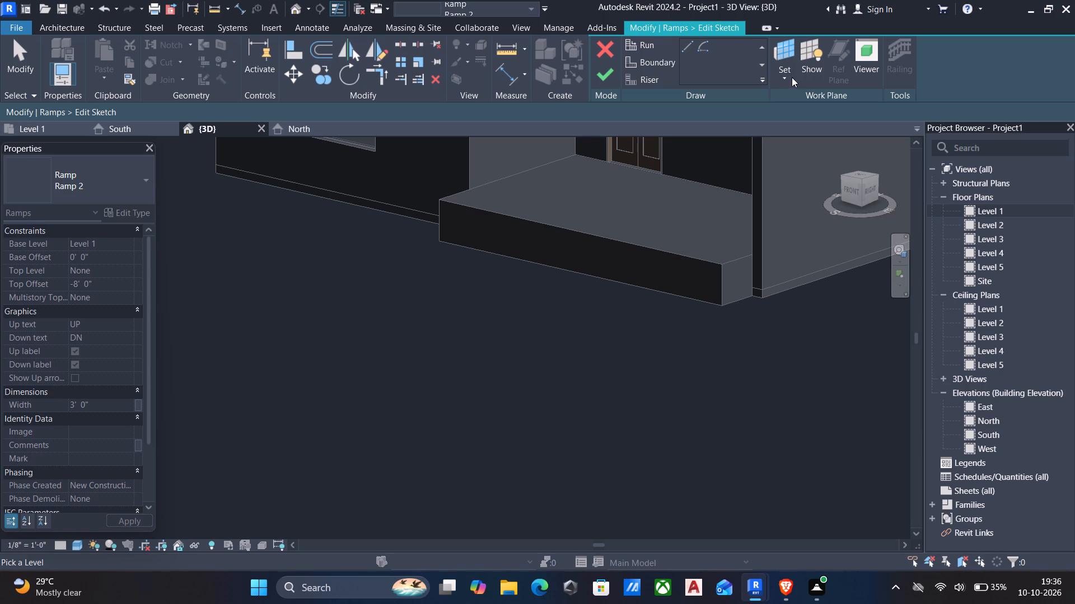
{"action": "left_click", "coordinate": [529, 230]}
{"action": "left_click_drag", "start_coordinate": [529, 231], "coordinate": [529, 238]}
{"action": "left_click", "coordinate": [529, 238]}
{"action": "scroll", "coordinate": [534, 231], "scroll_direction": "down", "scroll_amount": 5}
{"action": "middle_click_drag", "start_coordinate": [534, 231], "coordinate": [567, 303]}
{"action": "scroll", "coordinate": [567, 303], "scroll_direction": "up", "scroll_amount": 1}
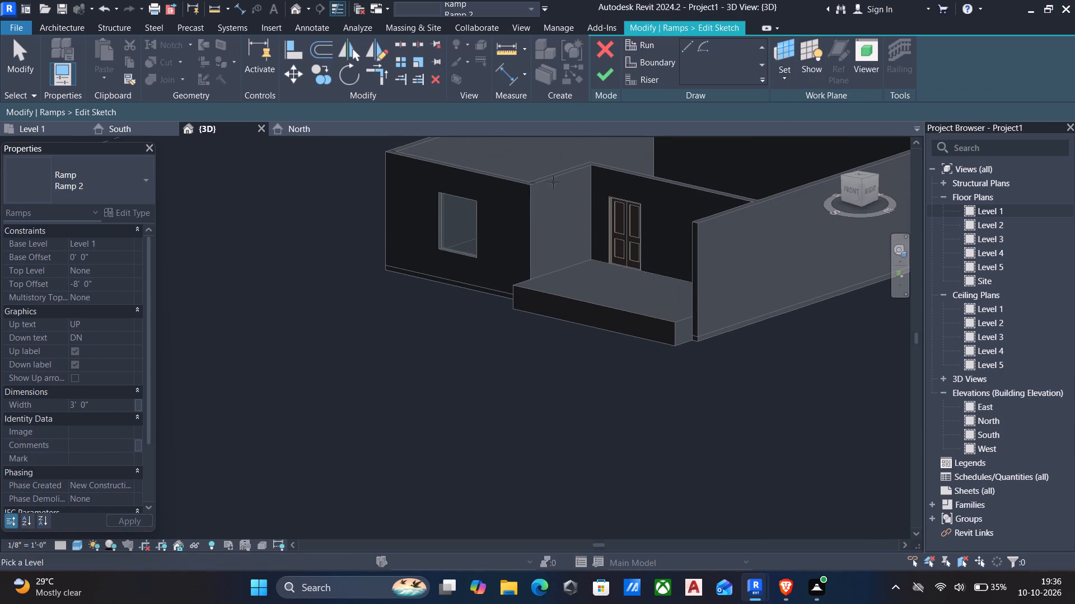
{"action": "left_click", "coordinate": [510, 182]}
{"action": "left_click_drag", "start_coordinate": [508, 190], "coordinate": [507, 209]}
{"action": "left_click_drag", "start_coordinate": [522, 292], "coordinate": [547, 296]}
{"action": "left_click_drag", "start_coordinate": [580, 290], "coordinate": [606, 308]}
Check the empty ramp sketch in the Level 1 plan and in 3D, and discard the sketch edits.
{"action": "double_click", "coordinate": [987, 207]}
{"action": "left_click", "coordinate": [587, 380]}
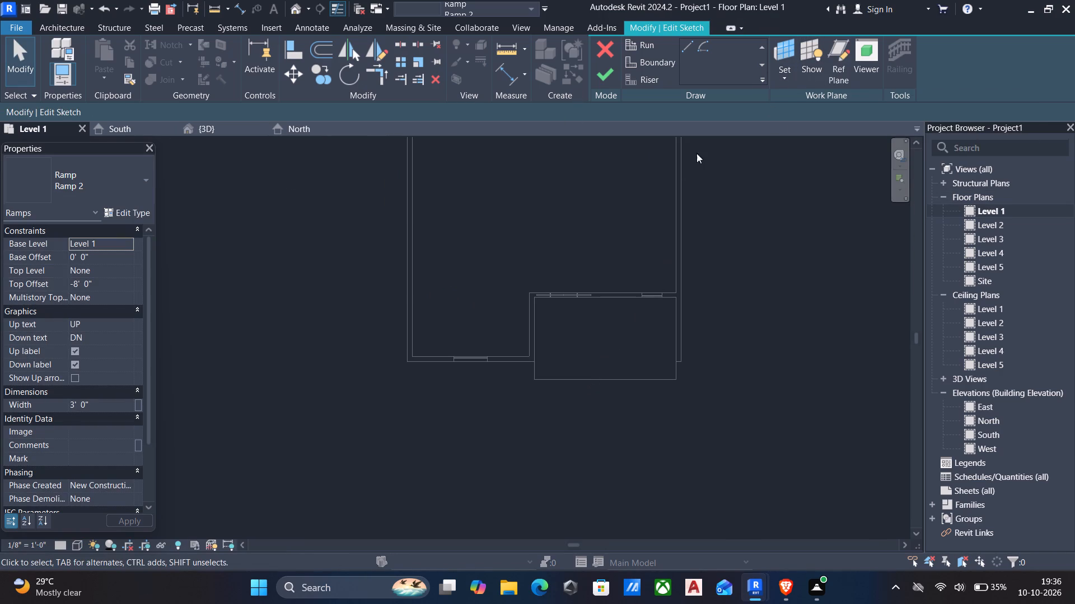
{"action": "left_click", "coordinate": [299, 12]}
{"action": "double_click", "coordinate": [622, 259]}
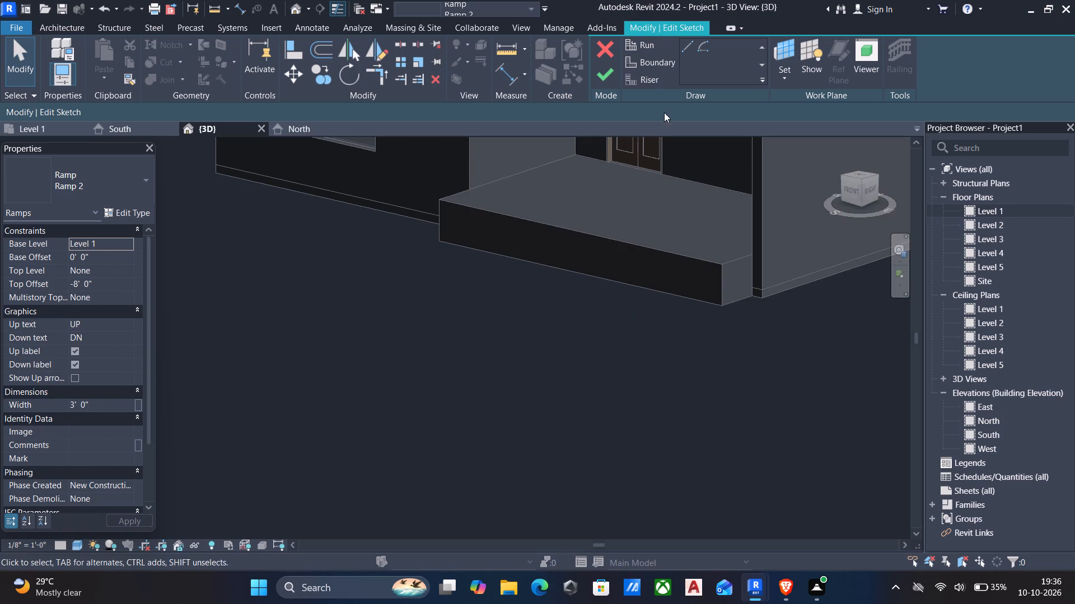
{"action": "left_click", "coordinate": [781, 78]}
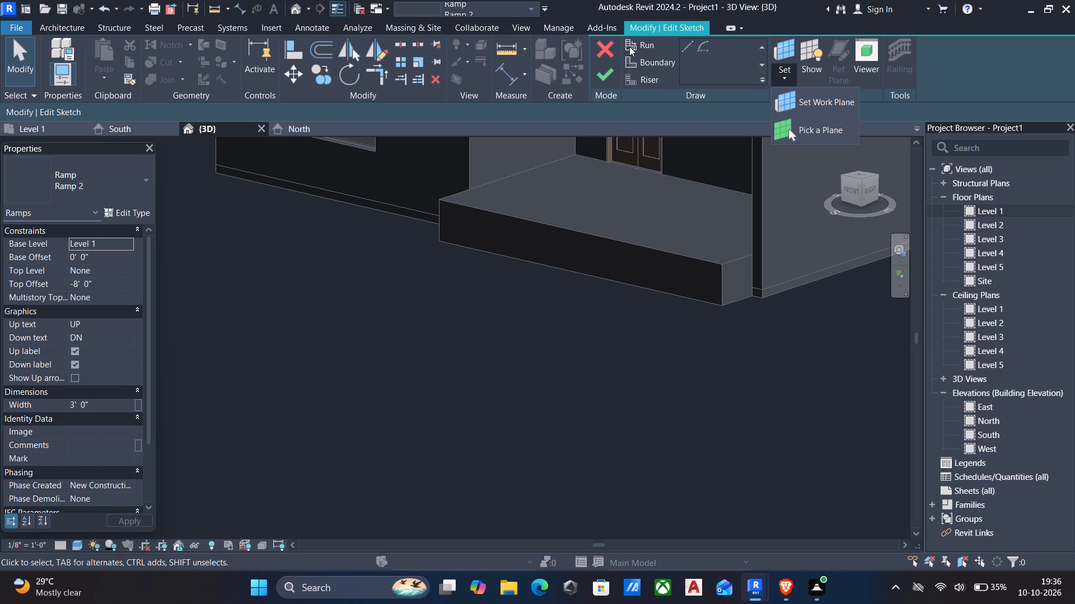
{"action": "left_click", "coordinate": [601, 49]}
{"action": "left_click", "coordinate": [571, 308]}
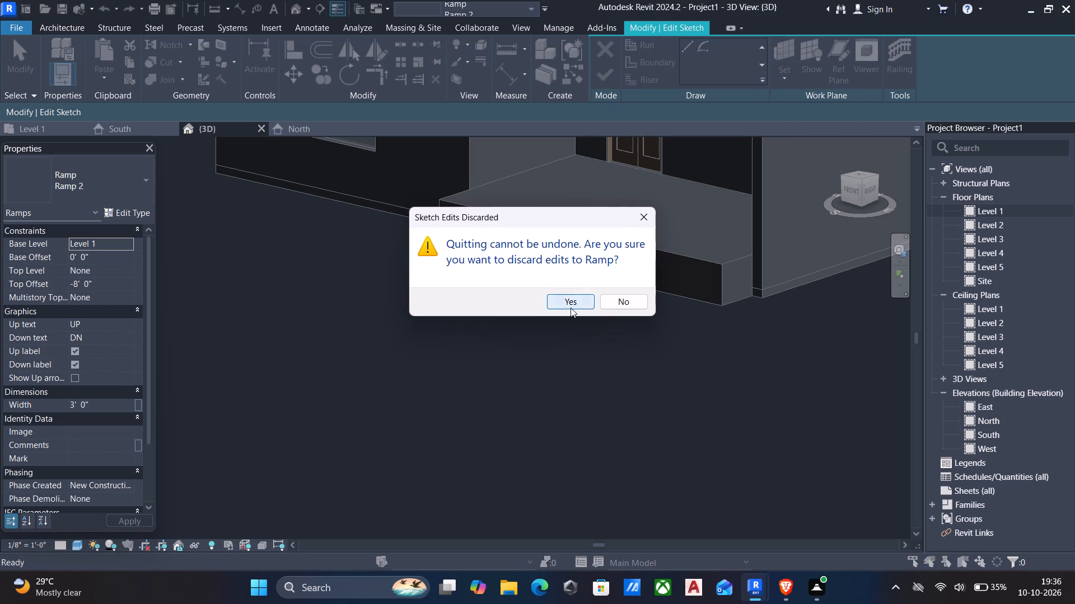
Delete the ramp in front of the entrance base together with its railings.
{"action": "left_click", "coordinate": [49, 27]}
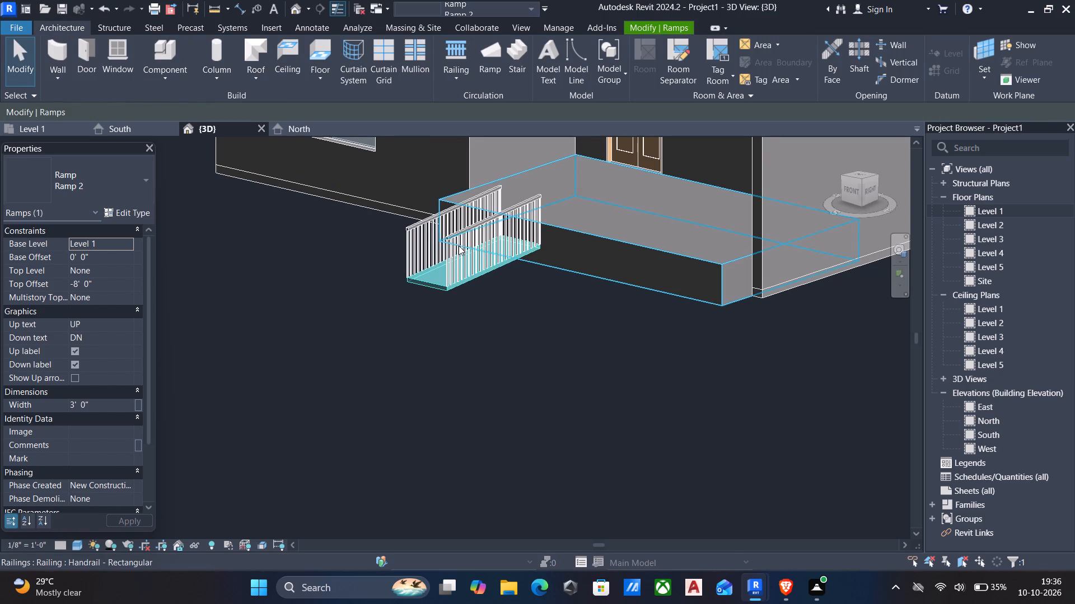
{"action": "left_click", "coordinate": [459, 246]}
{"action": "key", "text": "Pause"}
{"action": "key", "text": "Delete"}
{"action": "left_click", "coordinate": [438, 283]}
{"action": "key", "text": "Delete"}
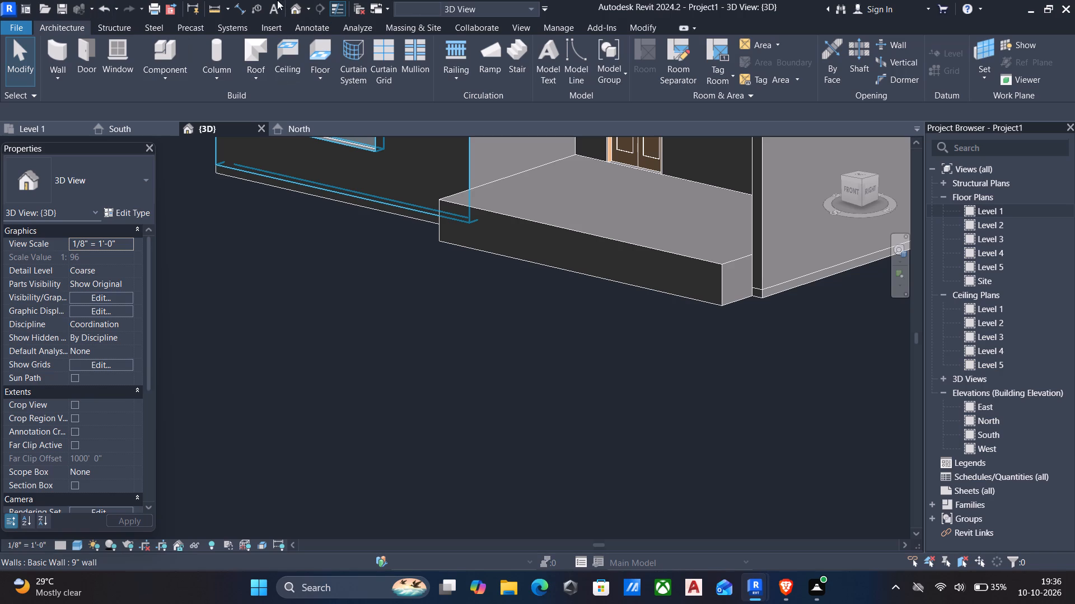
Create a 3' 0" wide ramp in the 3D view with a 30' 0" run extending outward from the entrance base's front.
{"action": "left_click", "coordinate": [490, 56]}
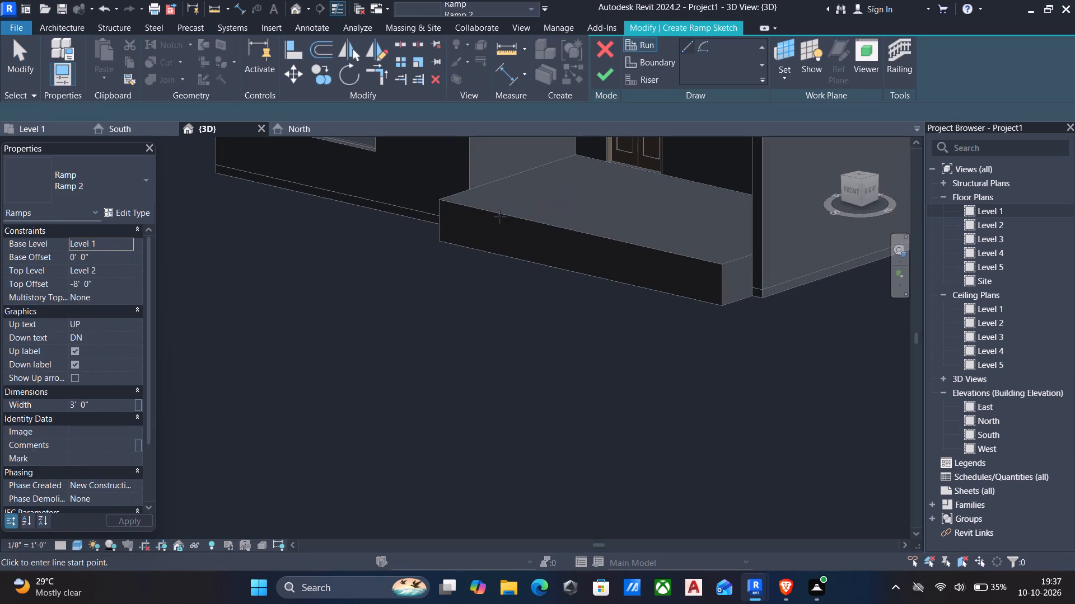
{"action": "left_click", "coordinate": [502, 214]}
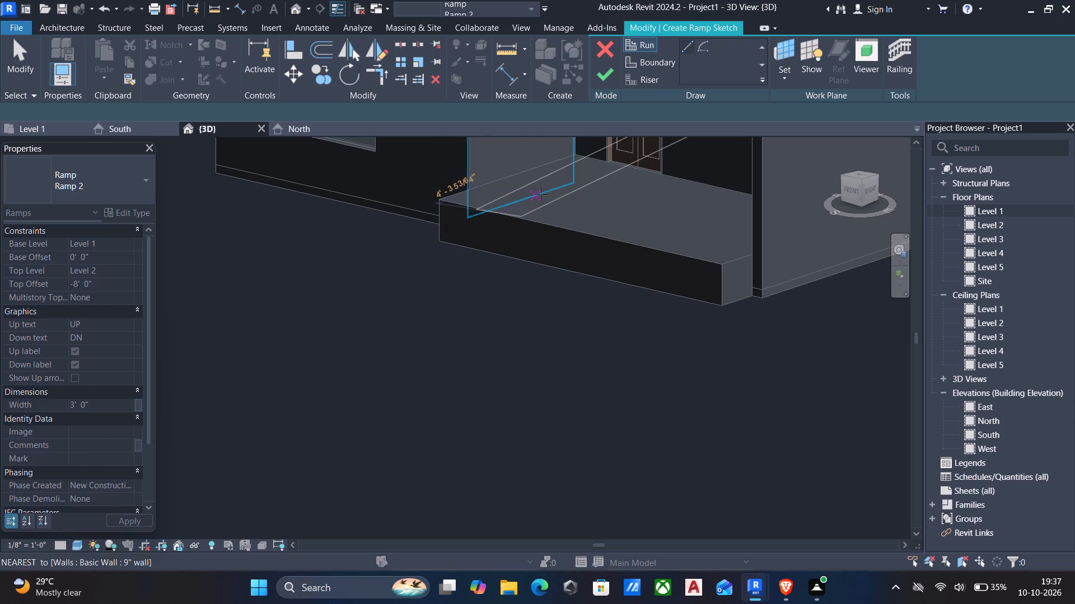
{"action": "scroll", "coordinate": [541, 194], "scroll_direction": "down", "scroll_amount": 5}
{"action": "middle_click_drag", "start_coordinate": [537, 209], "coordinate": [504, 423]}
{"action": "scroll", "coordinate": [504, 423], "scroll_direction": "up", "scroll_amount": 1}
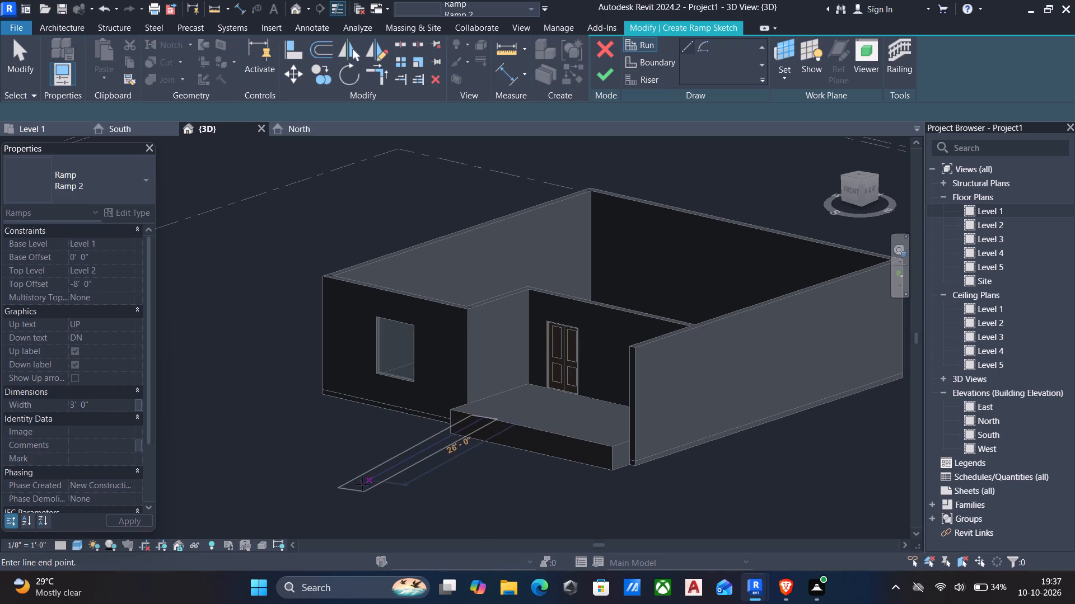
{"action": "scroll", "coordinate": [316, 508], "scroll_direction": "down", "scroll_amount": 2}
{"action": "middle_click_drag", "start_coordinate": [318, 508], "coordinate": [324, 506]}
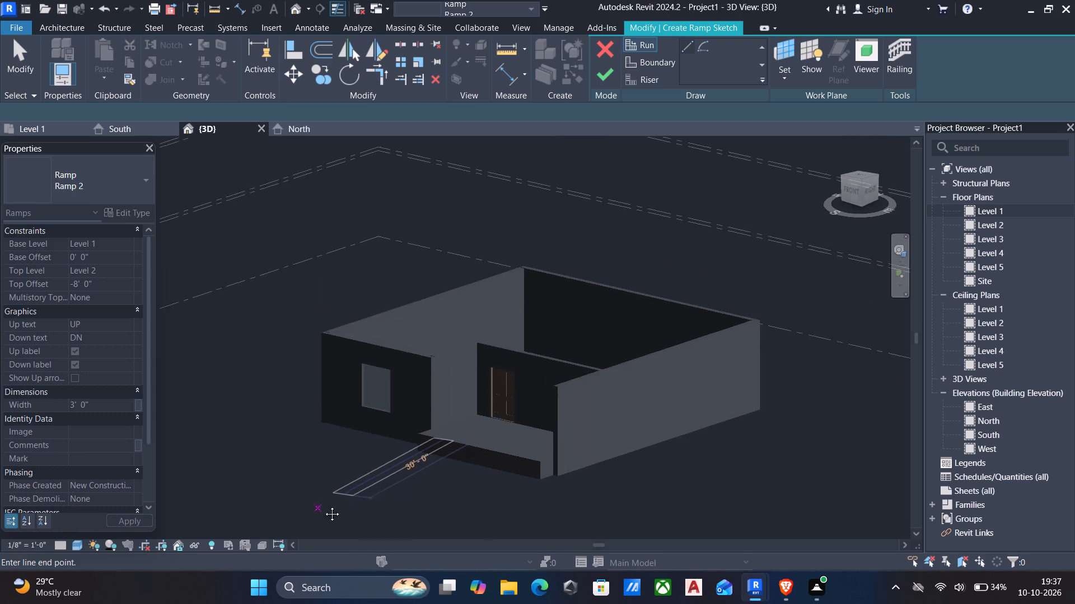
{"action": "middle_click_drag", "start_coordinate": [324, 506], "coordinate": [398, 473]}
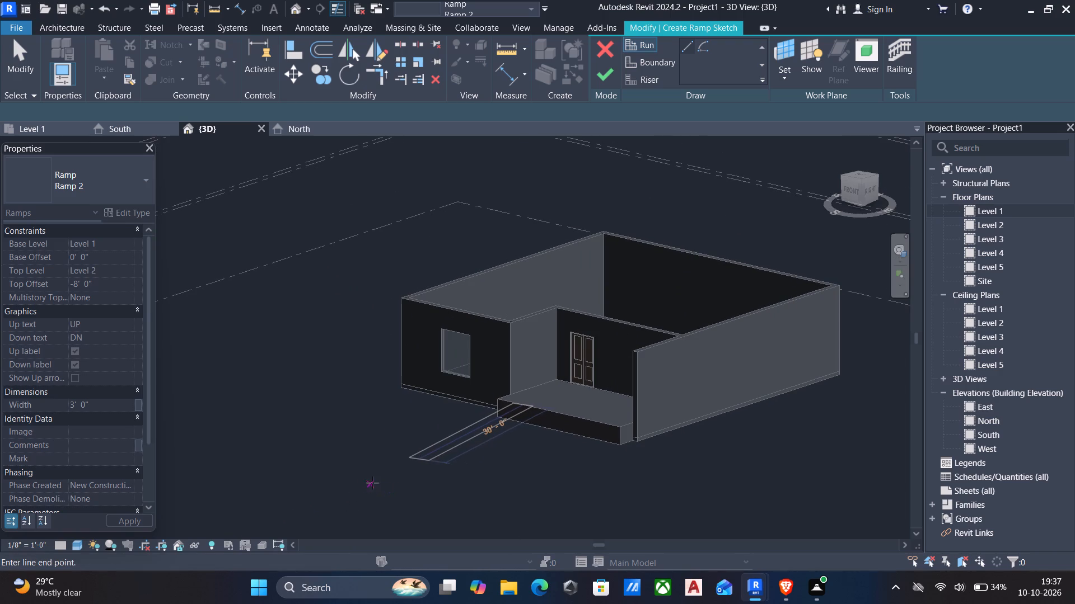
{"action": "left_click", "coordinate": [408, 469]}
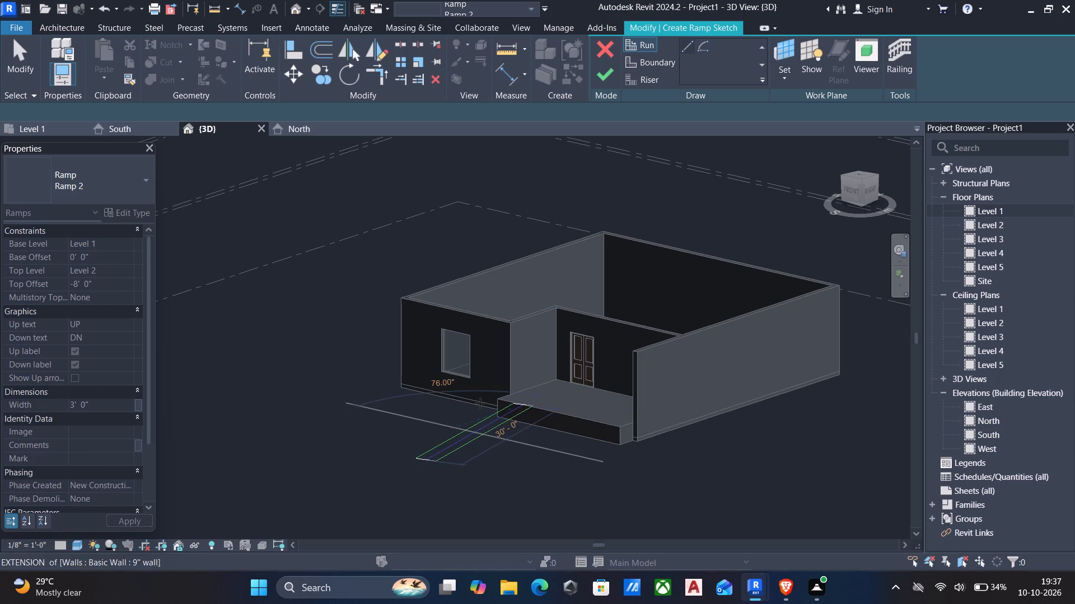
{"action": "left_click", "coordinate": [602, 77]}
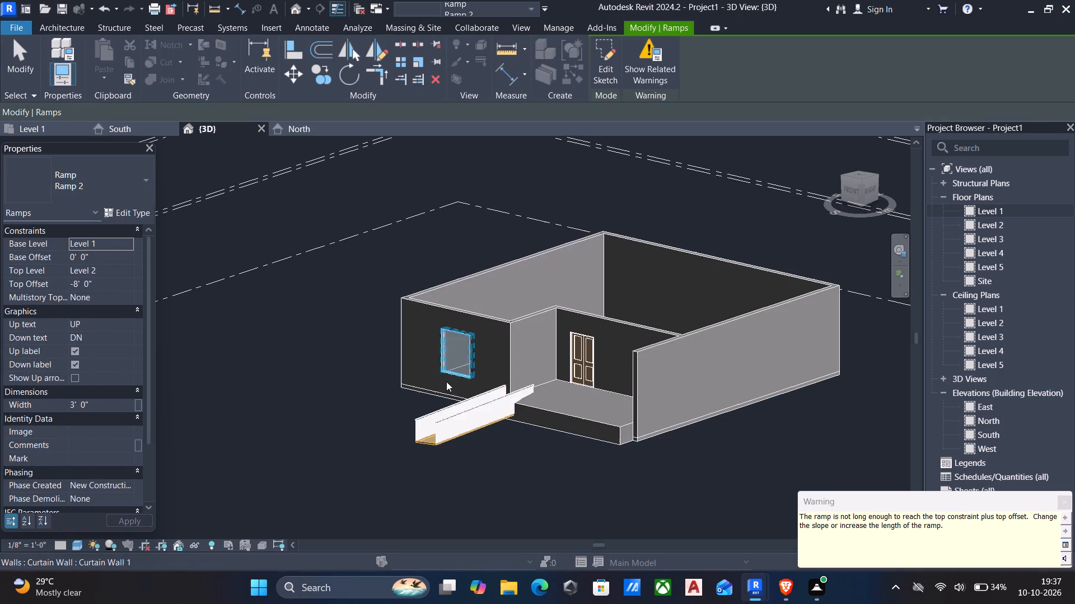
Delete the new ramp's near-side railing, the one farther from the window wall.
{"action": "scroll", "coordinate": [471, 423], "scroll_direction": "up", "scroll_amount": 6}
{"action": "scroll", "coordinate": [614, 351], "scroll_direction": "up", "scroll_amount": 6}
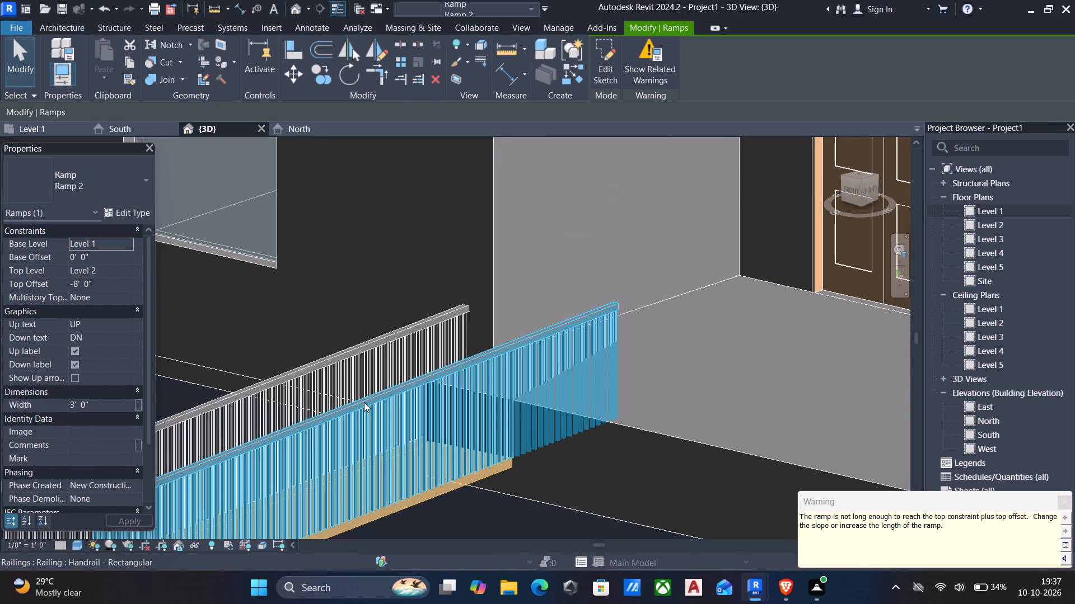
{"action": "left_click", "coordinate": [364, 402]}
{"action": "scroll", "coordinate": [377, 403], "scroll_direction": "down", "scroll_amount": 6}
{"action": "key", "text": "Delete"}
Delete the house's 6" floor on Level 1.
{"action": "left_click", "coordinate": [352, 403]}
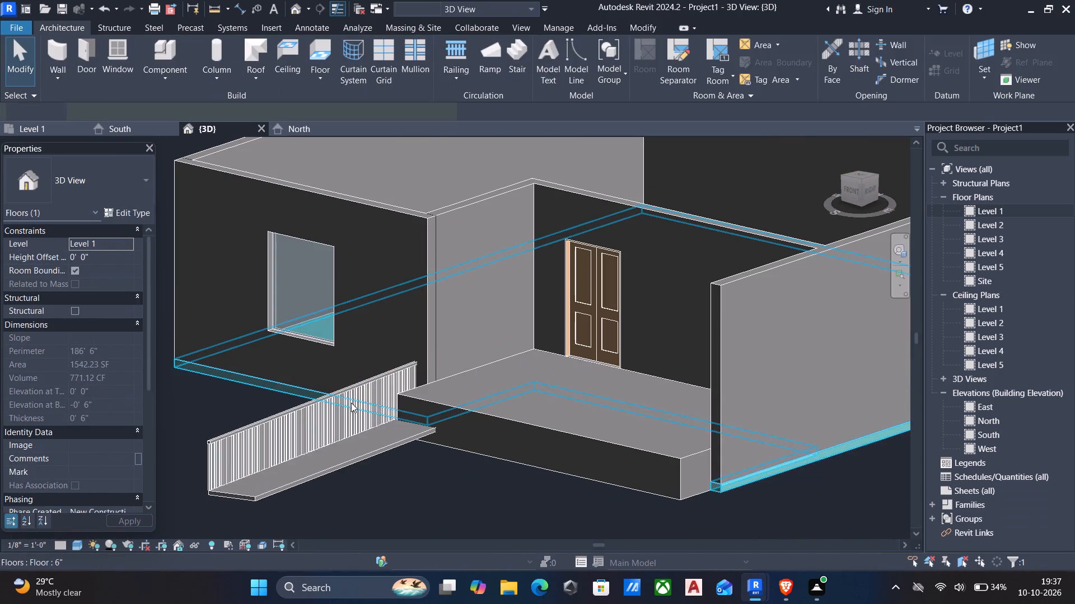
{"action": "key", "text": "Delete"}
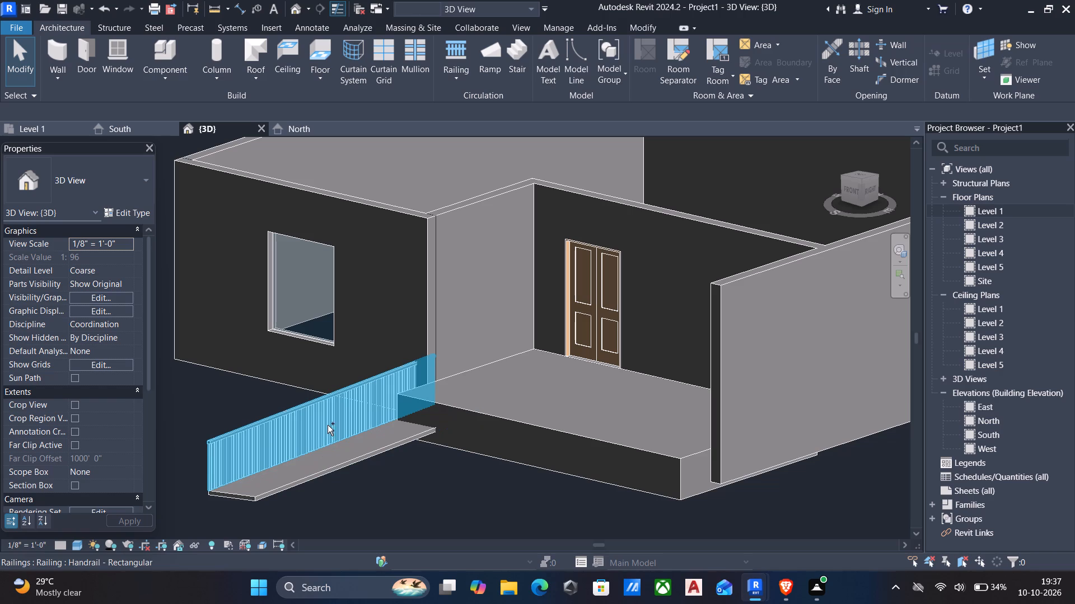
Undo the deletion of the house's floor on Level 1.
{"action": "key", "text": "ctrl+z"}
Delete the ramp in front of the entrance base together with its remaining railing.
{"action": "left_click", "coordinate": [311, 419]}
{"action": "key", "text": "Delete"}
{"action": "left_click", "coordinate": [340, 468]}
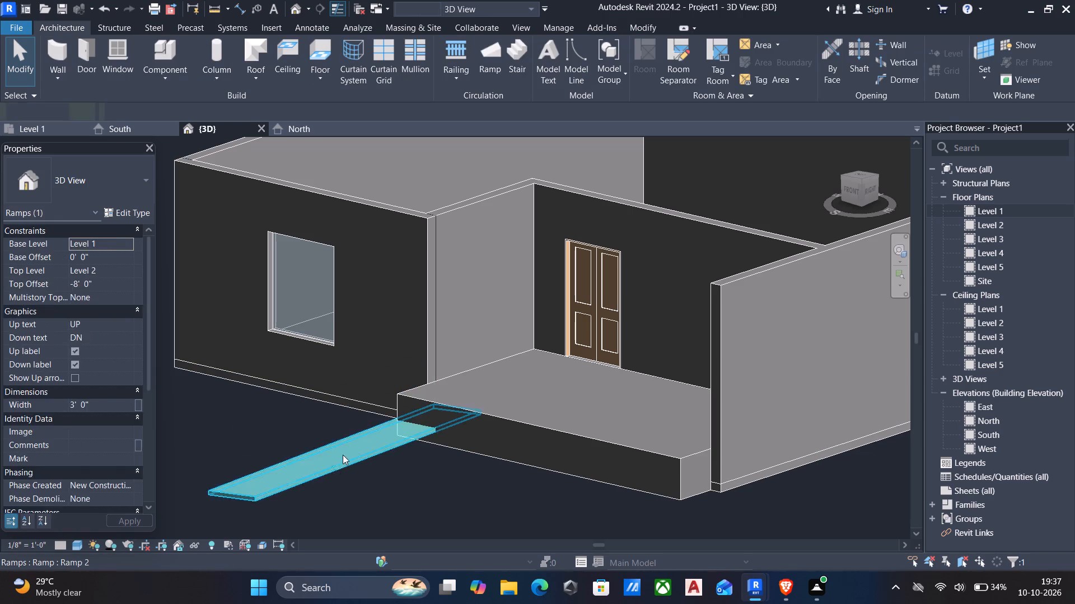
{"action": "key", "text": "Delete"}
{"action": "scroll", "coordinate": [440, 423], "scroll_direction": "down", "scroll_amount": 6}
{"action": "middle_click_drag", "start_coordinate": [486, 413], "coordinate": [542, 361]}
{"action": "scroll", "coordinate": [543, 357], "scroll_direction": "up", "scroll_amount": 1}
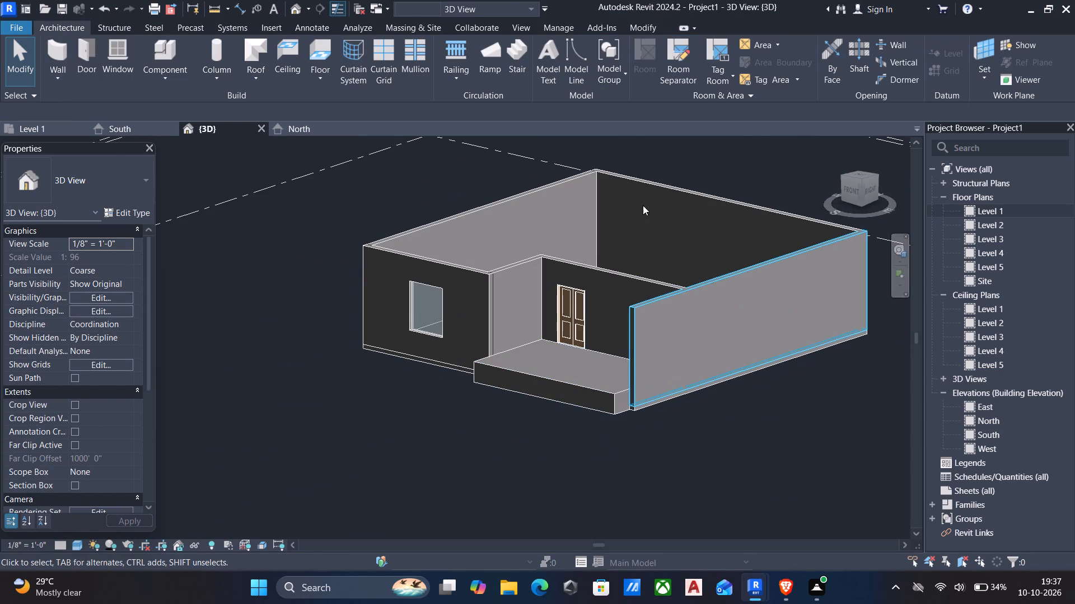
Examine the house and its entrance base in the Level 1 plan and from several angles in 3D.
{"action": "double_click", "coordinate": [995, 211]}
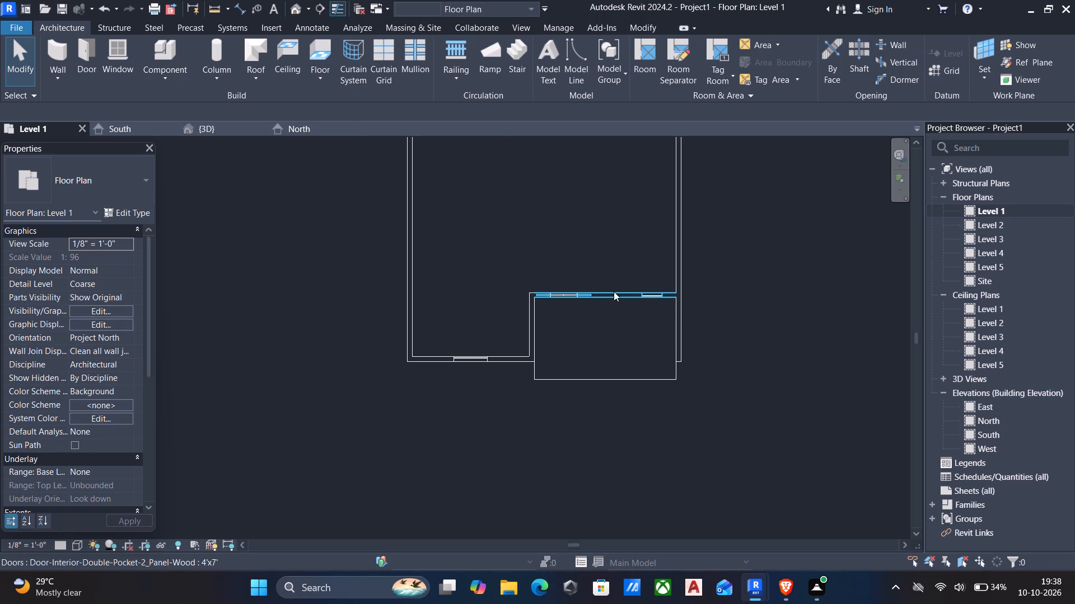
{"action": "scroll", "coordinate": [545, 258], "scroll_direction": "down", "scroll_amount": 6}
{"action": "middle_click_drag", "start_coordinate": [544, 259], "coordinate": [537, 301]}
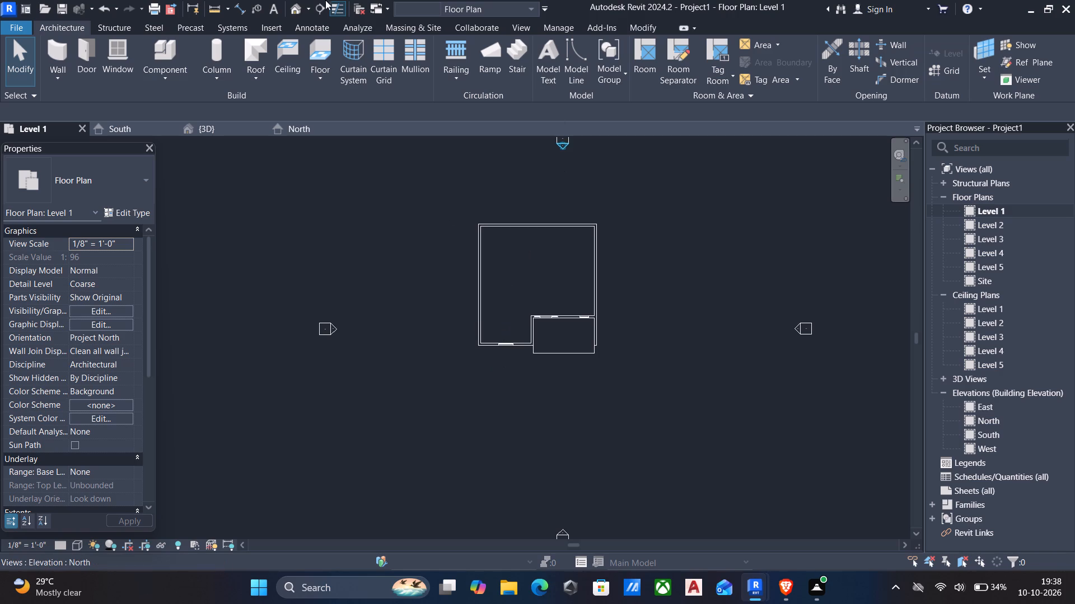
{"action": "left_click", "coordinate": [294, 9]}
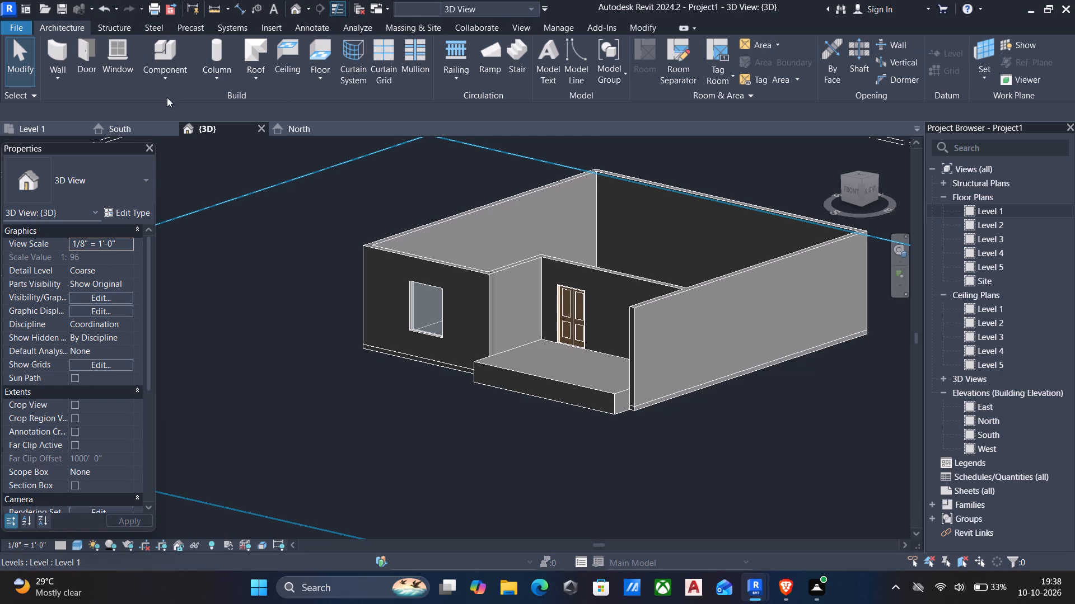
{"action": "scroll", "coordinate": [712, 355], "scroll_direction": "down", "scroll_amount": 4}
{"action": "middle_click_drag", "start_coordinate": [707, 356], "coordinate": [808, 357], "text": "shift"}
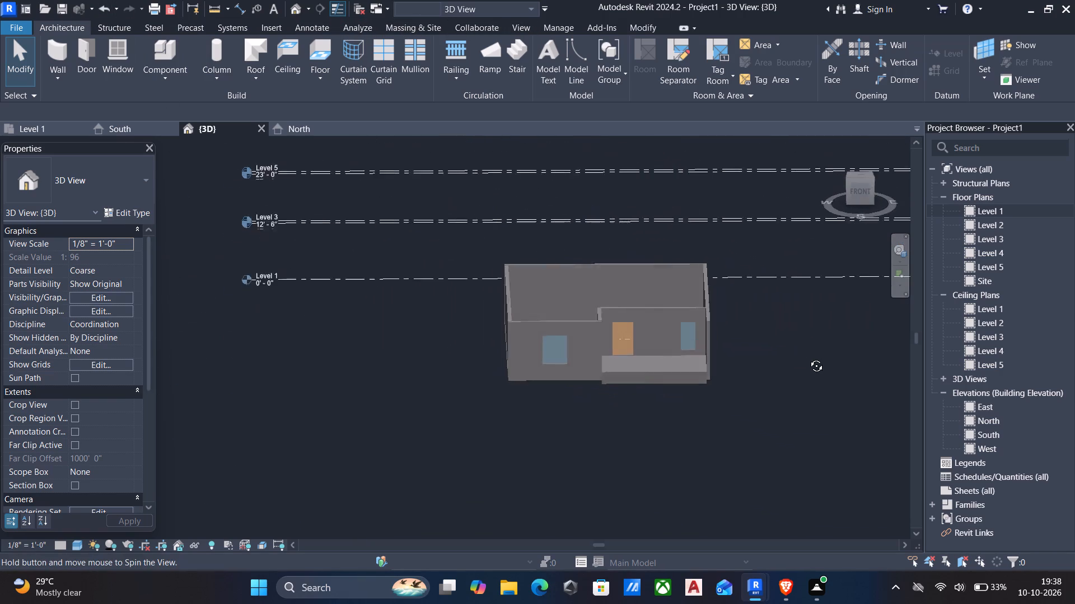
{"action": "middle_click_drag", "start_coordinate": [808, 357], "coordinate": [815, 357], "text": "shift"}
{"action": "scroll", "coordinate": [725, 327], "scroll_direction": "up", "scroll_amount": 5}
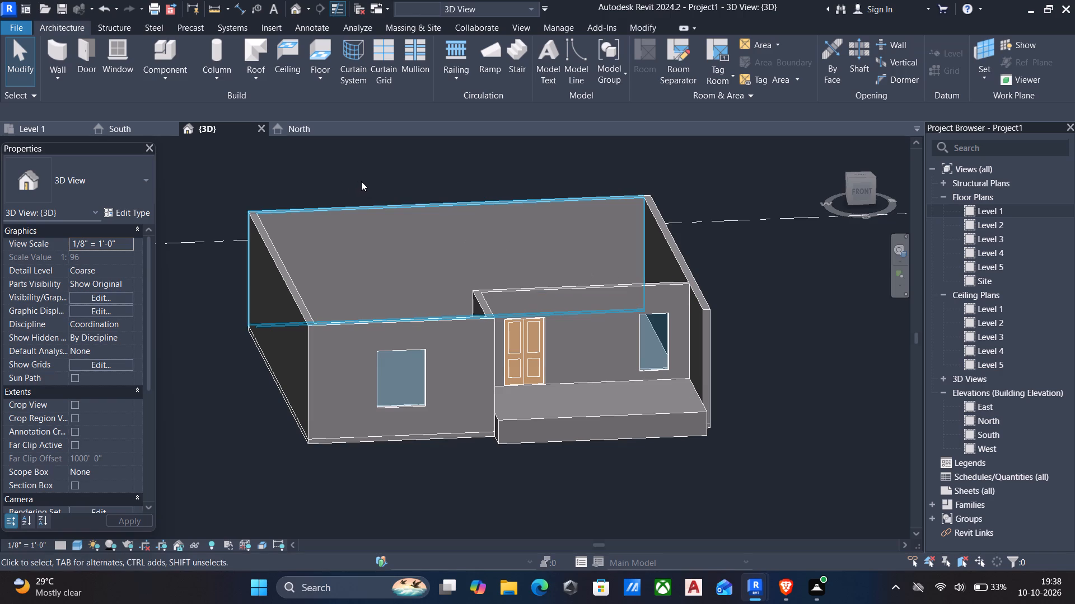
{"action": "scroll", "coordinate": [638, 306], "scroll_direction": "down", "scroll_amount": 3}
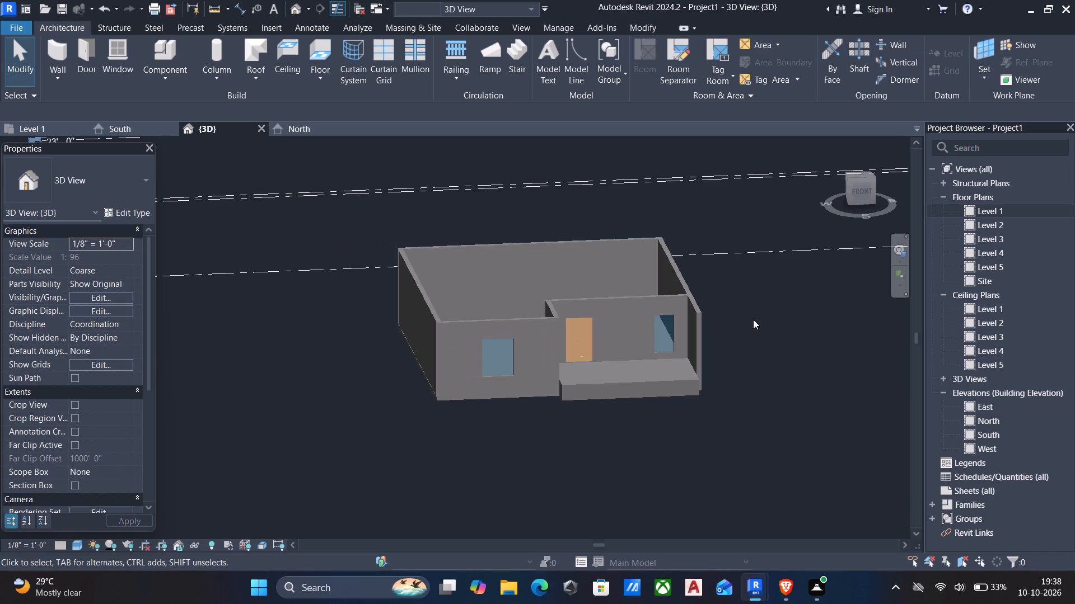
{"action": "middle_click_drag", "start_coordinate": [642, 385], "coordinate": [578, 374]}
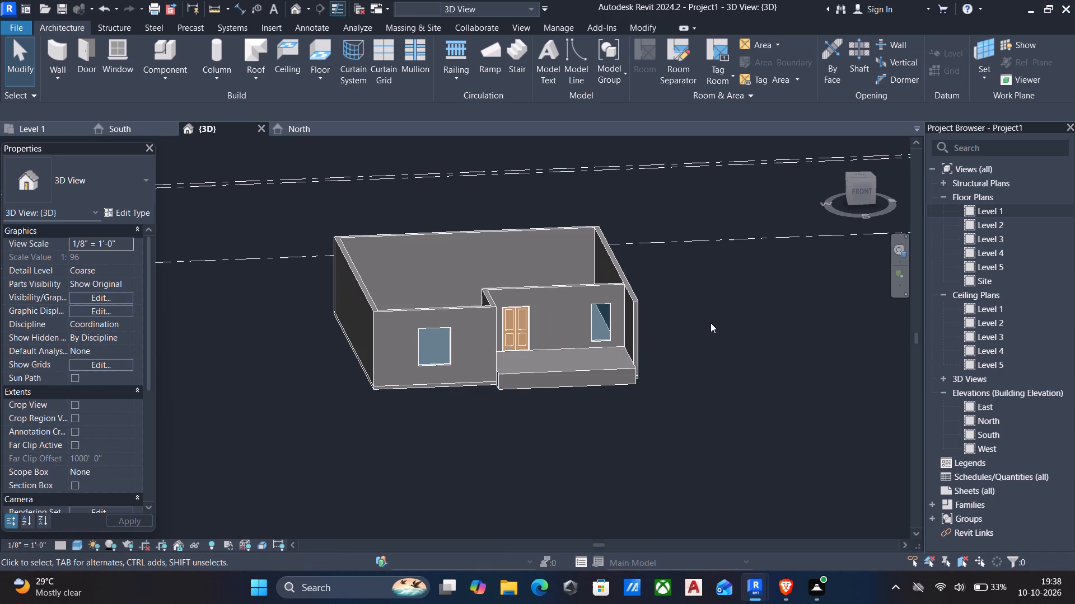
{"action": "middle_click_drag", "start_coordinate": [711, 323], "coordinate": [652, 338]}
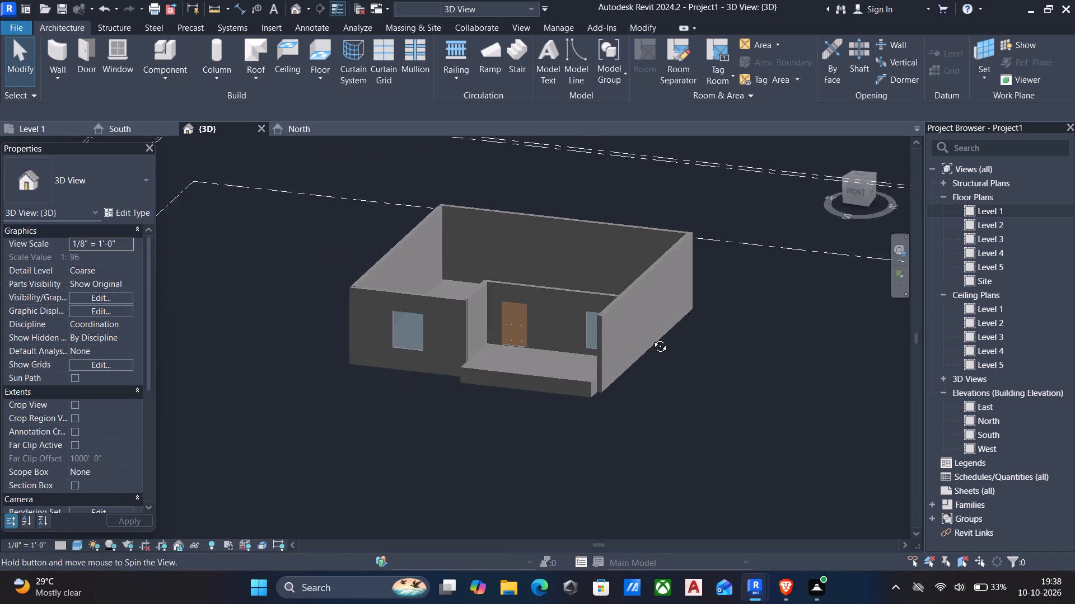
{"action": "middle_click_drag", "start_coordinate": [652, 338], "coordinate": [653, 336]}
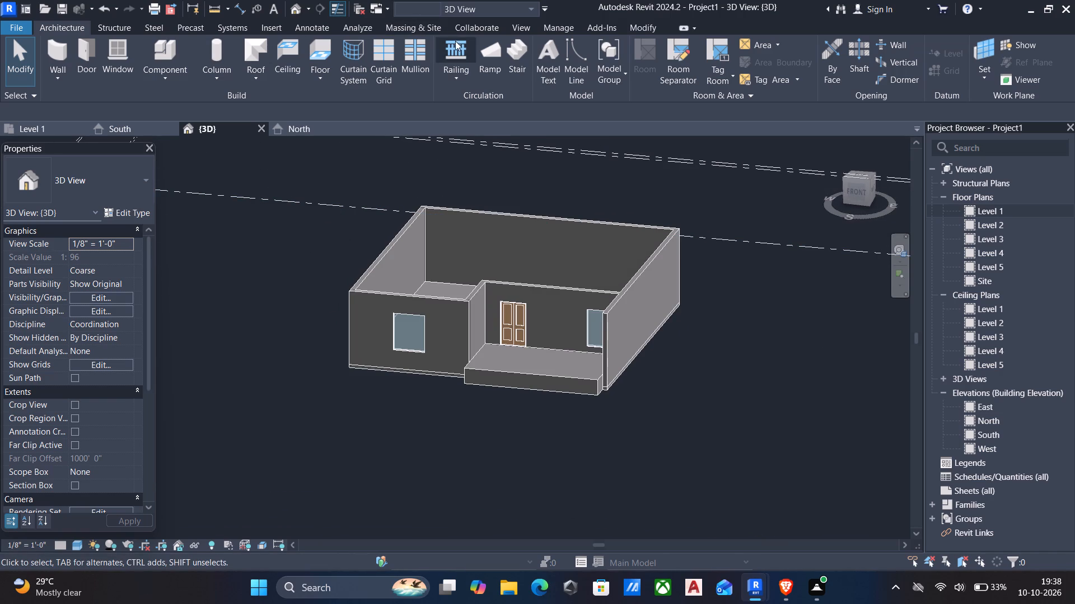
Create a 3' 0" wide ramp in the Level 1 plan with a 30' 0" northward run, detached on the house's east side.
{"action": "left_click", "coordinate": [487, 51]}
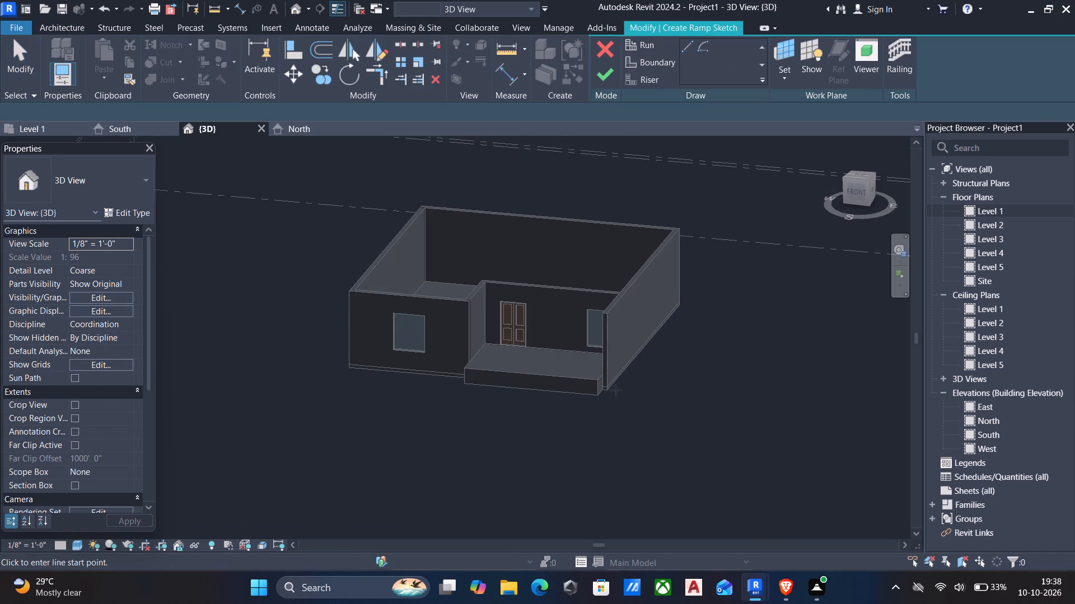
{"action": "double_click", "coordinate": [1025, 207]}
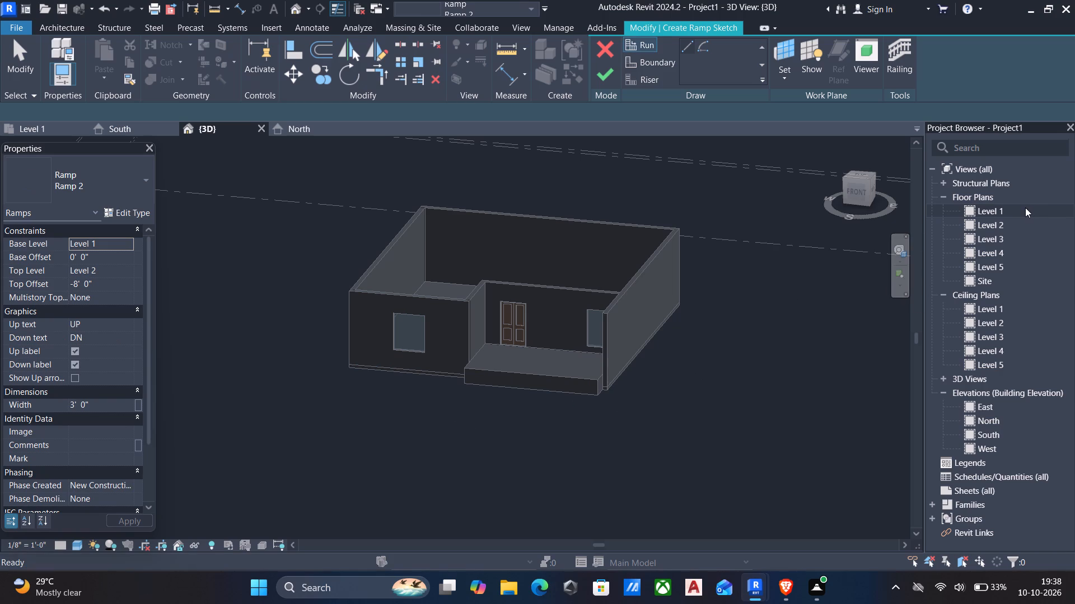
{"action": "scroll", "coordinate": [723, 327], "scroll_direction": "down", "scroll_amount": 3}
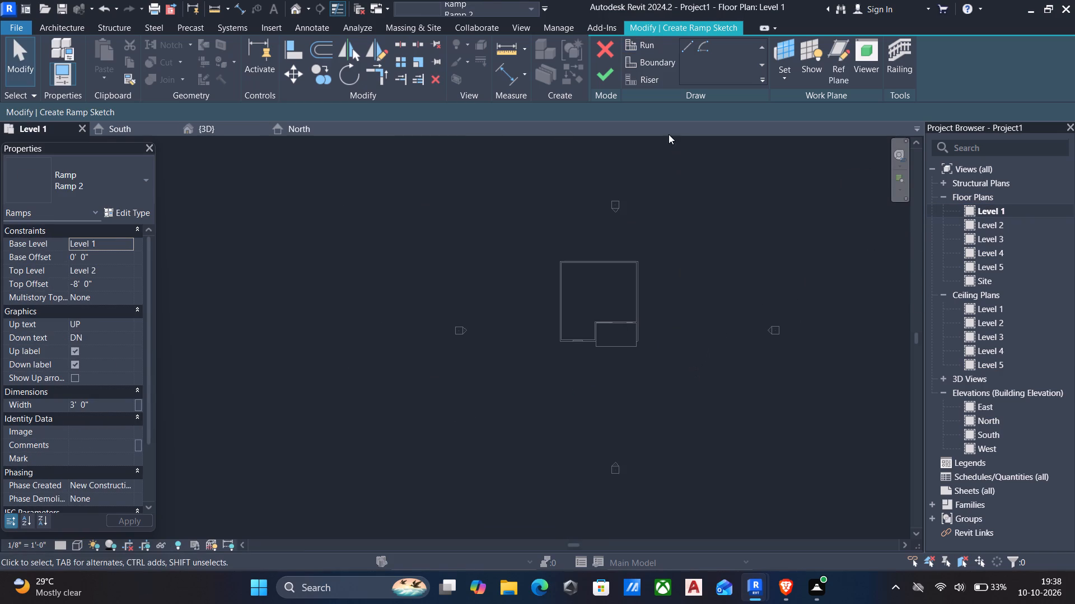
{"action": "left_click", "coordinate": [639, 44]}
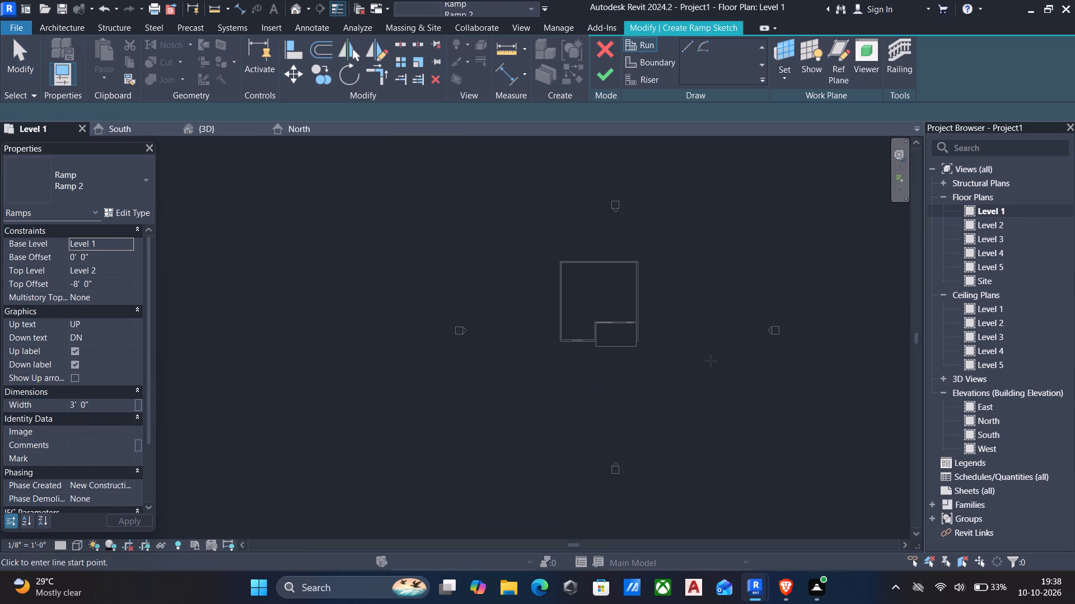
{"action": "left_click", "coordinate": [705, 363]}
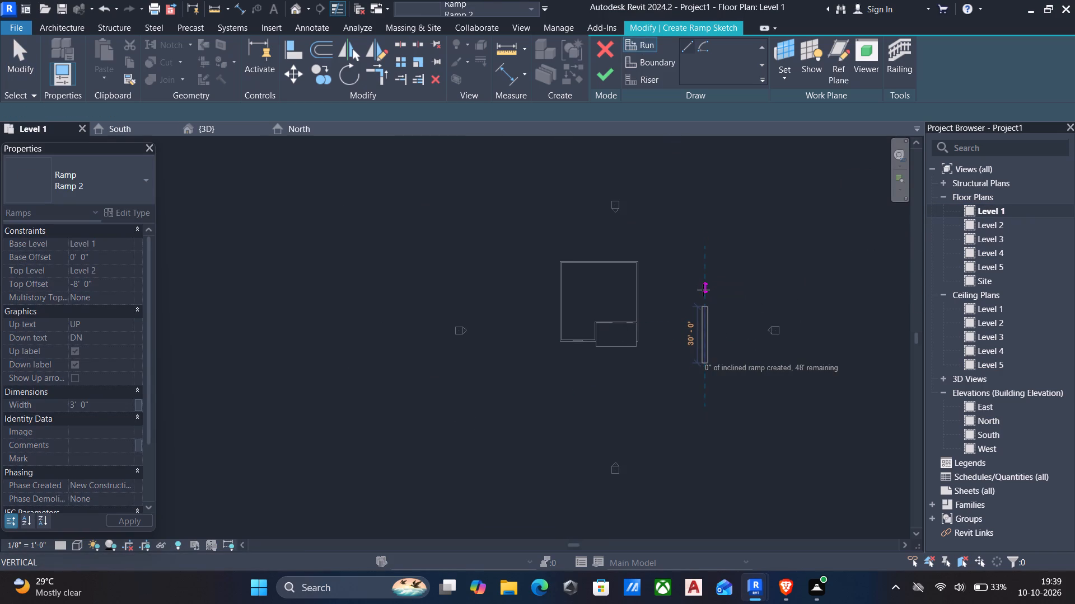
{"action": "left_click", "coordinate": [703, 290]}
{"action": "key", "text": "Escape"}
{"action": "left_click", "coordinate": [607, 73]}
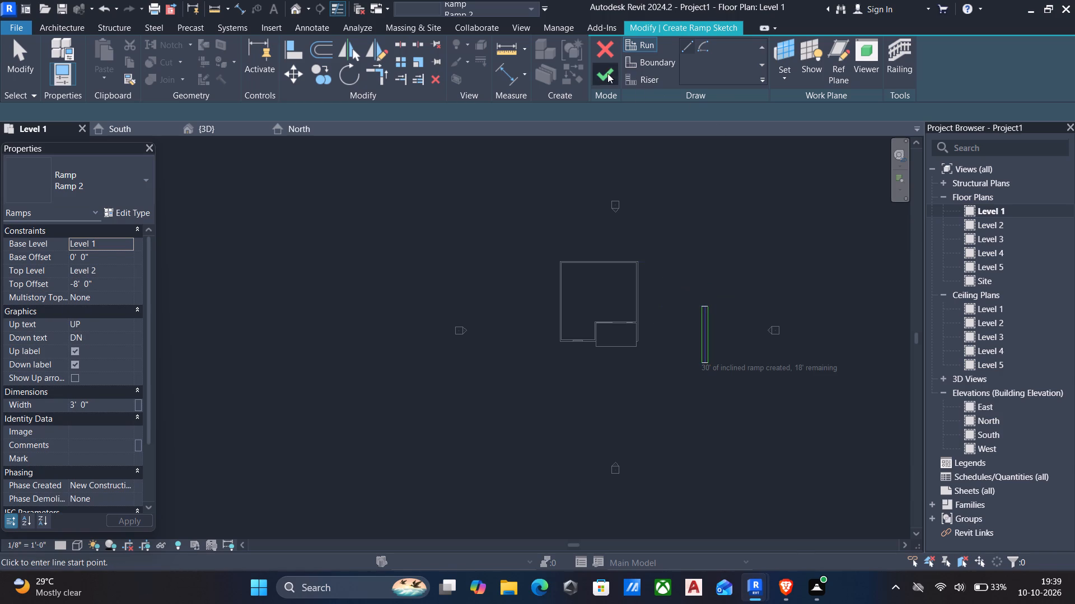
Open the sketch of the detached ramp for editing in the 3D view.
{"action": "left_click", "coordinate": [293, 8]}
{"action": "scroll", "coordinate": [839, 393], "scroll_direction": "down", "scroll_amount": 2}
{"action": "middle_click_drag", "start_coordinate": [836, 393], "coordinate": [676, 364]}
{"action": "scroll", "coordinate": [693, 385], "scroll_direction": "up", "scroll_amount": 2}
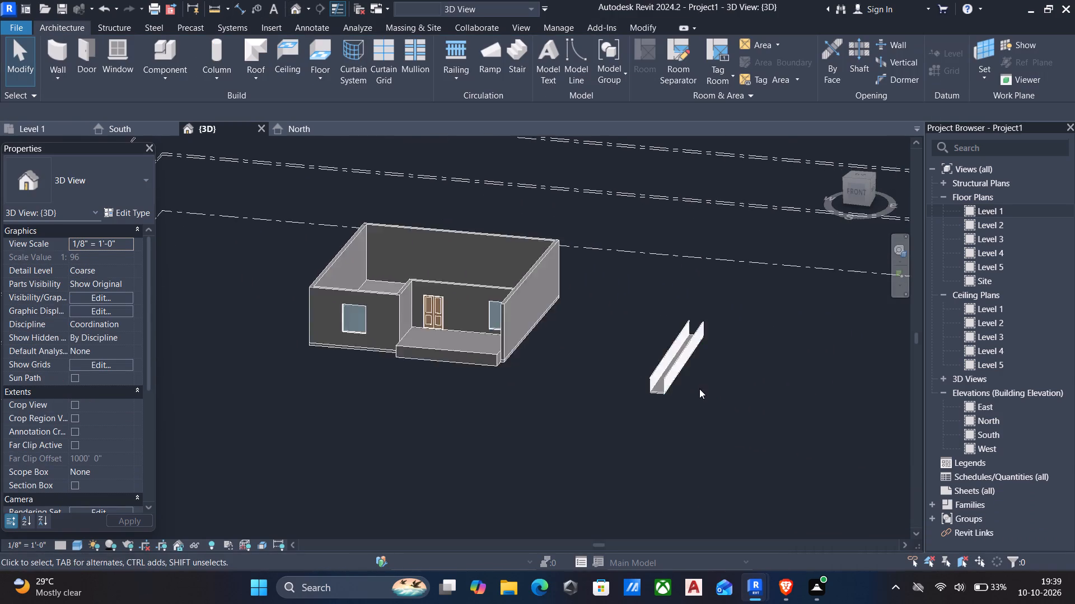
{"action": "scroll", "coordinate": [699, 389], "scroll_direction": "up", "scroll_amount": 4}
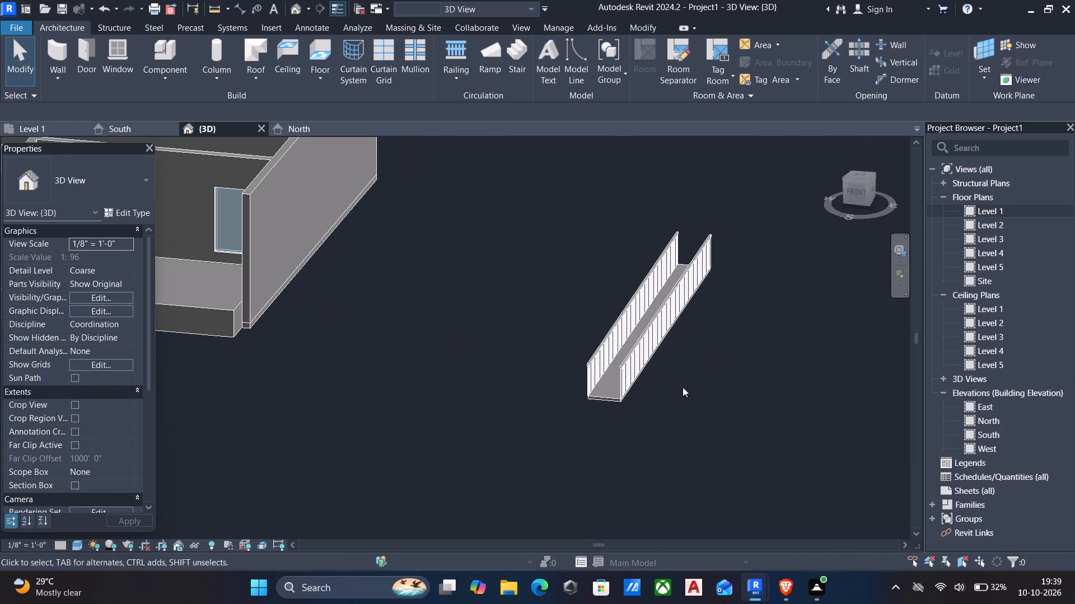
{"action": "left_click", "coordinate": [606, 397]}
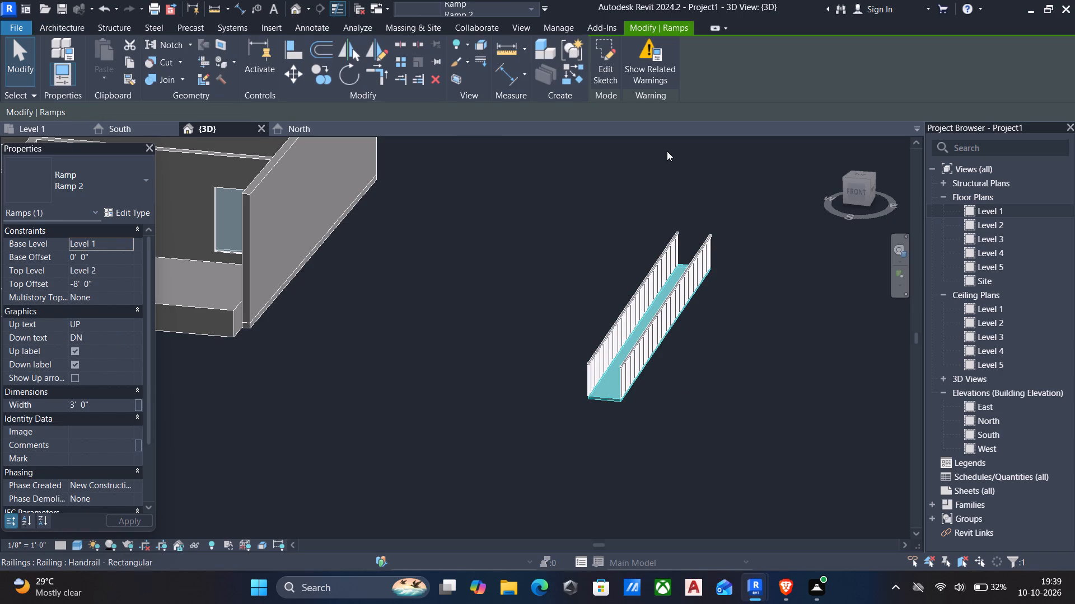
{"action": "left_click", "coordinate": [605, 65]}
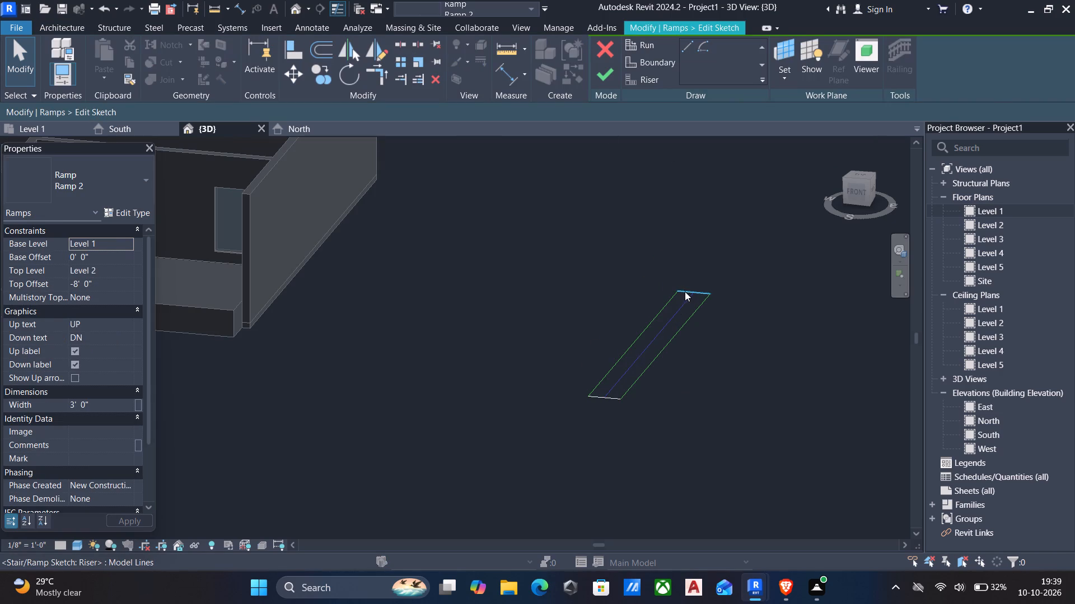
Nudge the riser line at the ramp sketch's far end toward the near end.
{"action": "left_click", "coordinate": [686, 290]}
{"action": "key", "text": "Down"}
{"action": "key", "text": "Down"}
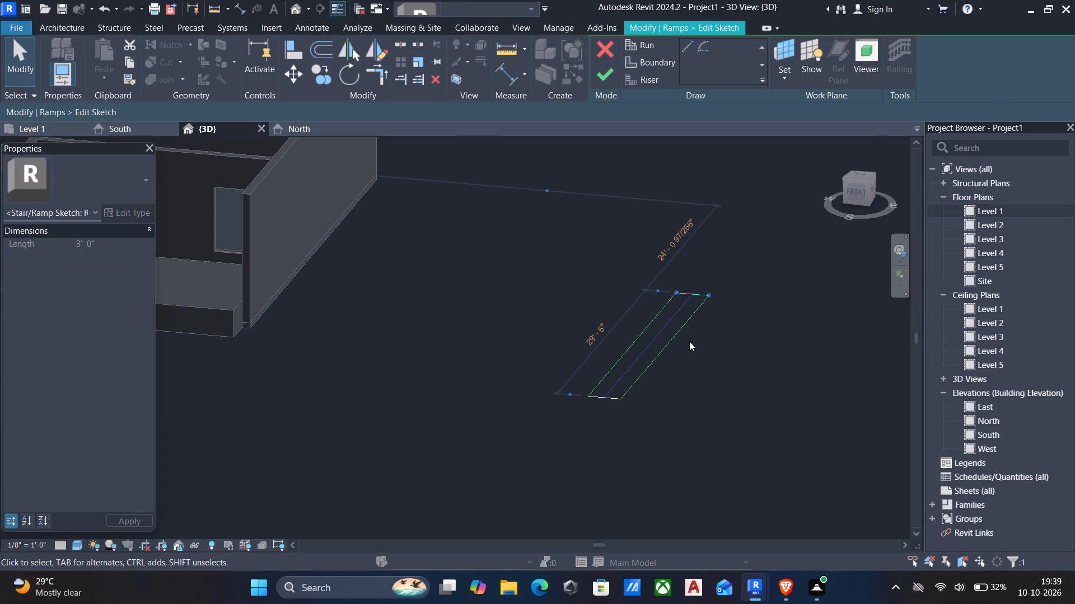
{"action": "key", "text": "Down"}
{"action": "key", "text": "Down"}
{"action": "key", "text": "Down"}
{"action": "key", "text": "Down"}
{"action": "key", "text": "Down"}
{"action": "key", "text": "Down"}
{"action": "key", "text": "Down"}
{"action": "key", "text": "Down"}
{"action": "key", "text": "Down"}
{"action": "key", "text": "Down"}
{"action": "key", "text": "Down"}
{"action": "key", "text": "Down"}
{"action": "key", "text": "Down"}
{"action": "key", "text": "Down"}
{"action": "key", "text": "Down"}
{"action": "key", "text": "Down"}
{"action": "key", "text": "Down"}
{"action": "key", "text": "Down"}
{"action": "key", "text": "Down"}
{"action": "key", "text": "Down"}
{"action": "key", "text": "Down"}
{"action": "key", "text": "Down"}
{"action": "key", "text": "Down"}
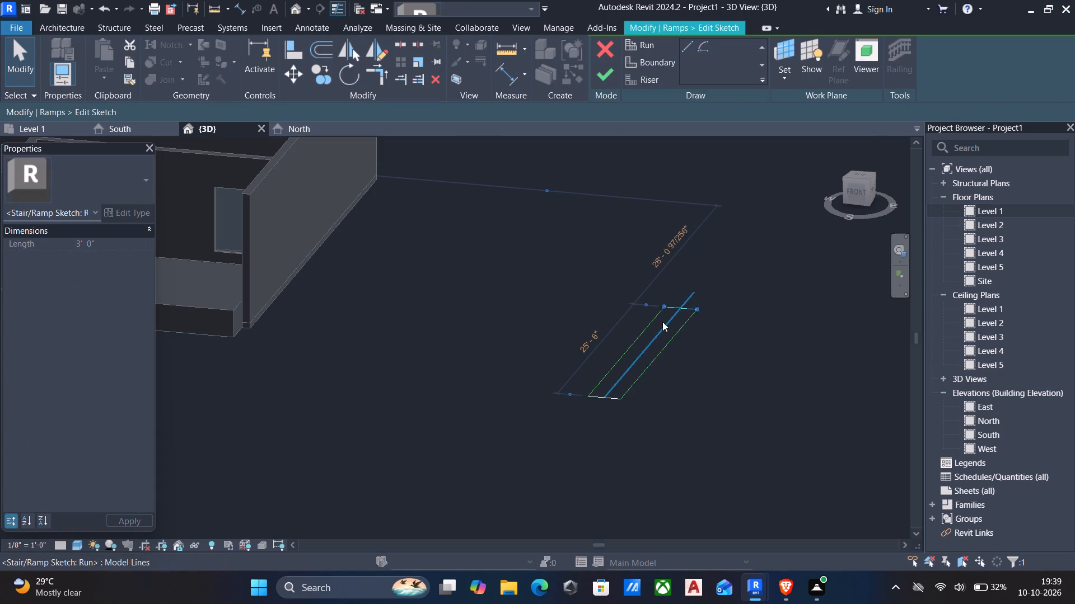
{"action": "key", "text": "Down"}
Delete all the run, boundary and riser lines of the ramp sketch.
{"action": "left_click_drag", "start_coordinate": [532, 248], "coordinate": [760, 413]}
{"action": "key", "text": "Delete"}
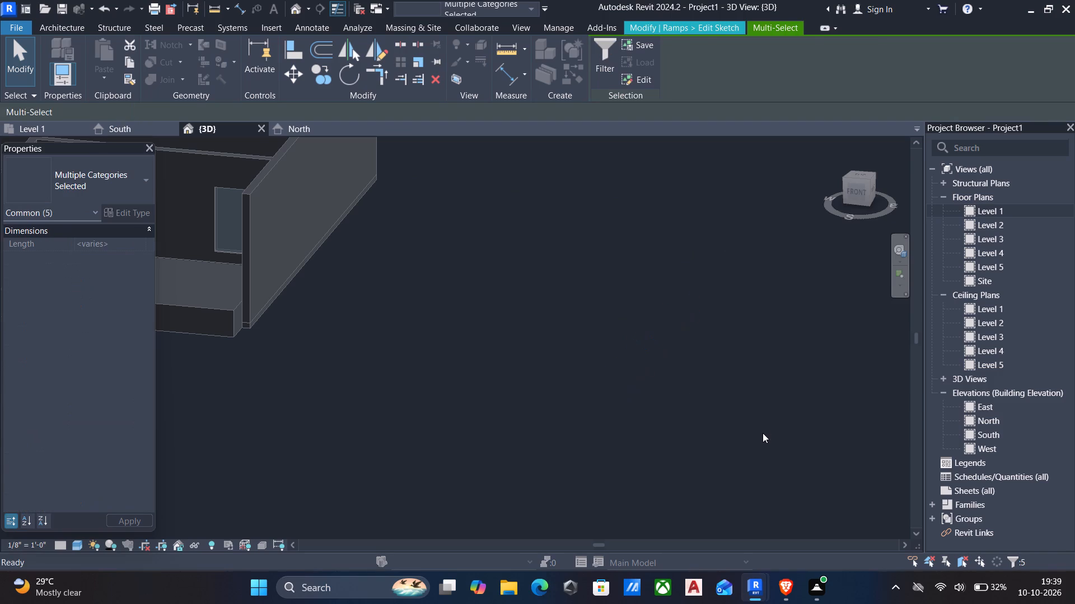
{"action": "scroll", "coordinate": [631, 405], "scroll_direction": "down", "scroll_amount": 5}
{"action": "middle_click_drag", "start_coordinate": [626, 406], "coordinate": [805, 400]}
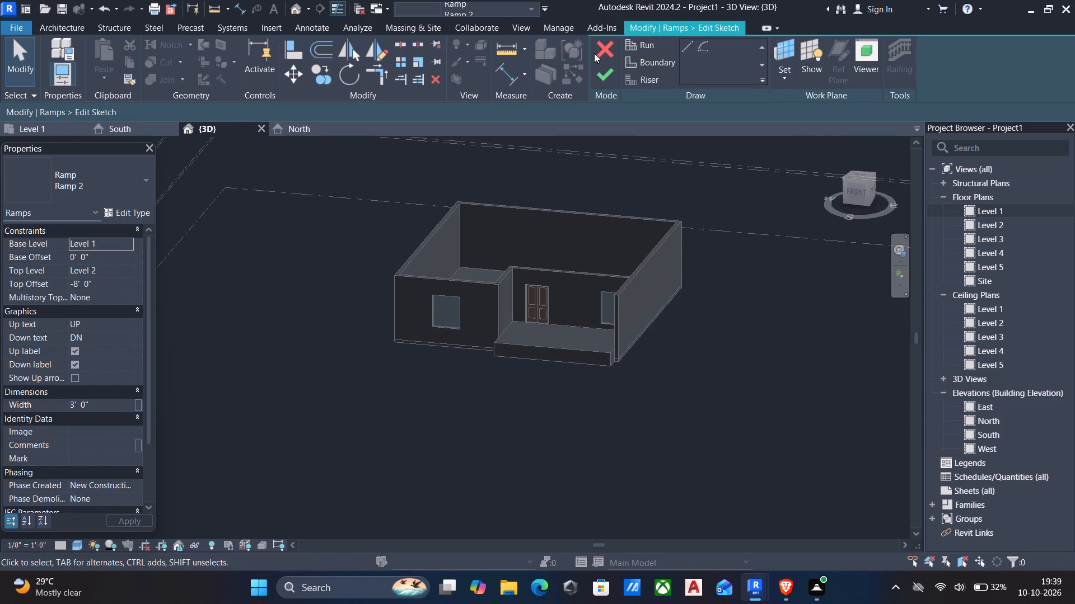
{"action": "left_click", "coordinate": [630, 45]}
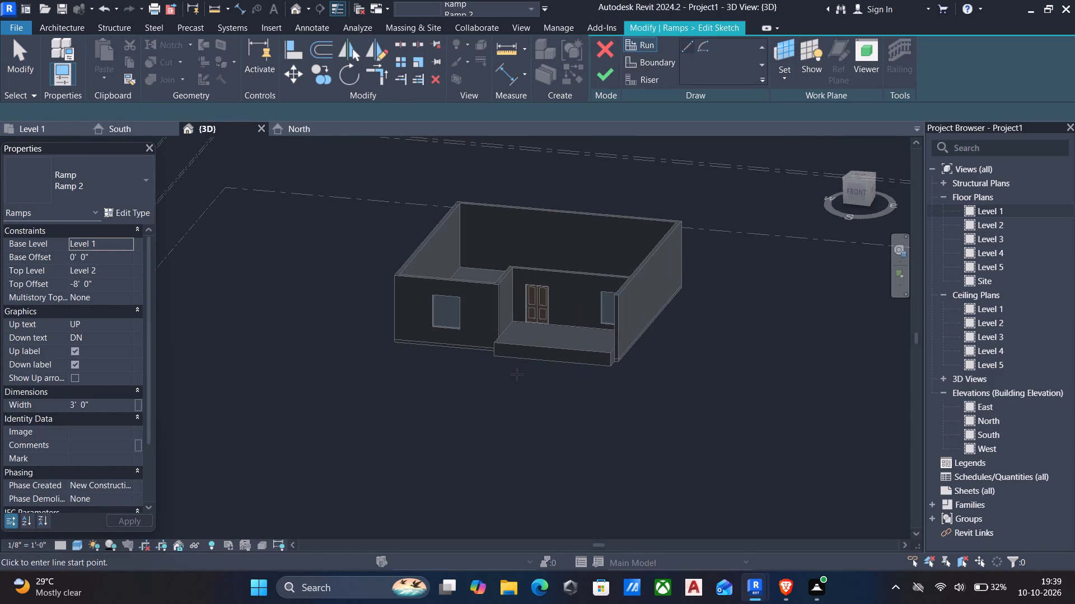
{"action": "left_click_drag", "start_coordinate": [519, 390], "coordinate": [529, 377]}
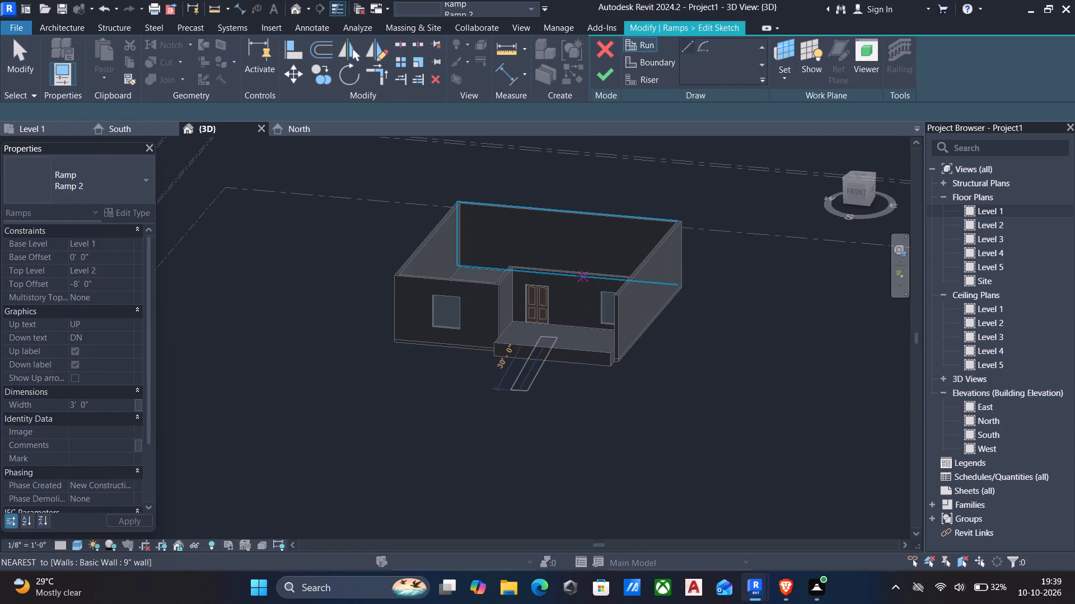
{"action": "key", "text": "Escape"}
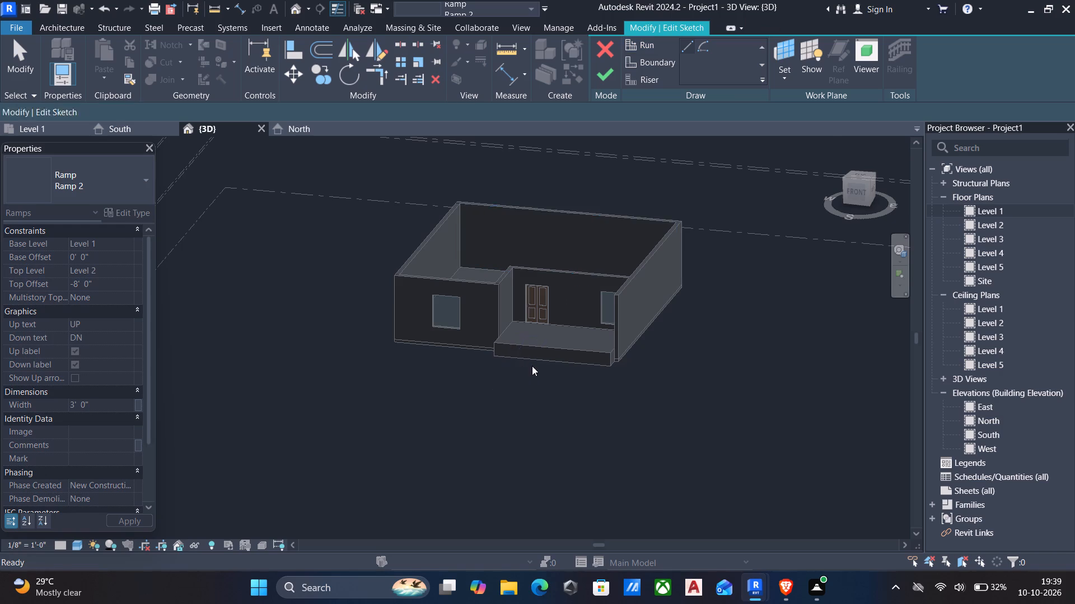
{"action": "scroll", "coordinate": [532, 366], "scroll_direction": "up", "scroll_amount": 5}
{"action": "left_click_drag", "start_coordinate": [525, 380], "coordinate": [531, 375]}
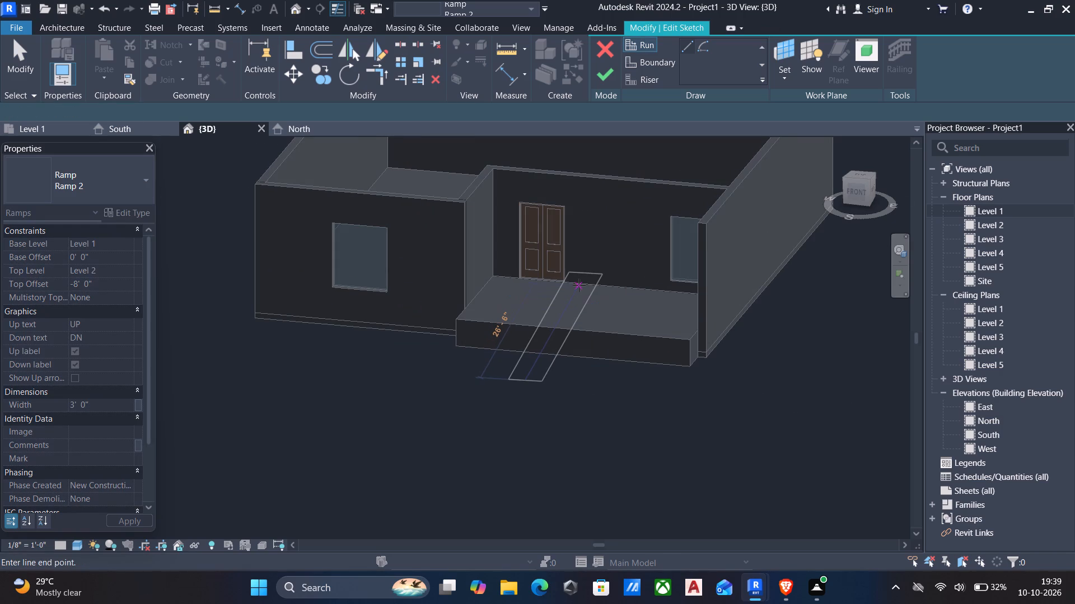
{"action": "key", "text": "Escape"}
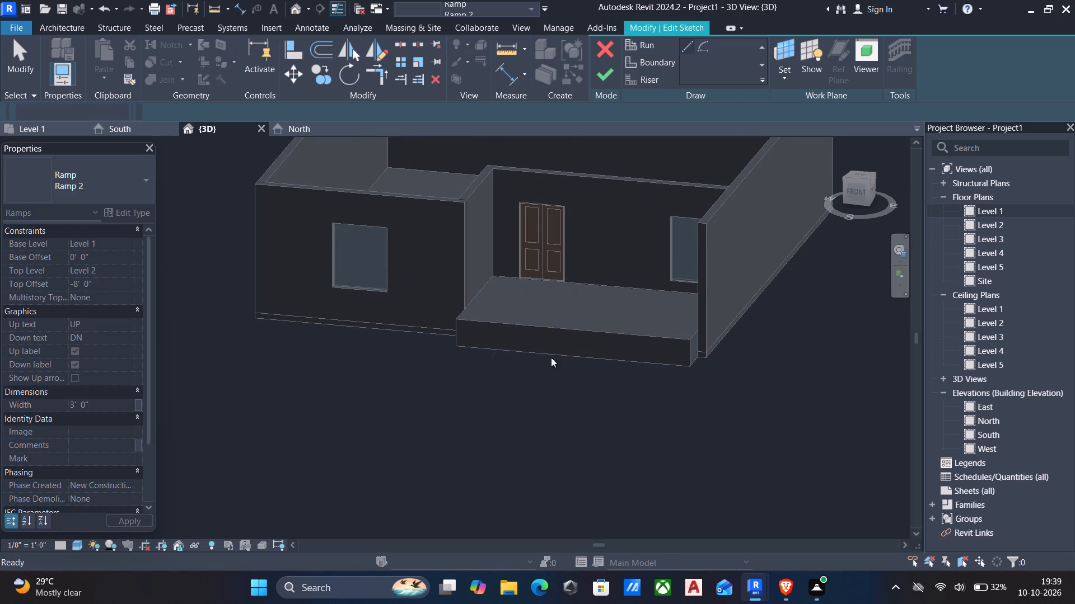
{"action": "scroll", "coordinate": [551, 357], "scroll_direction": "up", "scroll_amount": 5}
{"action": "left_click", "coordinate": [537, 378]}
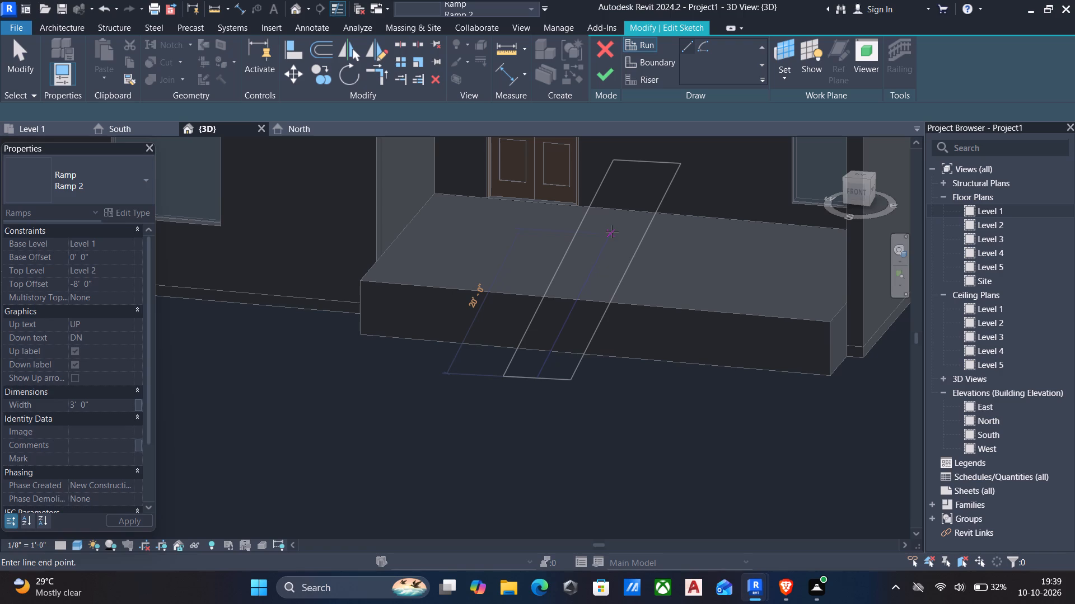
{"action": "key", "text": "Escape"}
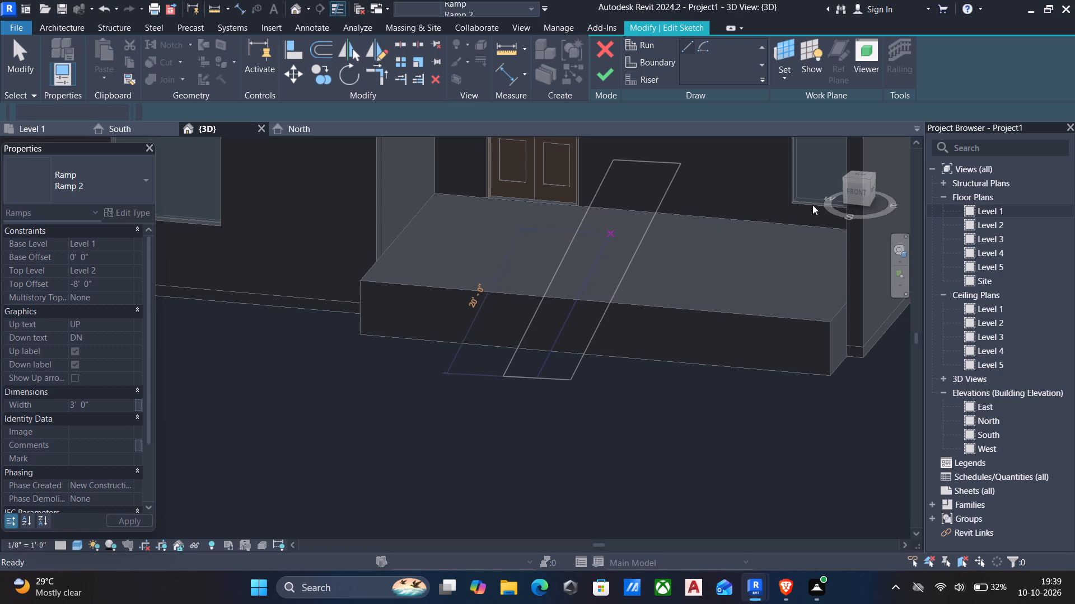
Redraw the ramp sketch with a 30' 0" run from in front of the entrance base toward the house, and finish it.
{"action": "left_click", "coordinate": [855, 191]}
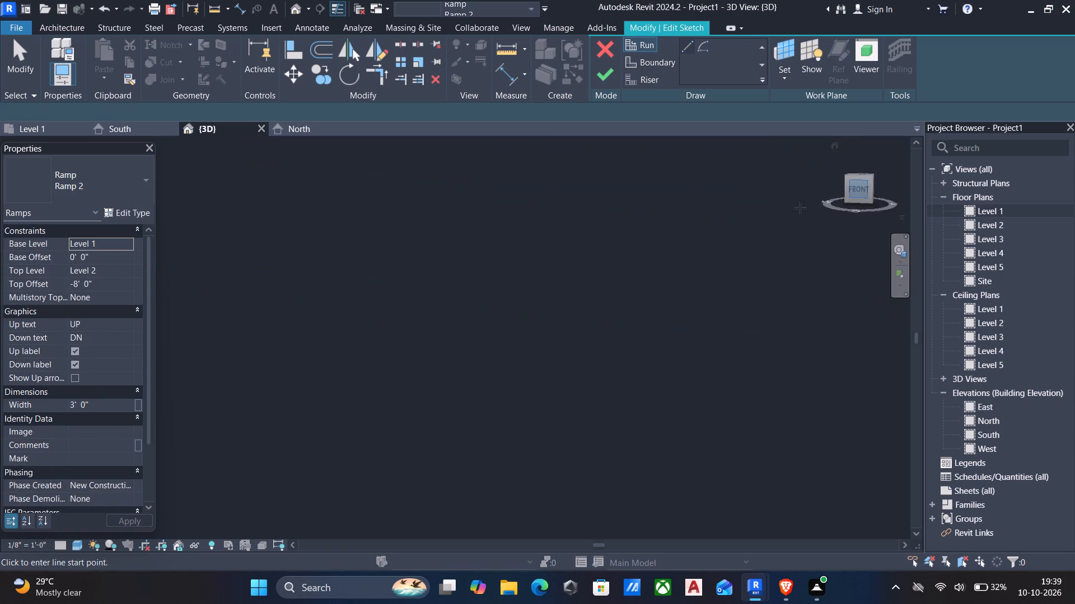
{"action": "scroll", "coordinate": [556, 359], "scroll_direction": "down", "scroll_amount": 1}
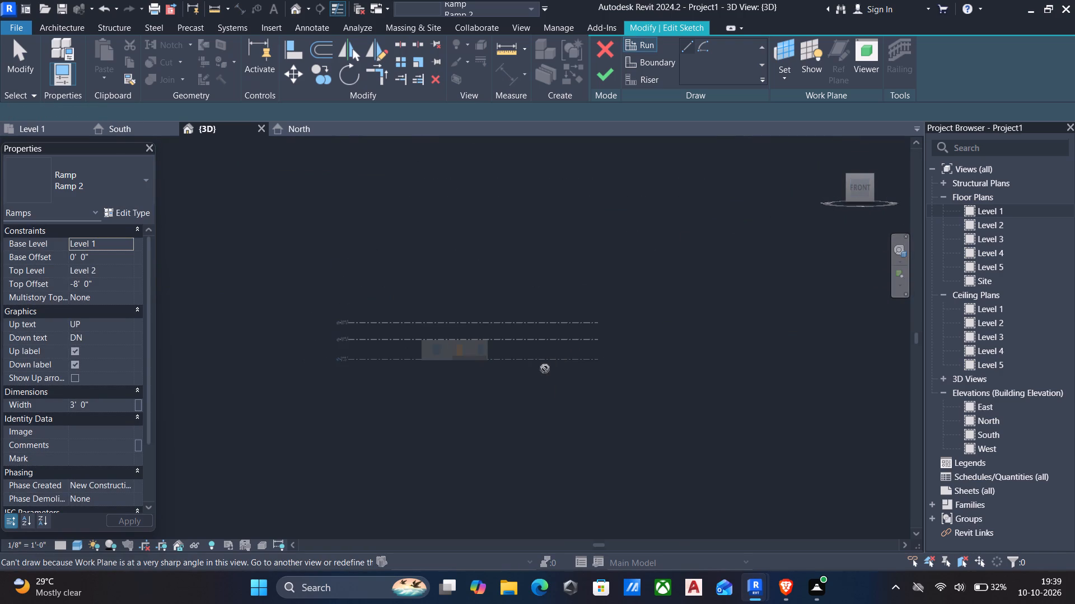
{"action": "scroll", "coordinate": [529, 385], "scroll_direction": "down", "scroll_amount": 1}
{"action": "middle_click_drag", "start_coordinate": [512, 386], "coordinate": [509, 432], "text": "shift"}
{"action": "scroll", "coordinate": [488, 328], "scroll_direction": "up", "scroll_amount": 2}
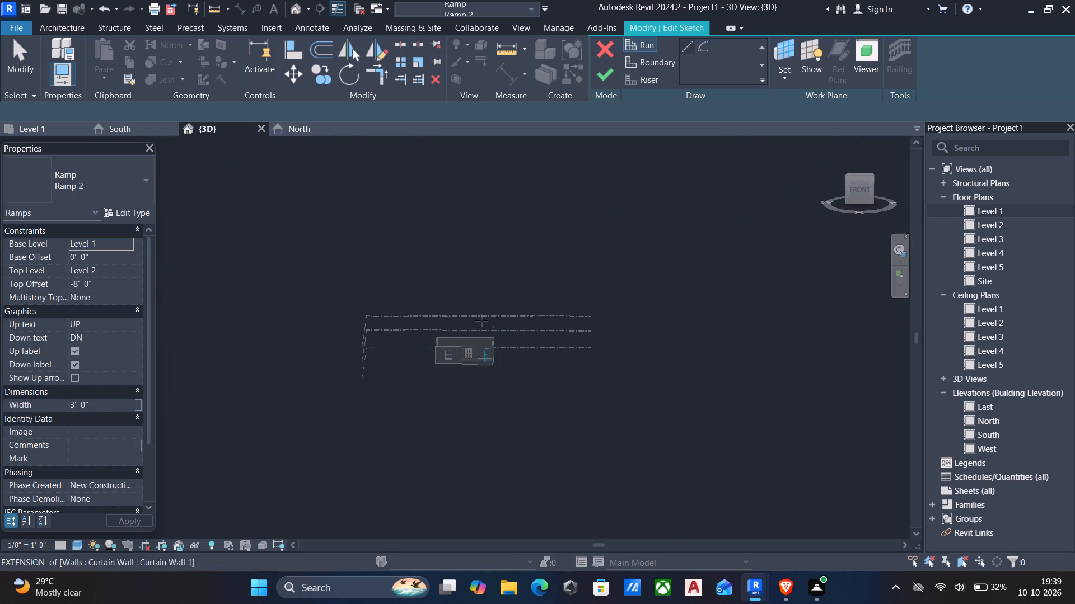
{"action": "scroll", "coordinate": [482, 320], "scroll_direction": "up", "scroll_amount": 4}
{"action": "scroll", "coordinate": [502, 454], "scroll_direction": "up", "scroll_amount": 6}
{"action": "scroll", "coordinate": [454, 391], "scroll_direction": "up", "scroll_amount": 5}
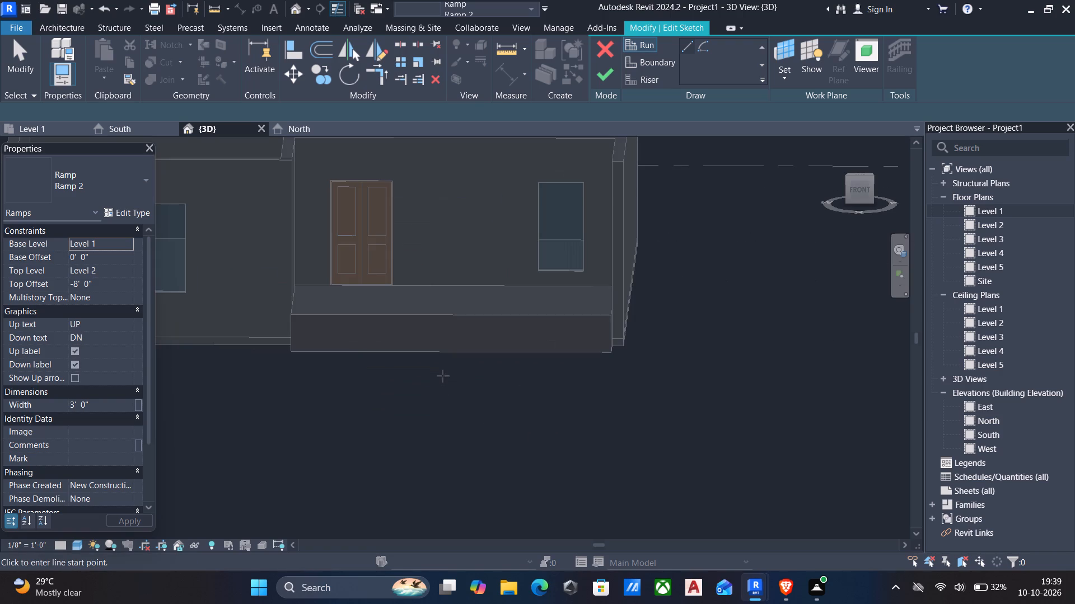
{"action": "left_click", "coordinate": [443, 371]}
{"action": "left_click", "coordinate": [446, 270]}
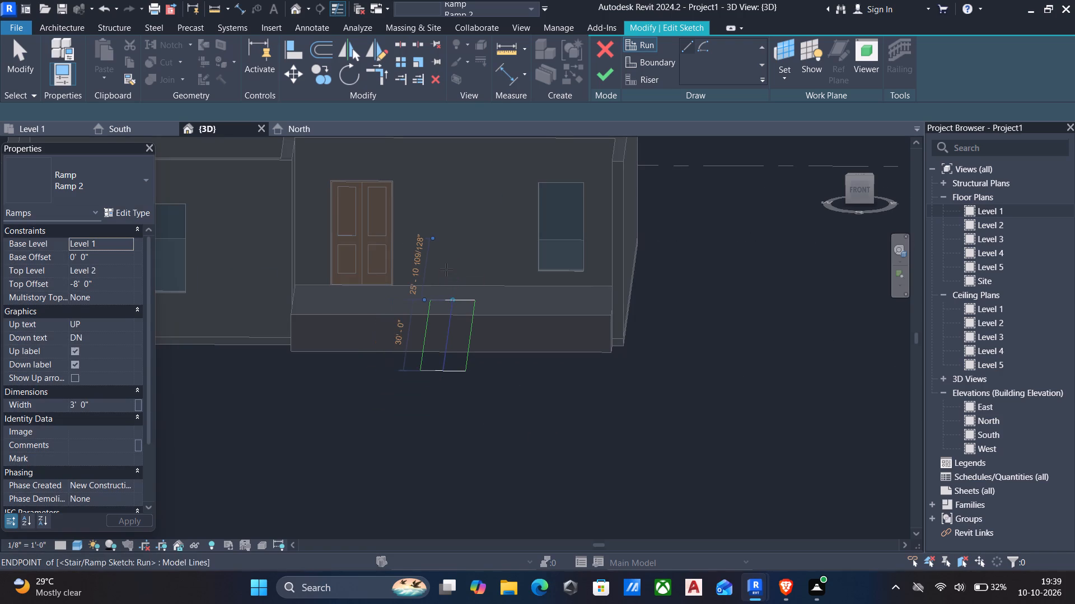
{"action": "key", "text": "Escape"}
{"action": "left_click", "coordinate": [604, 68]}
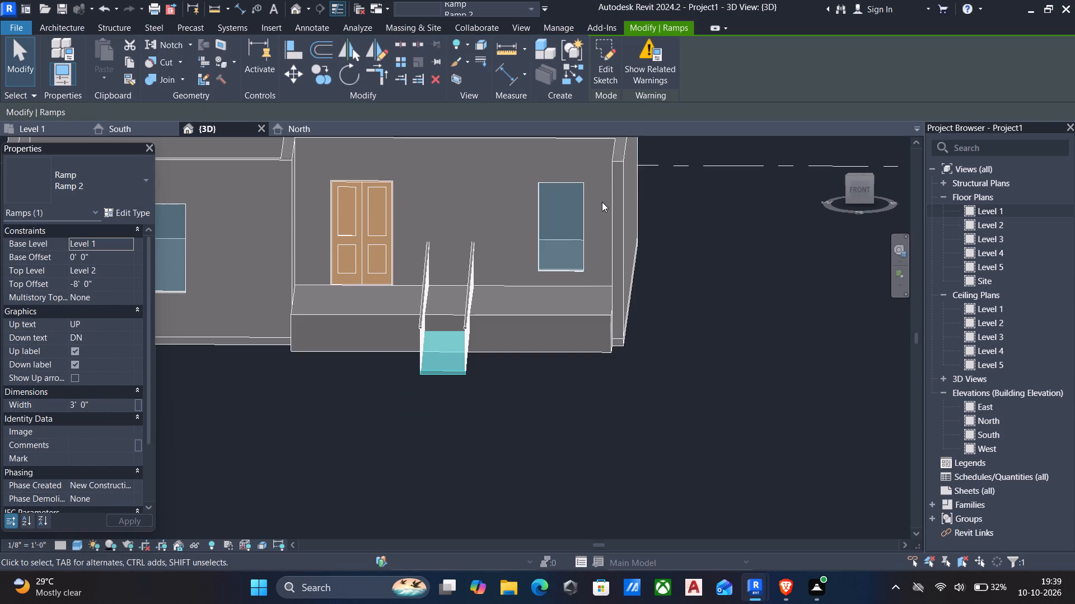
Delete the redrawn ramp that crosses the entrance base, together with its railings.
{"action": "scroll", "coordinate": [605, 212], "scroll_direction": "down", "scroll_amount": 6}
{"action": "middle_click_drag", "start_coordinate": [600, 229], "coordinate": [498, 285], "text": "shift"}
{"action": "scroll", "coordinate": [498, 285], "scroll_direction": "up", "scroll_amount": 6}
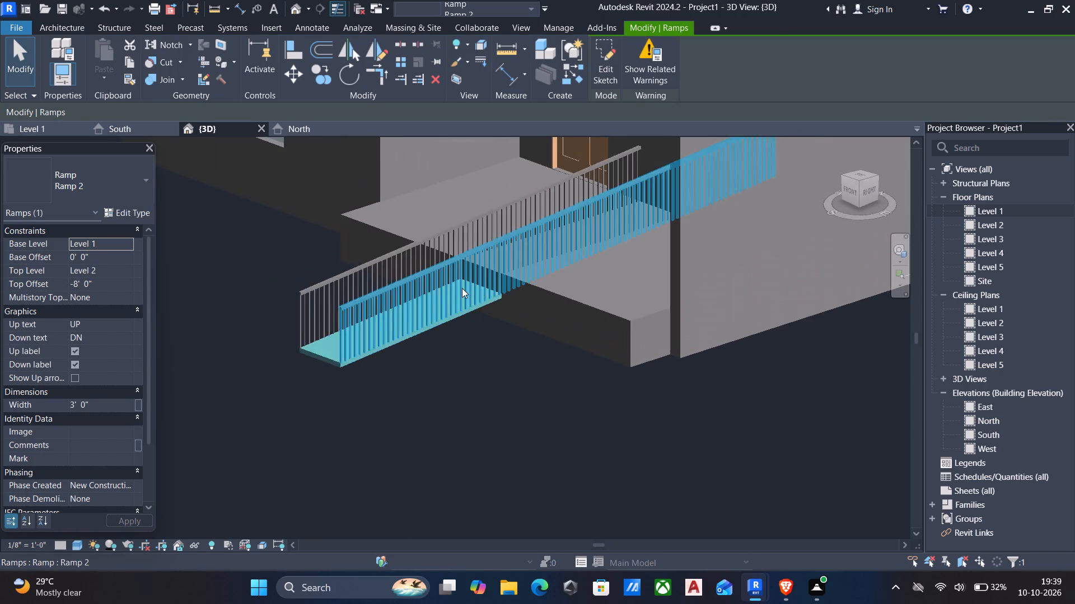
{"action": "scroll", "coordinate": [467, 288], "scroll_direction": "down", "scroll_amount": 5}
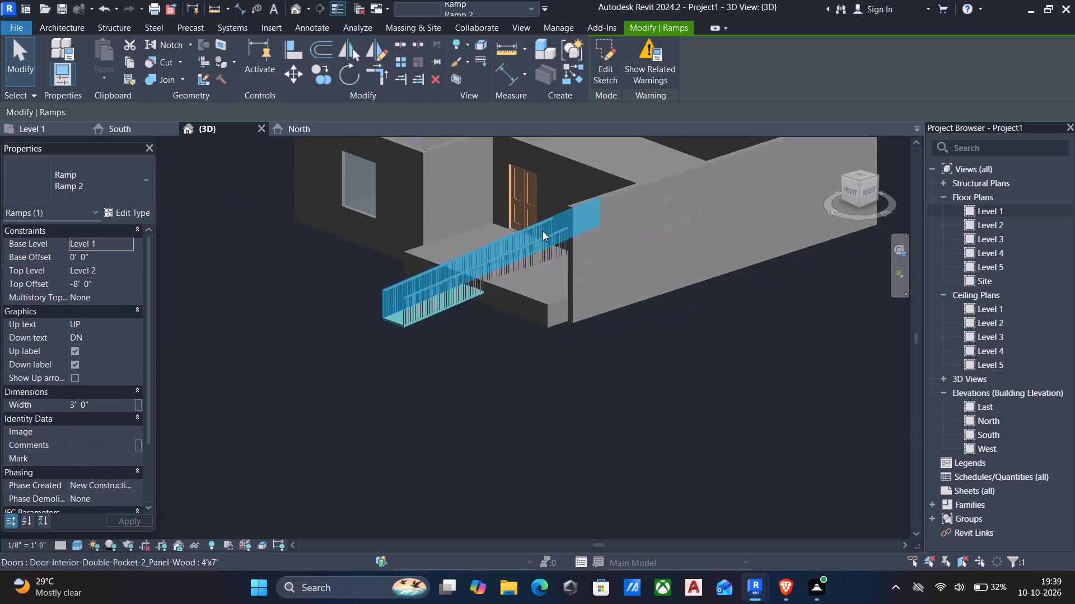
{"action": "left_click", "coordinate": [391, 325]}
{"action": "left_click", "coordinate": [394, 321]}
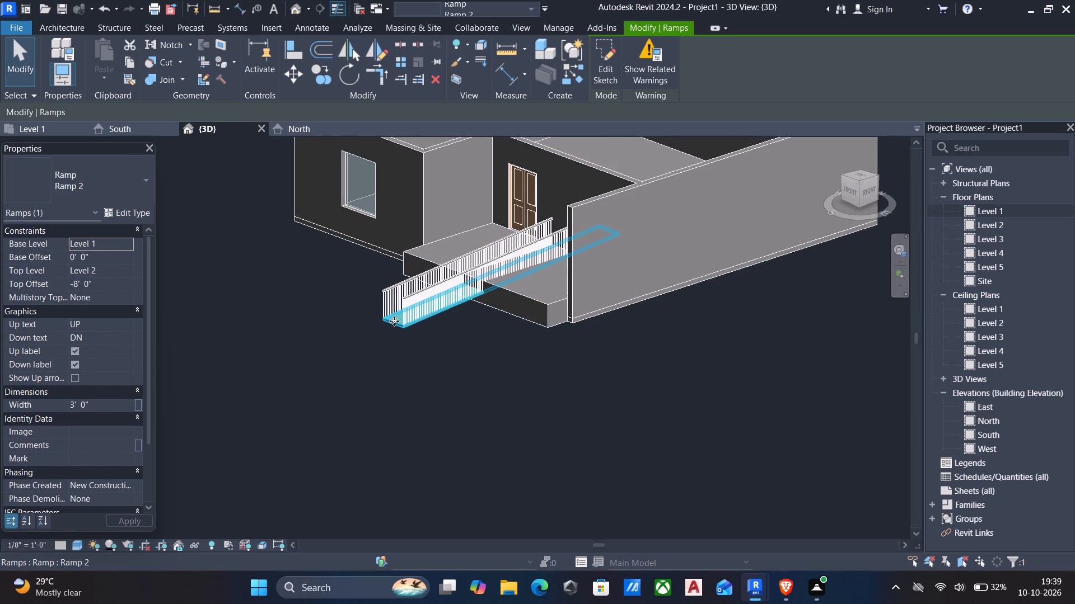
{"action": "key", "text": "Delete"}
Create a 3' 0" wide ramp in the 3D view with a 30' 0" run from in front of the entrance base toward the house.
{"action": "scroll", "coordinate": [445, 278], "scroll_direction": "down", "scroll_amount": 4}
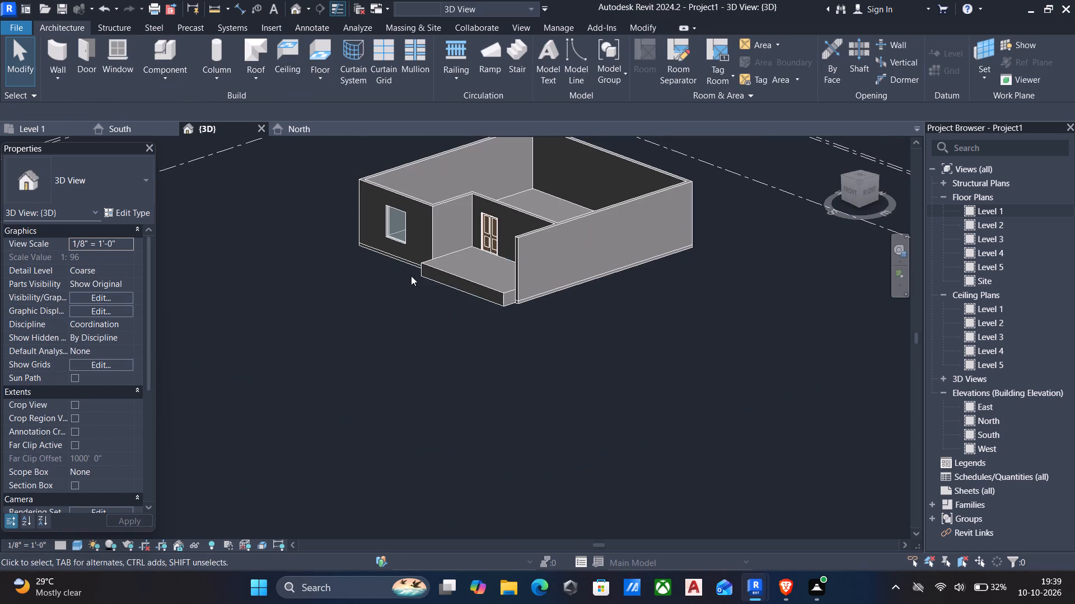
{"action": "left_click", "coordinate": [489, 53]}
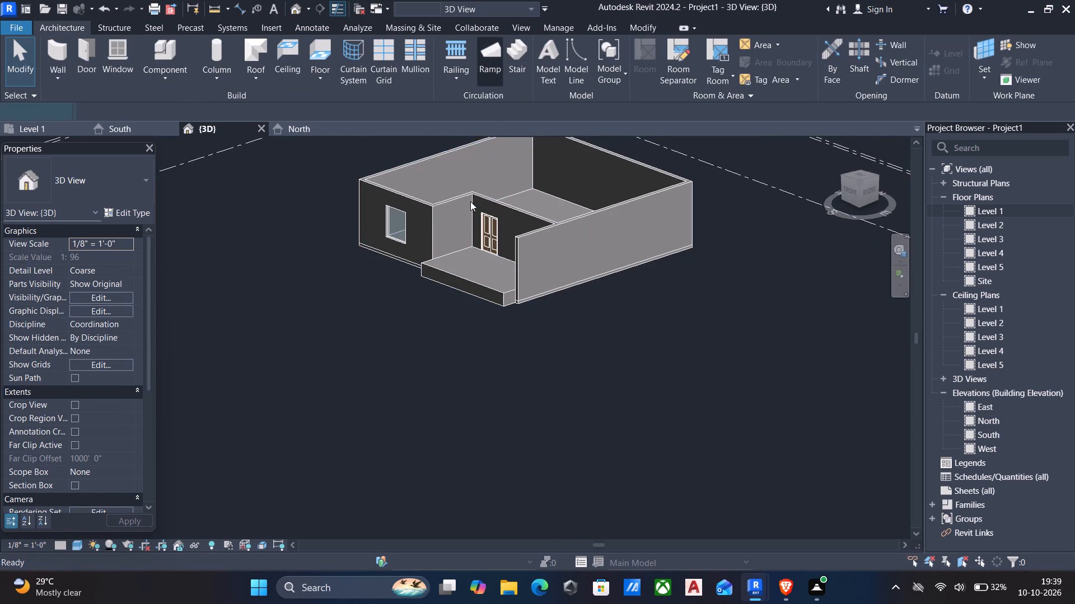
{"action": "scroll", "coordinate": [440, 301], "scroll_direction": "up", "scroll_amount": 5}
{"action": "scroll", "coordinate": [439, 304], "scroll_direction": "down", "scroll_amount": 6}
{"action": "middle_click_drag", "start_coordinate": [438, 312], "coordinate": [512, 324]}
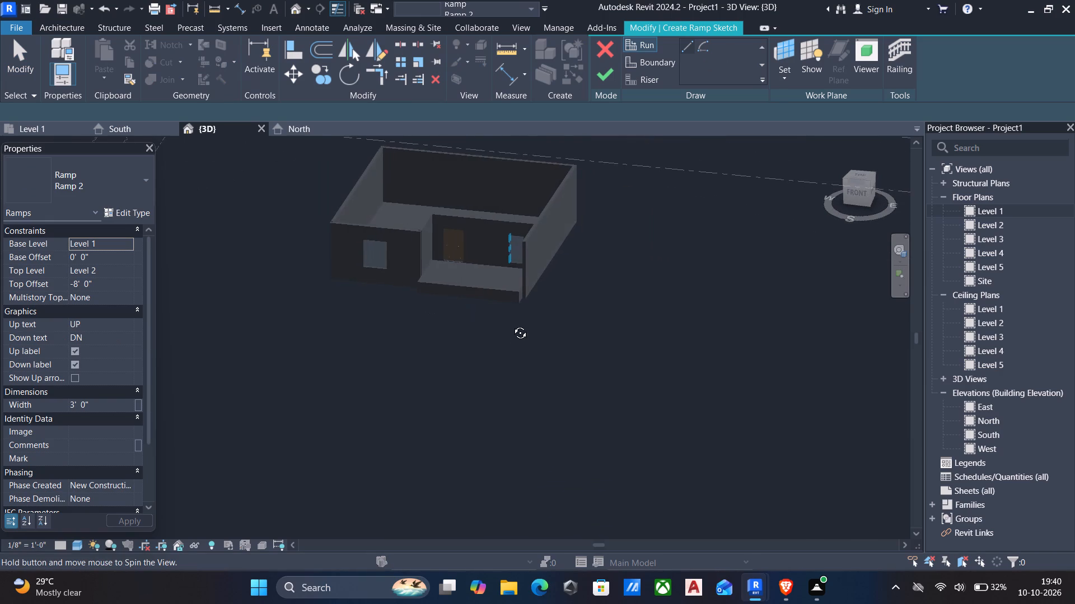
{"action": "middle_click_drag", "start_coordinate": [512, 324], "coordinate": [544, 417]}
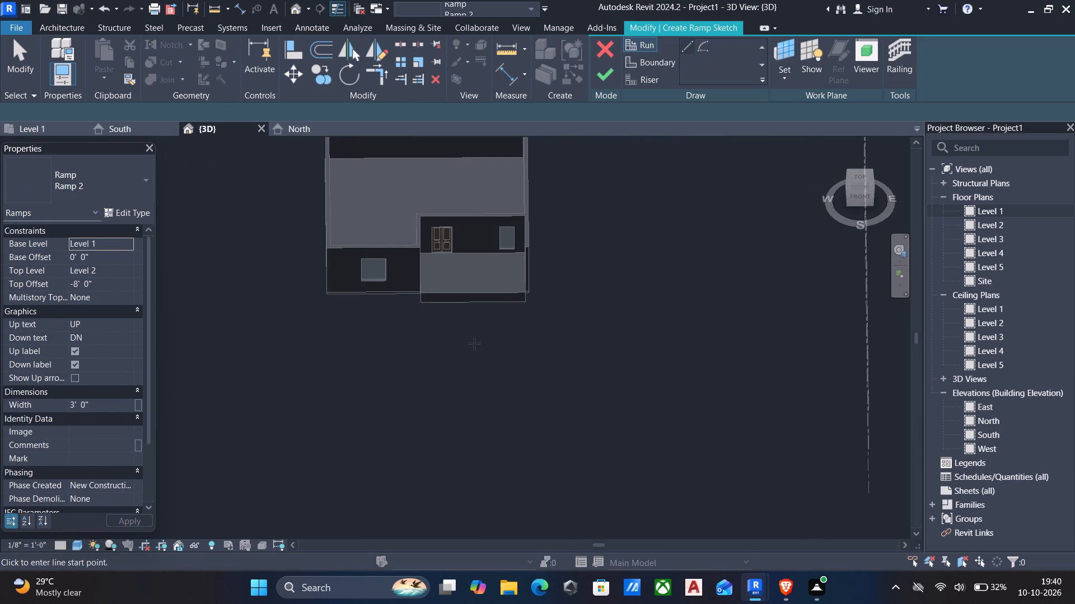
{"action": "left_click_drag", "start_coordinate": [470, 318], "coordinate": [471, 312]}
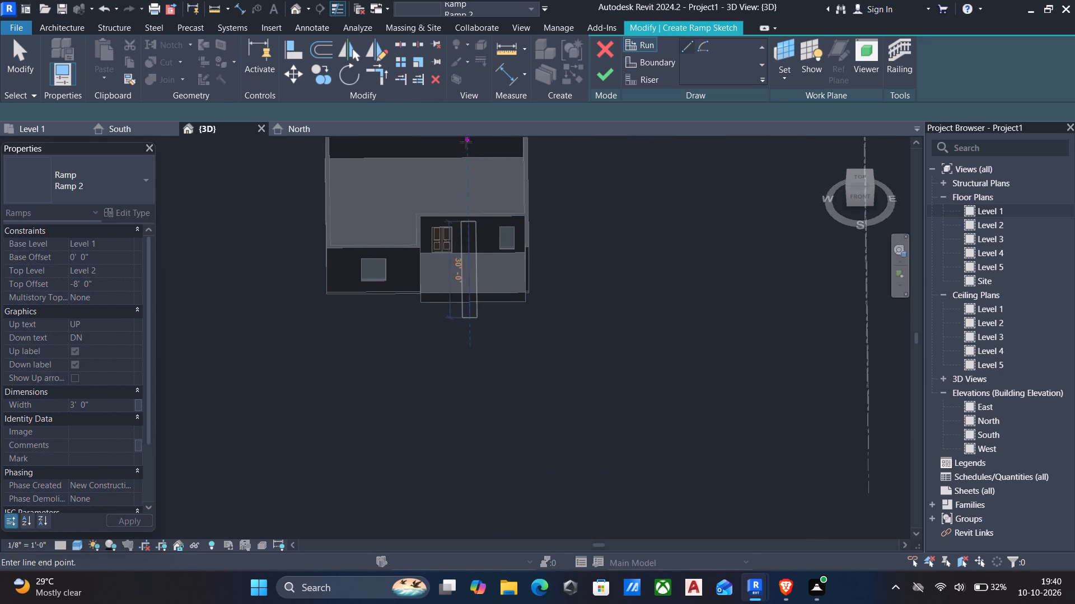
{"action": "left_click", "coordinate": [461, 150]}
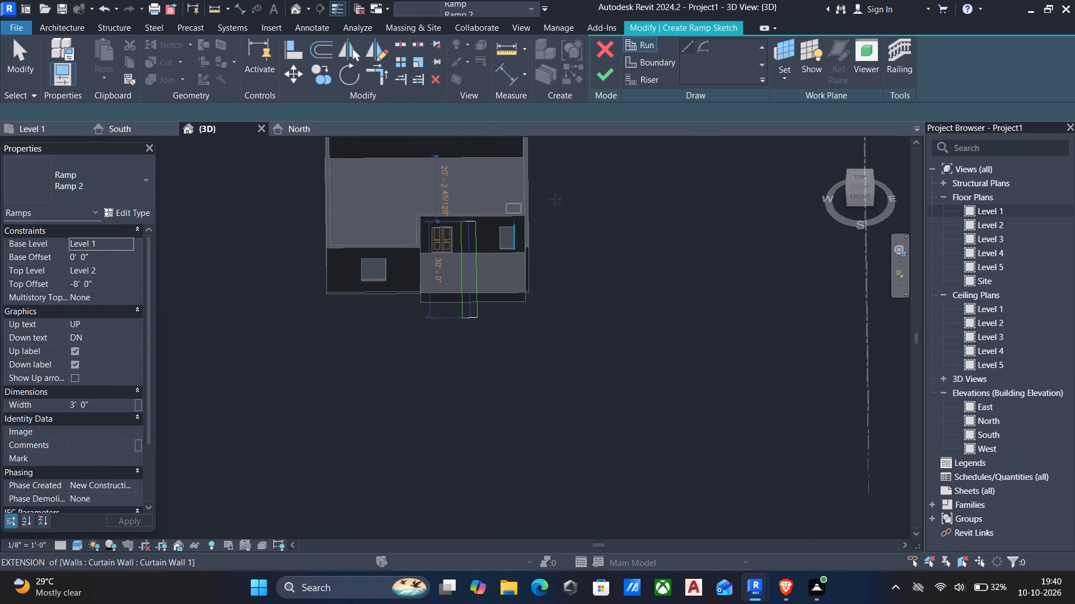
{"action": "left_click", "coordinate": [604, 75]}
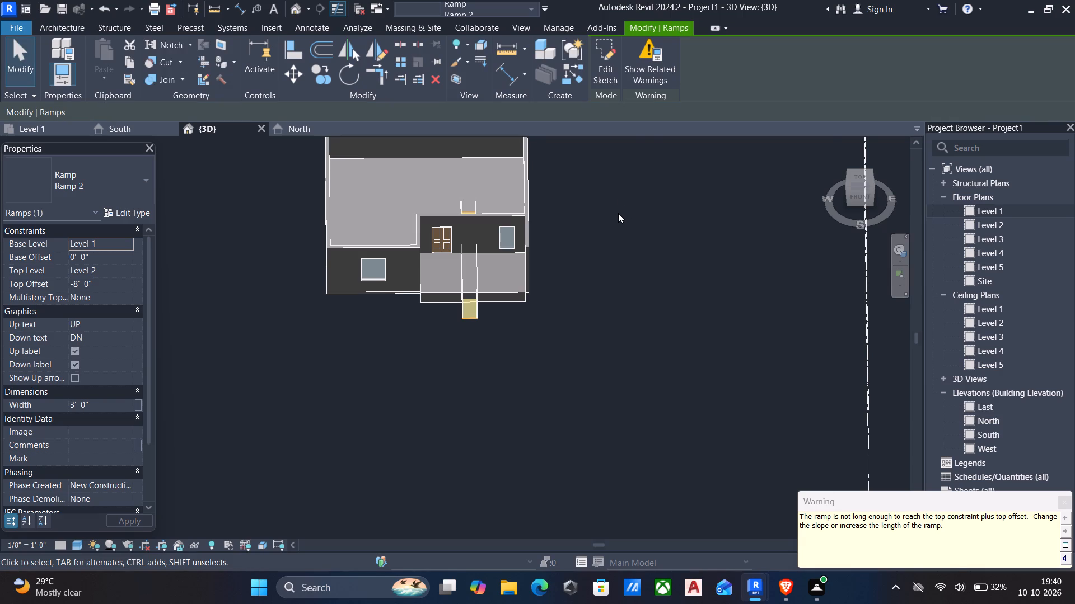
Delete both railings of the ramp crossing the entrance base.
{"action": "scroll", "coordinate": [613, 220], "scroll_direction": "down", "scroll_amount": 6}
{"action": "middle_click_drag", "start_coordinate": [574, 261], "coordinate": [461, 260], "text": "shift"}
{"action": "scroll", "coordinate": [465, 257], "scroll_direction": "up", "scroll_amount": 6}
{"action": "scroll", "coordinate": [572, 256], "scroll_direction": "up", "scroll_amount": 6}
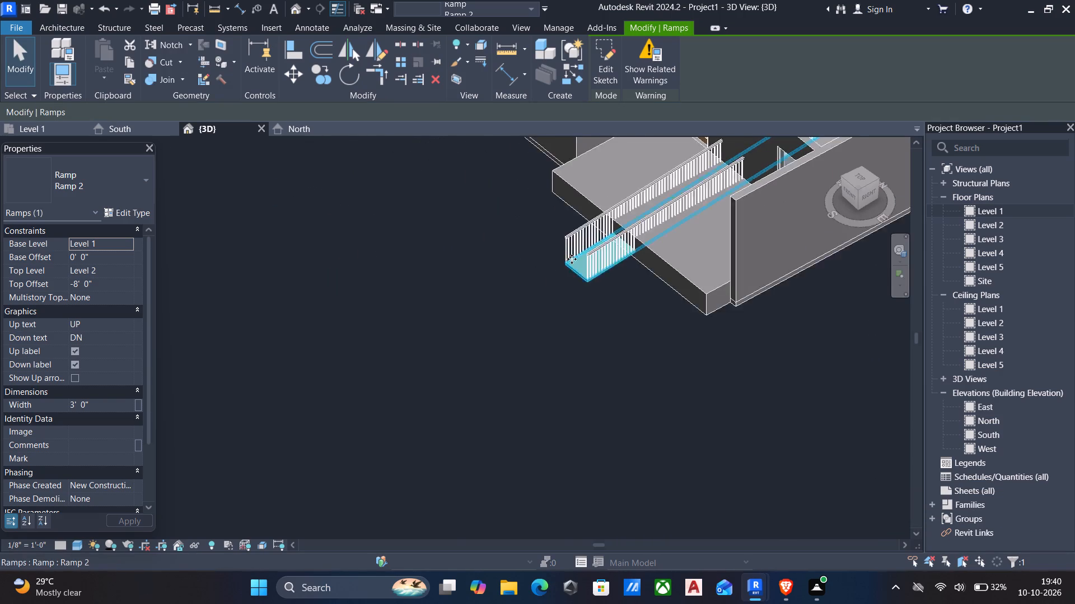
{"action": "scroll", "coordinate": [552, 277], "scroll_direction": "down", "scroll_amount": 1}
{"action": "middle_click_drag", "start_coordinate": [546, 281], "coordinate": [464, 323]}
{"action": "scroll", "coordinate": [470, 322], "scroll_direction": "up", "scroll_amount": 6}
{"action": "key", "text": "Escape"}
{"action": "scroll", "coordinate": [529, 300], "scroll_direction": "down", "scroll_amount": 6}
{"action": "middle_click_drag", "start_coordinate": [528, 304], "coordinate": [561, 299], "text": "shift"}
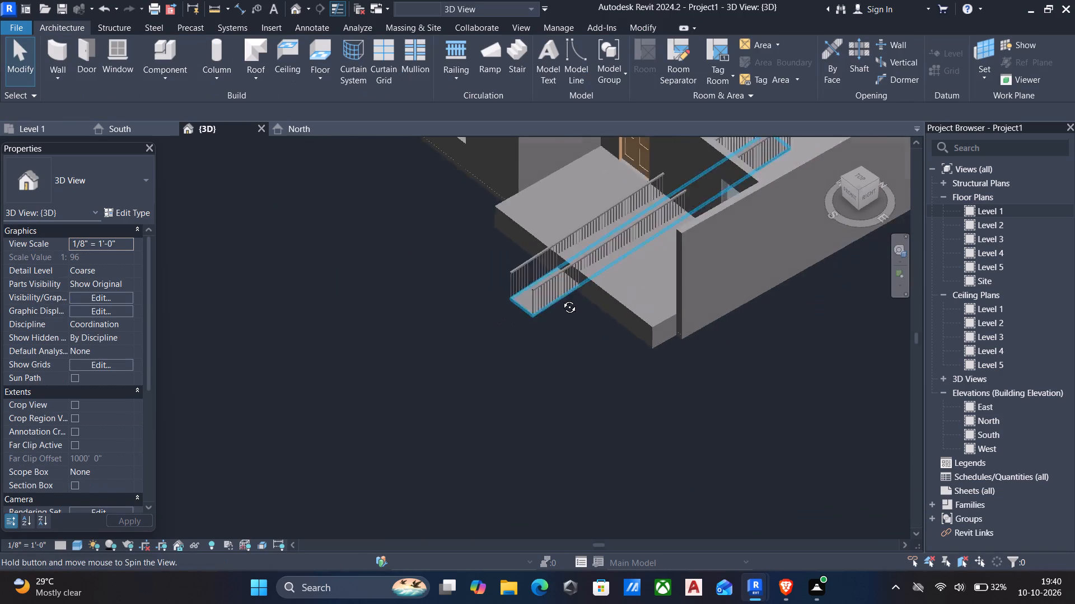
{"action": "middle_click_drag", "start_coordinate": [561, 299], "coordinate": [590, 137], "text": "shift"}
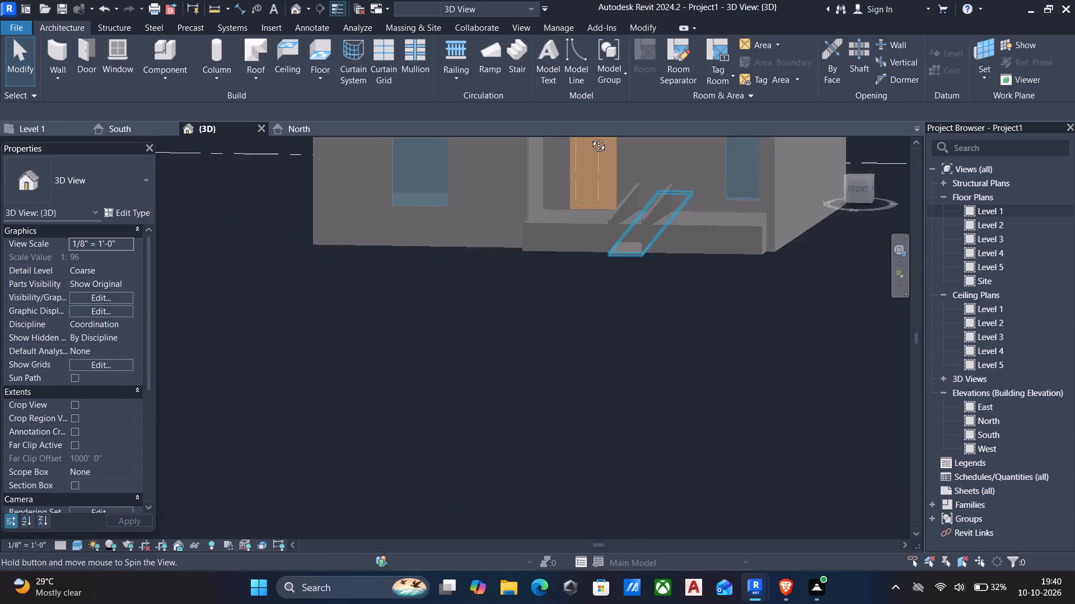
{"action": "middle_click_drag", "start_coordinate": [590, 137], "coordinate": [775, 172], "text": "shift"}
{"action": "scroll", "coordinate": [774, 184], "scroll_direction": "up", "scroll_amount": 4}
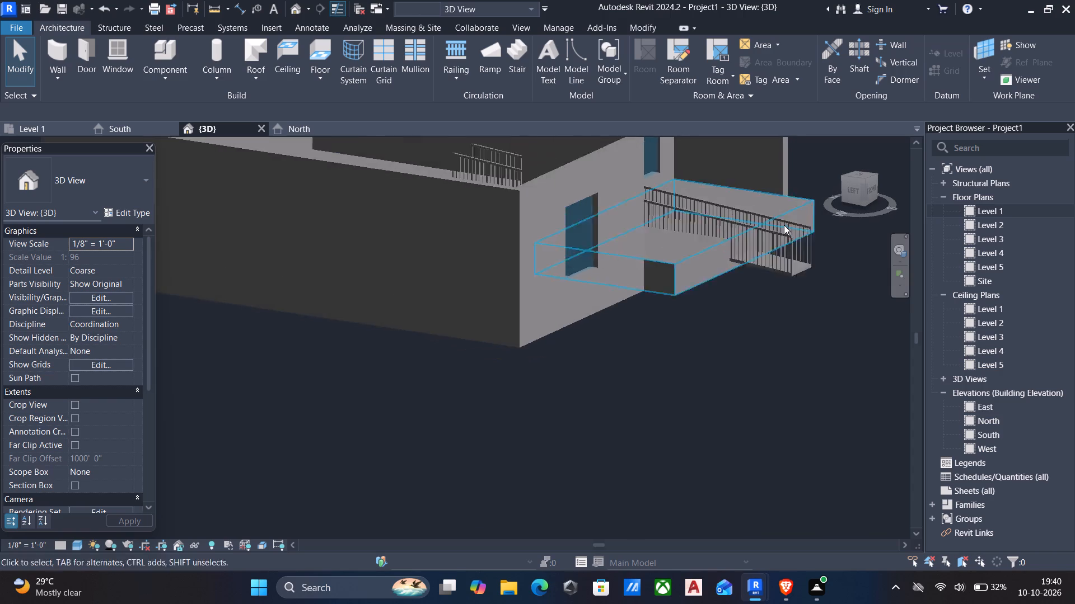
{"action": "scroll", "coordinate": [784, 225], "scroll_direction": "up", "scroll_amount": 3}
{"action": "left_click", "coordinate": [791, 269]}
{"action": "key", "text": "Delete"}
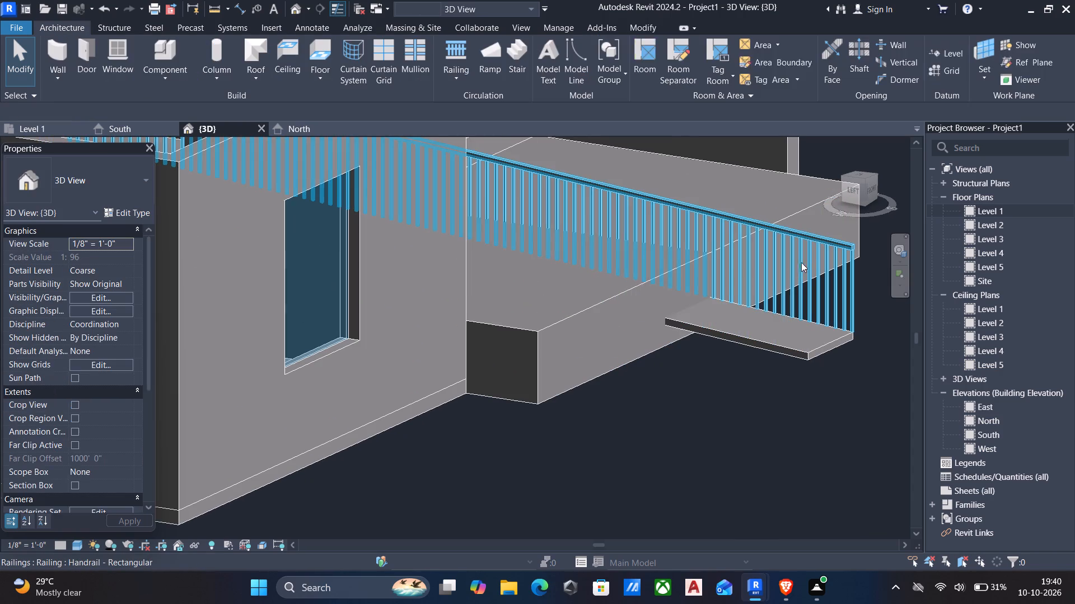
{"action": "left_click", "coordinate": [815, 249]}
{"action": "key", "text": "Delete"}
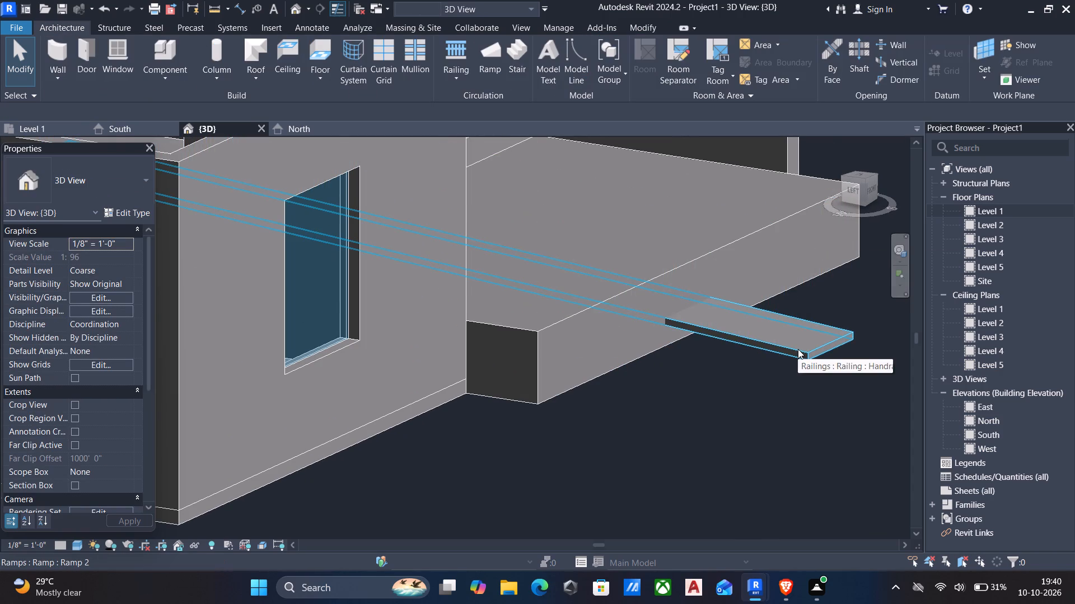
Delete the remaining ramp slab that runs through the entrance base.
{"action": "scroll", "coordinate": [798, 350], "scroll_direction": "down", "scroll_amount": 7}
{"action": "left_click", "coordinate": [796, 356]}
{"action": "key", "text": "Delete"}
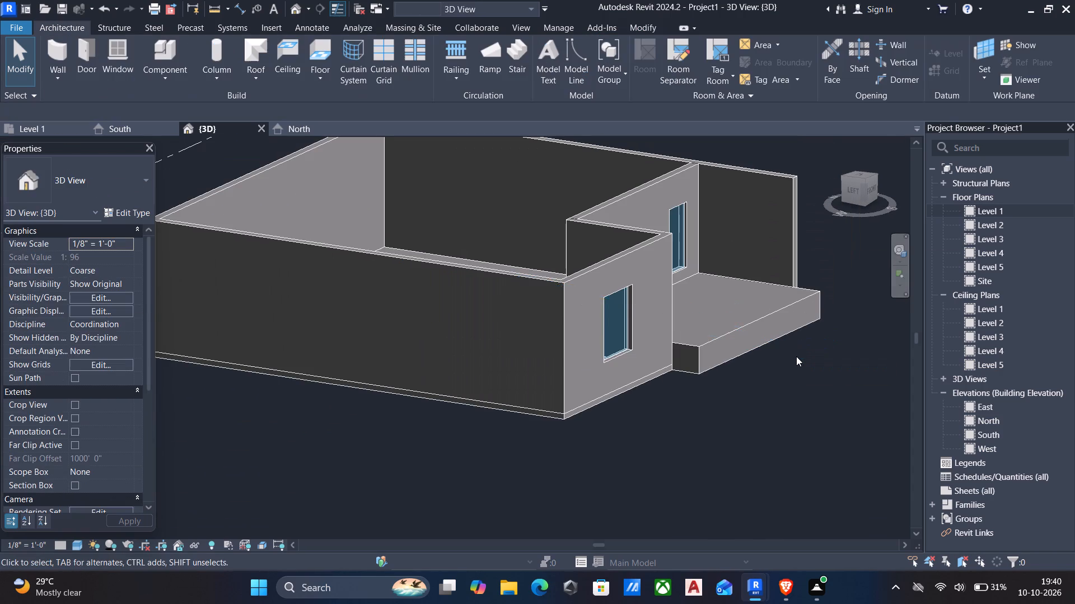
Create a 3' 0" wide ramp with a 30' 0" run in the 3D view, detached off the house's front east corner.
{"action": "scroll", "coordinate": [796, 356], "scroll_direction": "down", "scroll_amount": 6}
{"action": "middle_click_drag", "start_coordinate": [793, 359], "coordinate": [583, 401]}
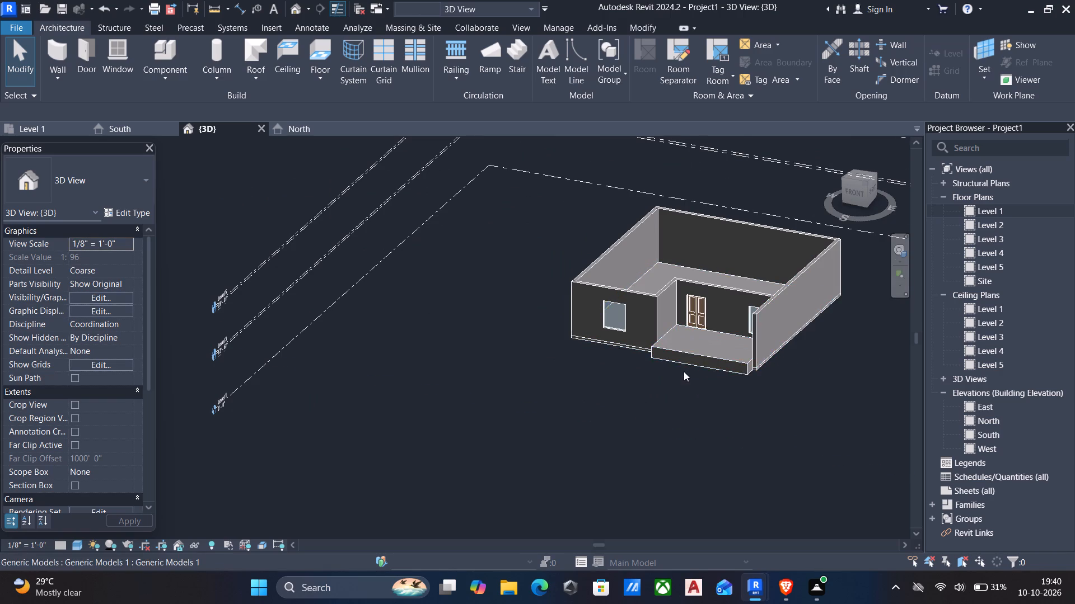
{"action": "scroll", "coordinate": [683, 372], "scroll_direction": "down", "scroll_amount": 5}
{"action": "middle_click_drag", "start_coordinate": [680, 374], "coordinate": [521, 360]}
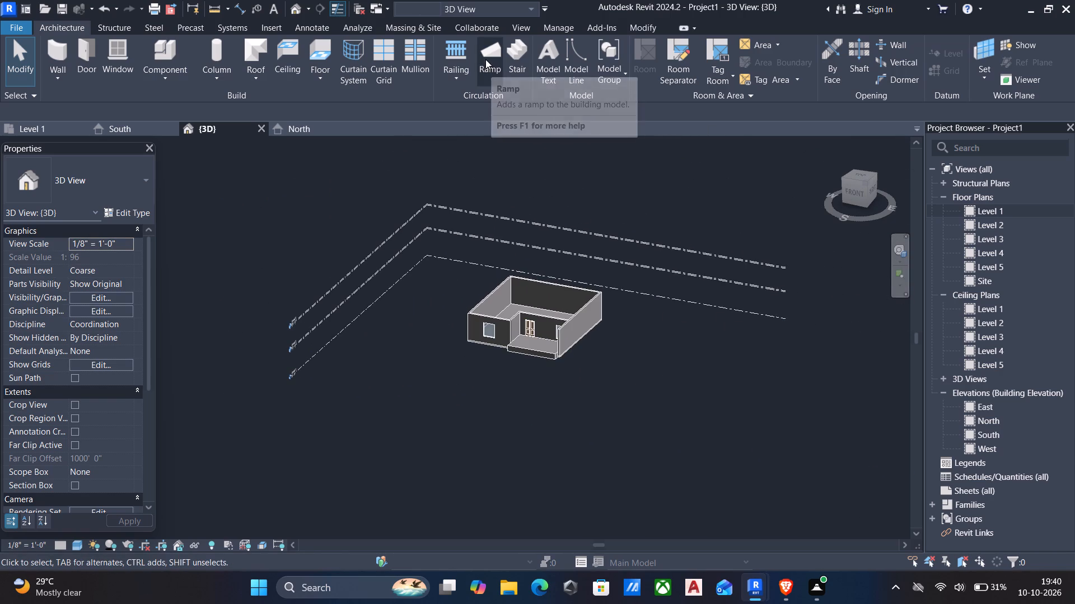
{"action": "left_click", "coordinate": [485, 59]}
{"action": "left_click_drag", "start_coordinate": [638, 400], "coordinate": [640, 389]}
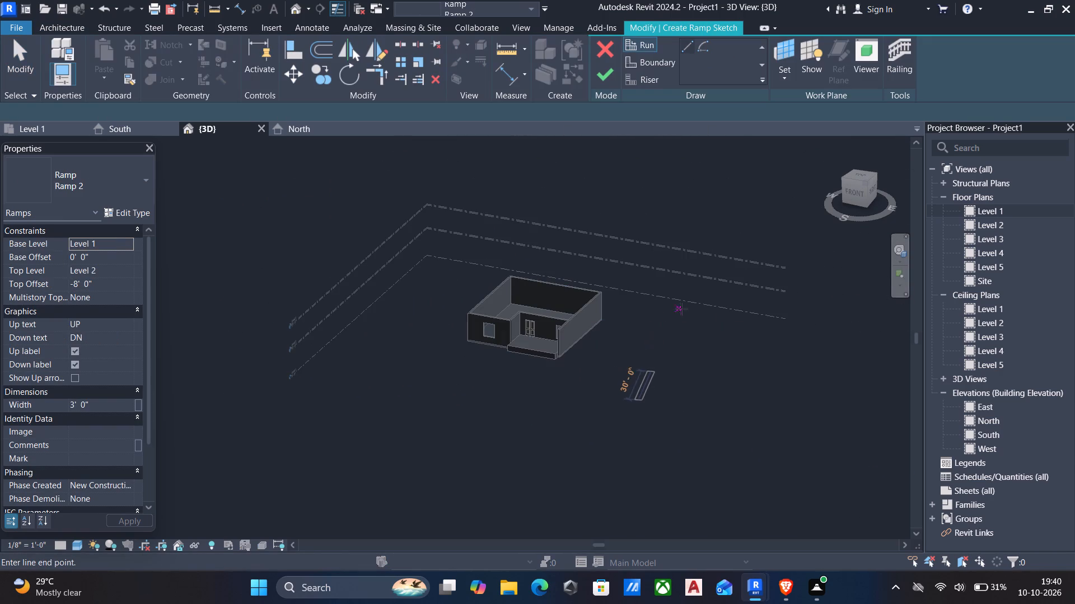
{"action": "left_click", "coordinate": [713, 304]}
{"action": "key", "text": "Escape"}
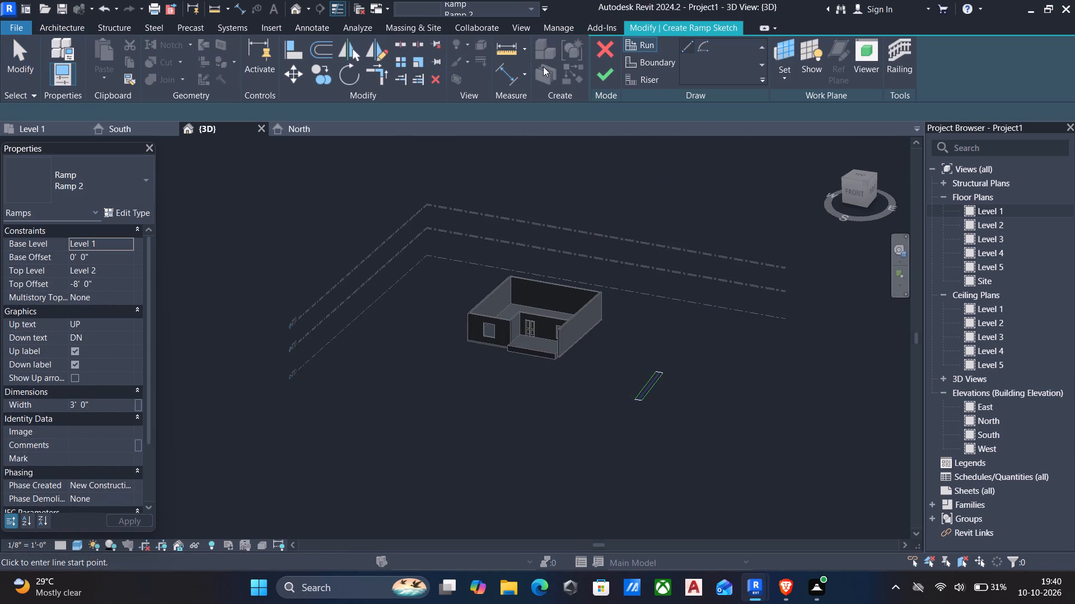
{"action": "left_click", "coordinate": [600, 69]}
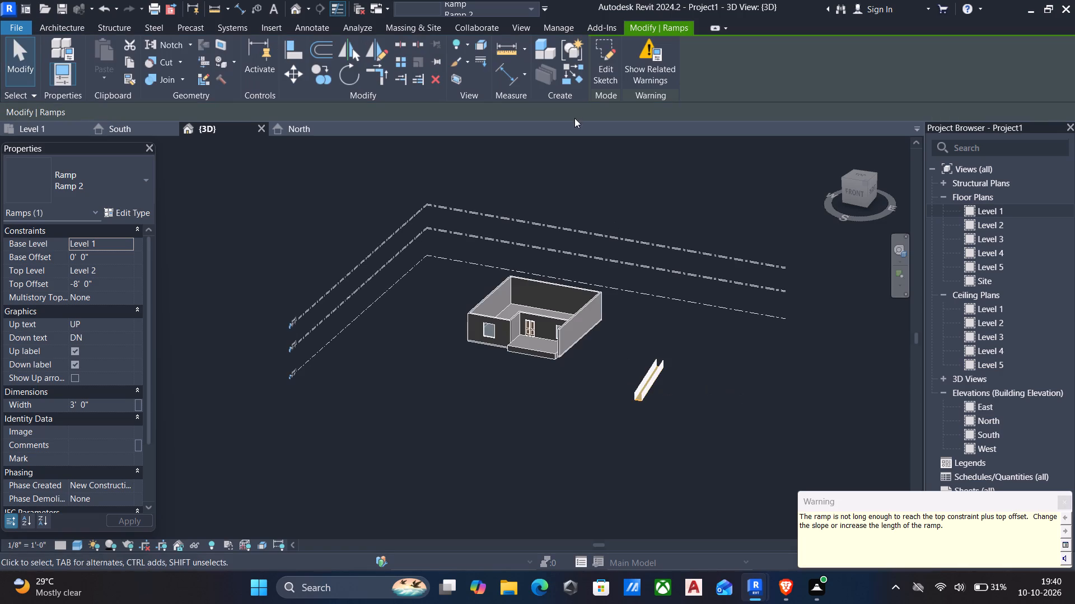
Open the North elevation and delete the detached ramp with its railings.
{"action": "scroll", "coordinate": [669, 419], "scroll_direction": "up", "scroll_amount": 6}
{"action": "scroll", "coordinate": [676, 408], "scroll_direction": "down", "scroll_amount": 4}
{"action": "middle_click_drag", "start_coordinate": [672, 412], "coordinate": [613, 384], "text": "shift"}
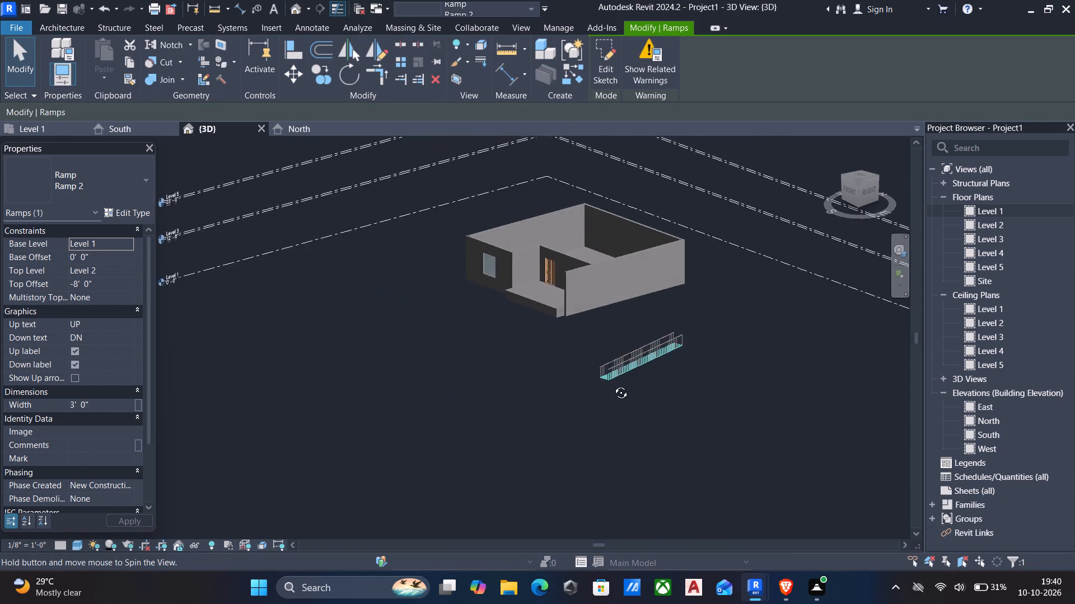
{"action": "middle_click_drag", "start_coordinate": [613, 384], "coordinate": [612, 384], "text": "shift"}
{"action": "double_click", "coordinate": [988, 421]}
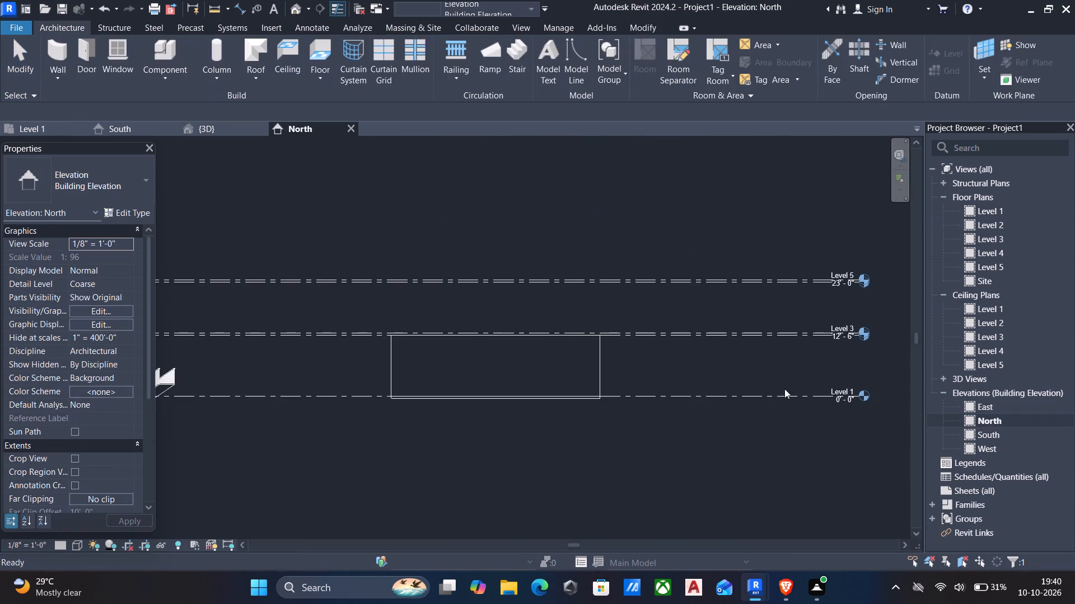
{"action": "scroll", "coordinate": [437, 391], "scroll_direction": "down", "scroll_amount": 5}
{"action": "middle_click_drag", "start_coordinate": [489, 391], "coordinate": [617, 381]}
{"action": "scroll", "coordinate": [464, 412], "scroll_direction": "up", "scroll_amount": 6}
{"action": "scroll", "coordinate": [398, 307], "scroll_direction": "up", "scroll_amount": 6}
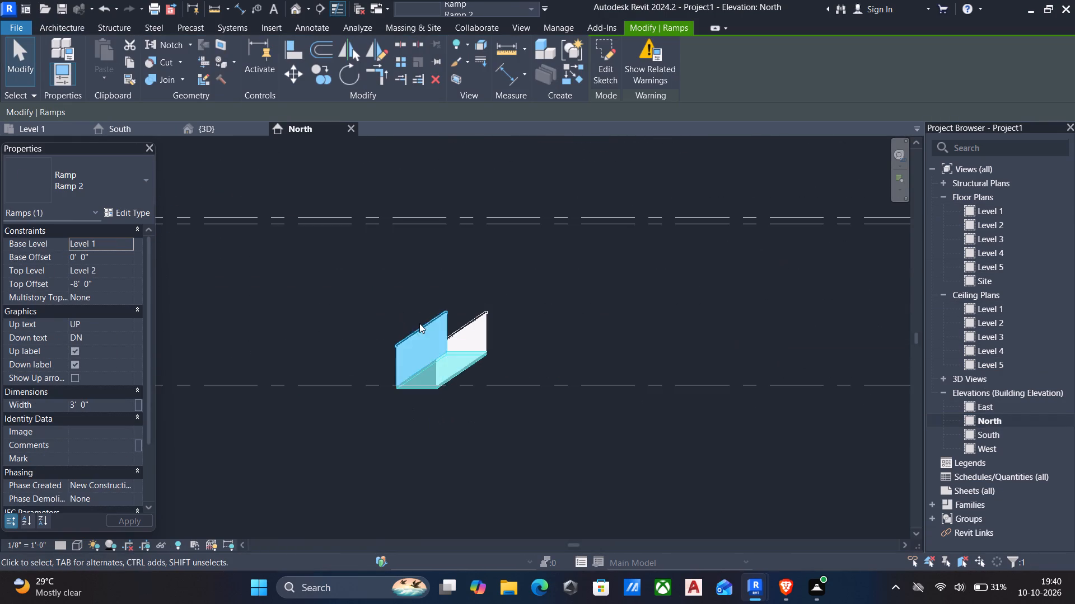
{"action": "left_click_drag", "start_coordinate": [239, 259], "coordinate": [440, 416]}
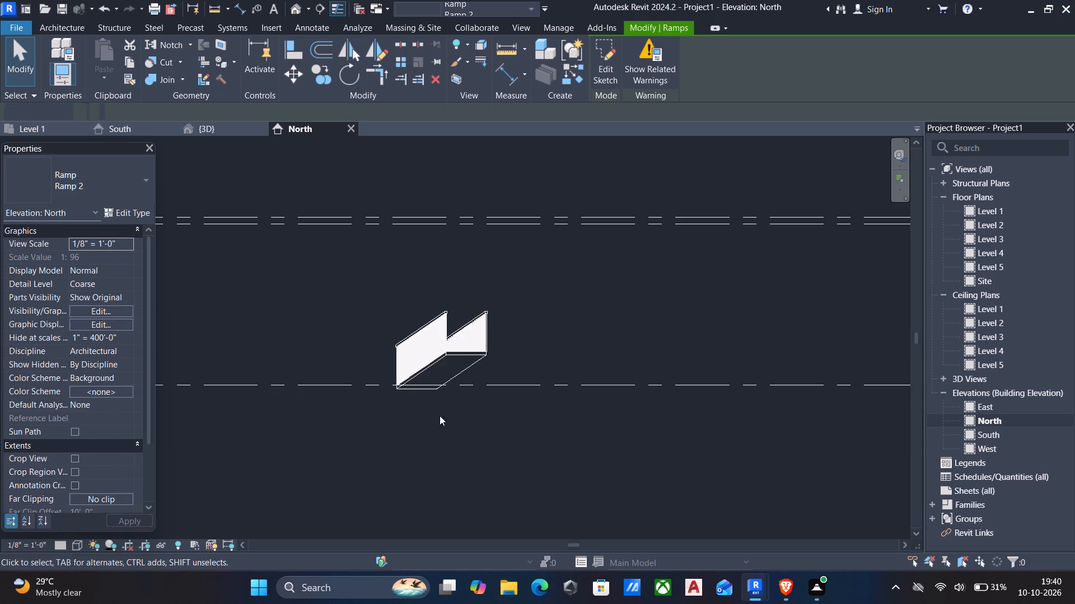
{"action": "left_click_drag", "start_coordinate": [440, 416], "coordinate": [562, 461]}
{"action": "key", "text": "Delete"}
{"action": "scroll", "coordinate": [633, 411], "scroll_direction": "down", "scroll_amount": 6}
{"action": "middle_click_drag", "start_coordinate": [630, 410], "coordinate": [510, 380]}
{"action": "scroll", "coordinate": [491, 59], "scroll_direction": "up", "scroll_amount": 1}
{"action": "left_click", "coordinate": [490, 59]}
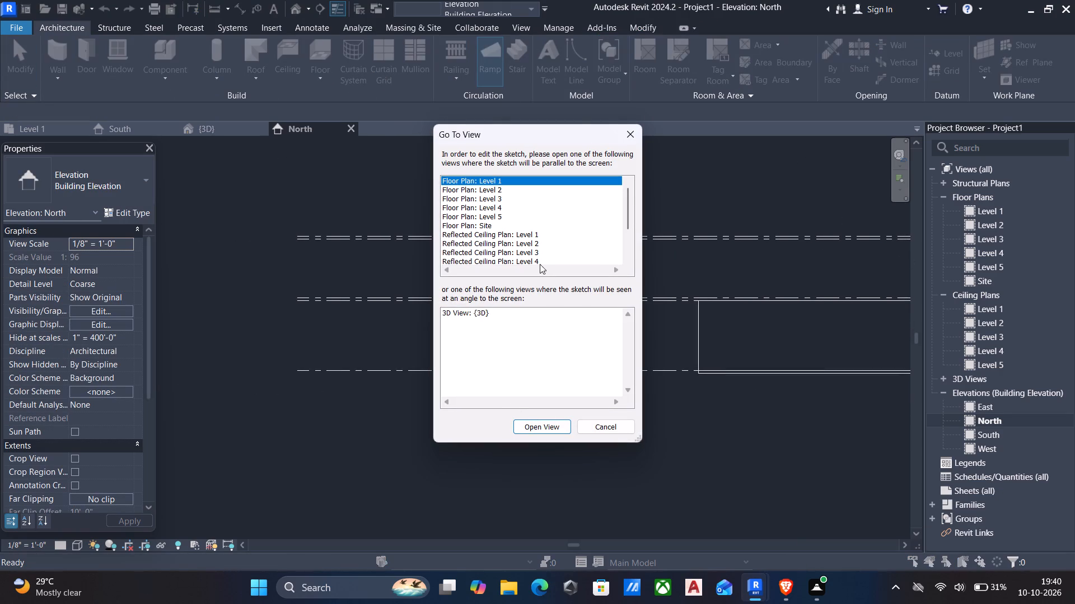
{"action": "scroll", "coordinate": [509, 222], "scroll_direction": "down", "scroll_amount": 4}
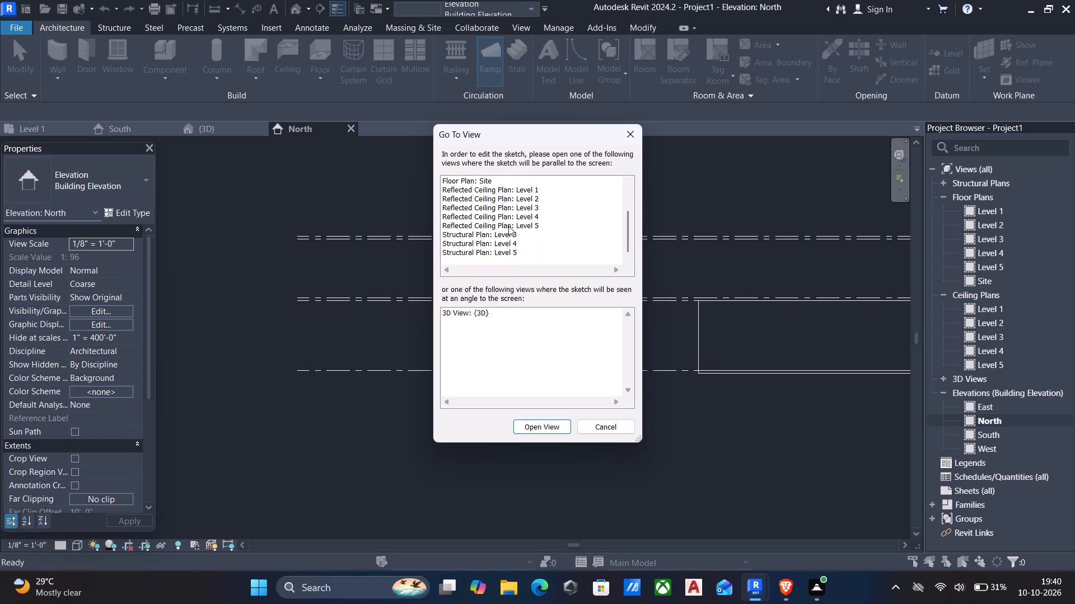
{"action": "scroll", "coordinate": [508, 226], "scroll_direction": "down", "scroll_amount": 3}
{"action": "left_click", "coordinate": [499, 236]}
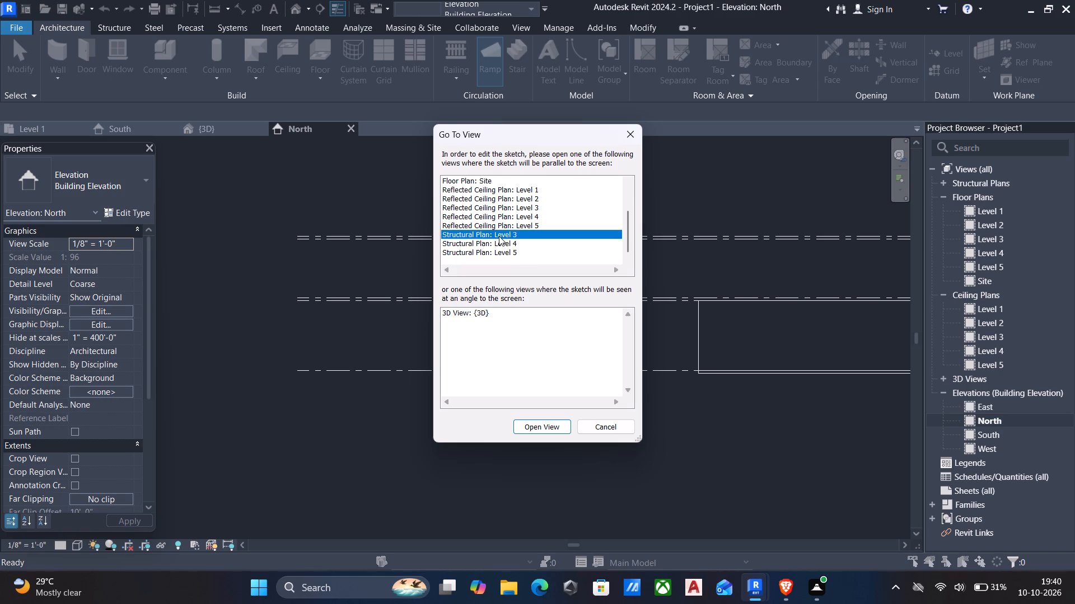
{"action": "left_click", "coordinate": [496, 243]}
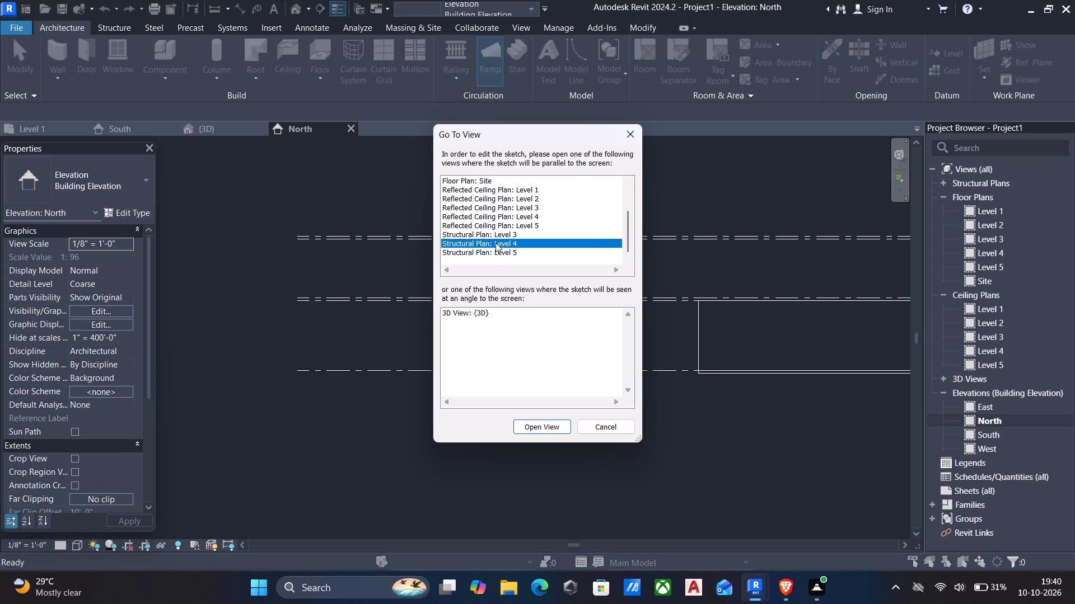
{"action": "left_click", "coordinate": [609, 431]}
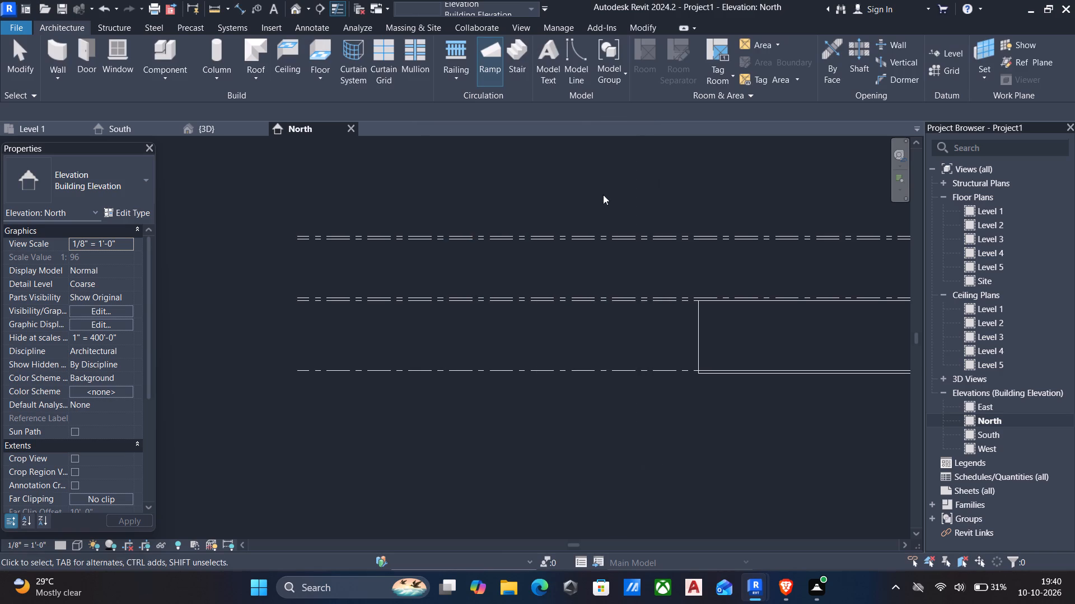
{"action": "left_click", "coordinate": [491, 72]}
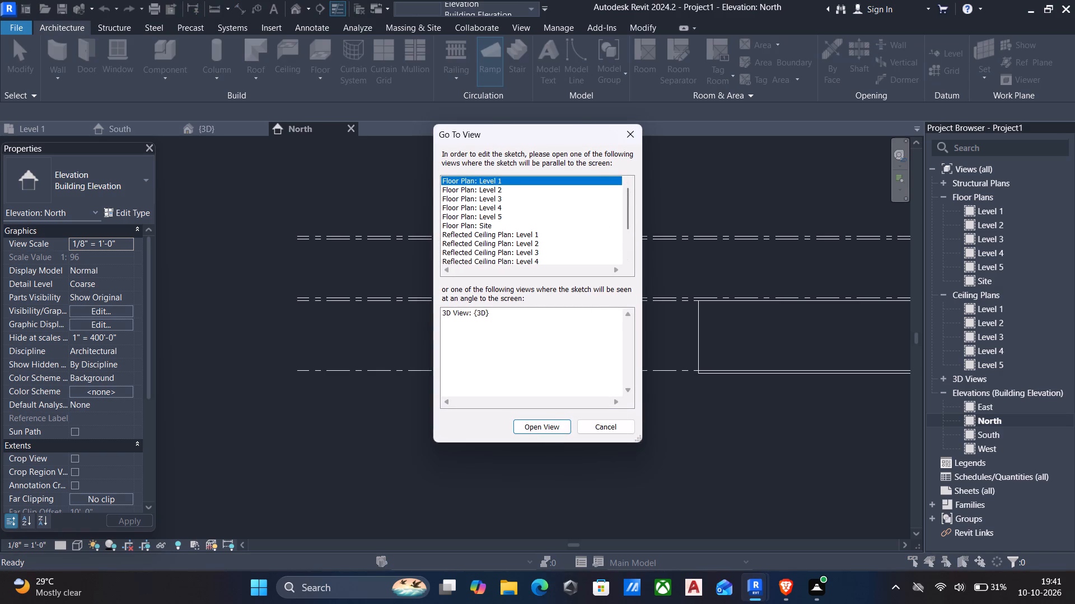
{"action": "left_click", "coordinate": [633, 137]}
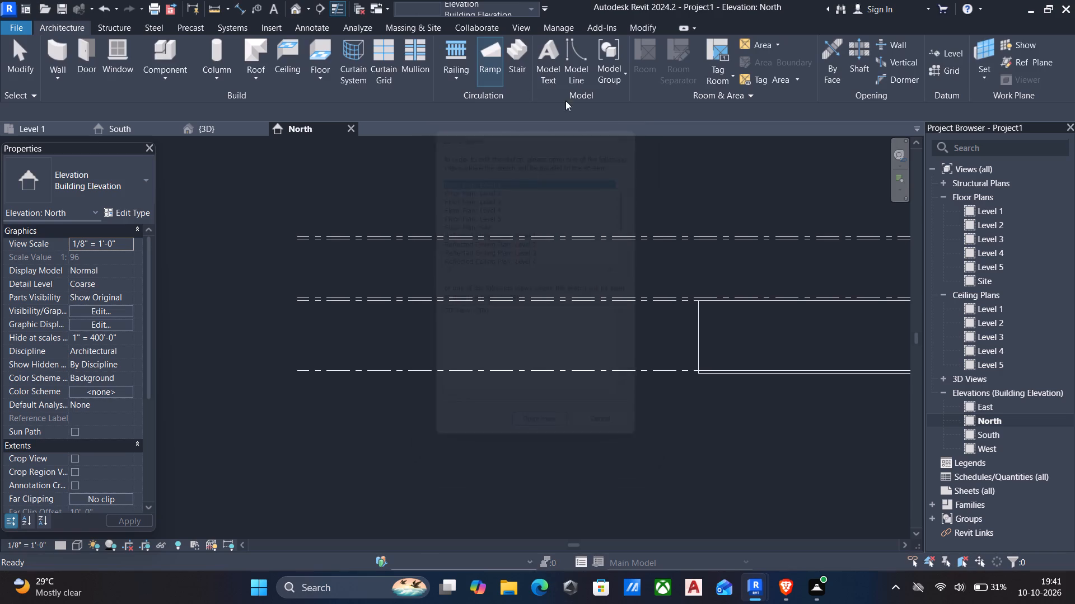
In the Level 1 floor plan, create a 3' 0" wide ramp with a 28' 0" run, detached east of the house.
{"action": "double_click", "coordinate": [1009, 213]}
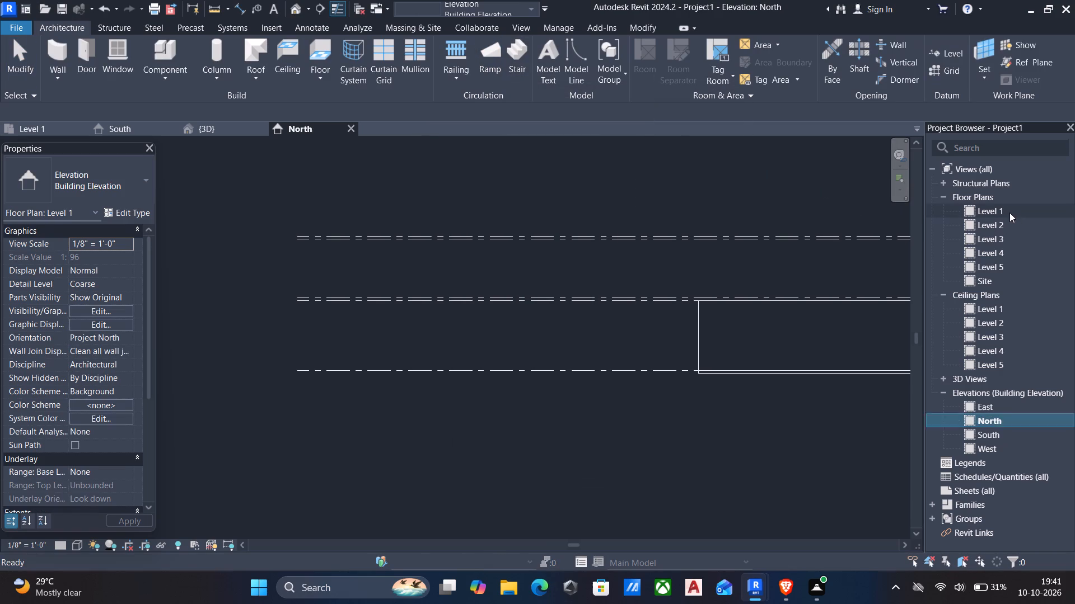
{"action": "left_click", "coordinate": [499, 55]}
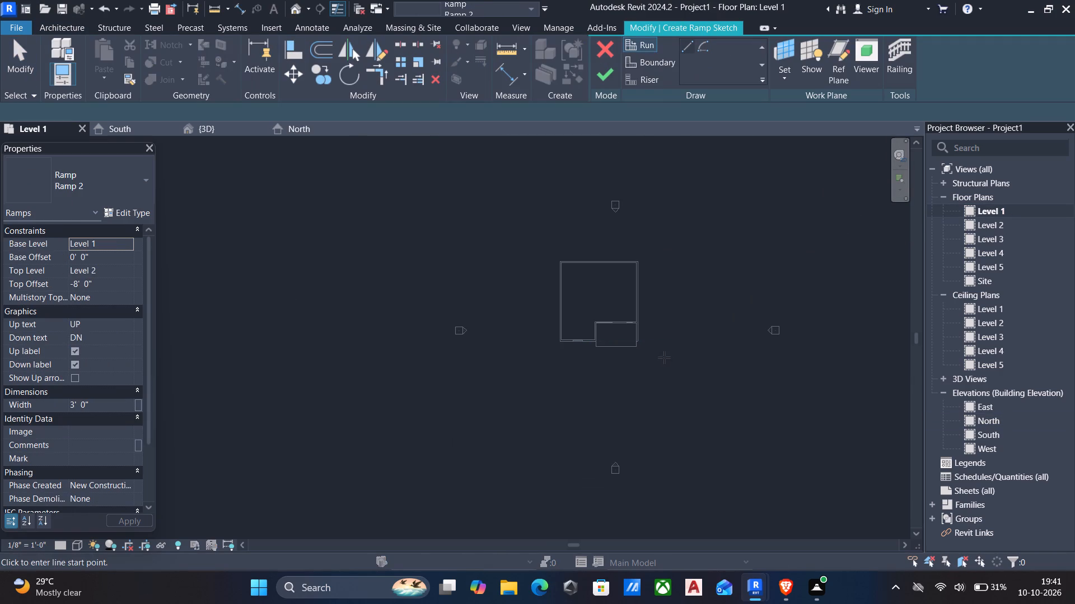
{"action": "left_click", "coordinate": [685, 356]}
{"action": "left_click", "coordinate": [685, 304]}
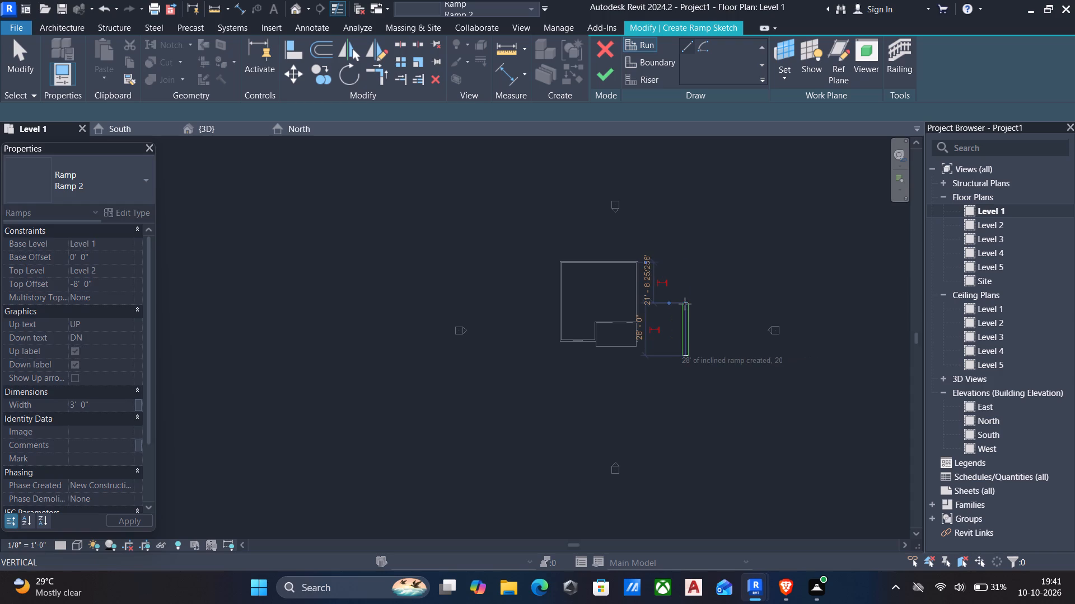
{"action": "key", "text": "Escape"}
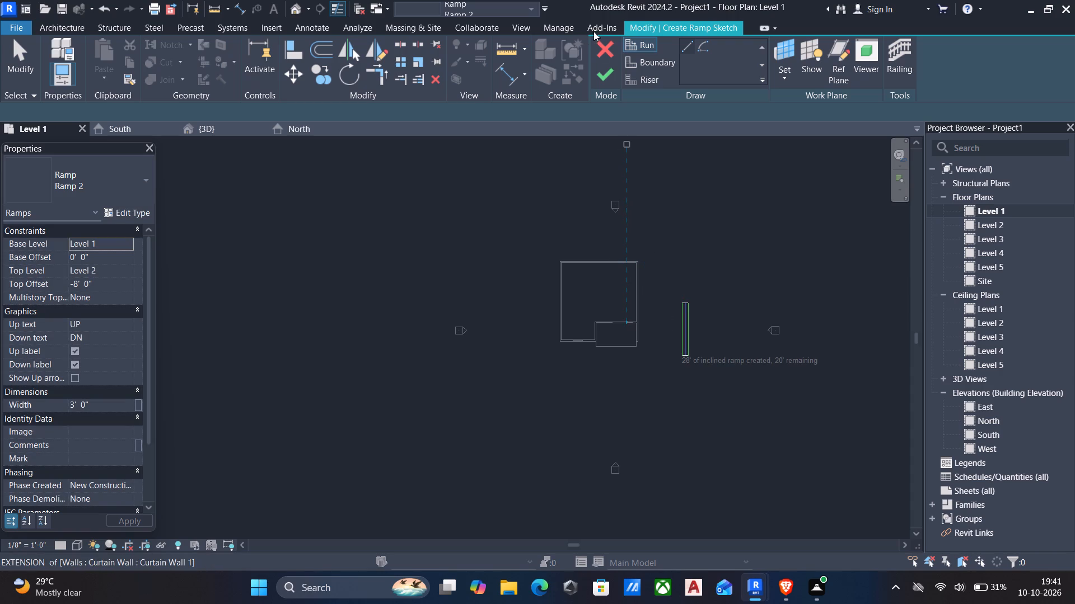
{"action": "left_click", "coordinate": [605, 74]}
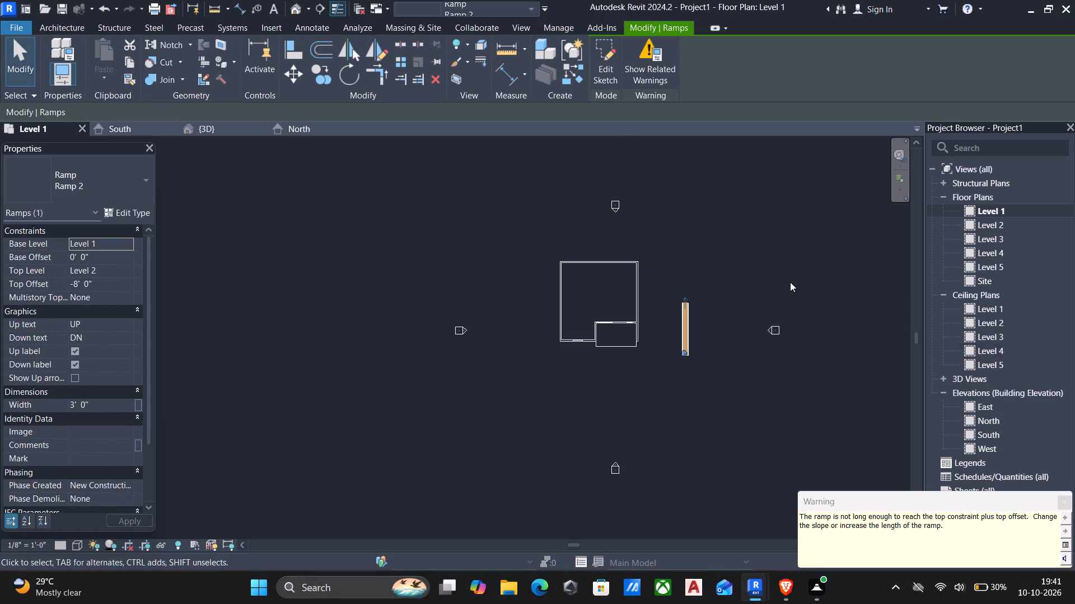
Open the South elevation and compare the detached ramp's height with the entrance base.
{"action": "double_click", "coordinate": [989, 436]}
{"action": "scroll", "coordinate": [585, 338], "scroll_direction": "down", "scroll_amount": 17}
{"action": "scroll", "coordinate": [656, 319], "scroll_direction": "up", "scroll_amount": 6}
{"action": "scroll", "coordinate": [798, 388], "scroll_direction": "up", "scroll_amount": 13}
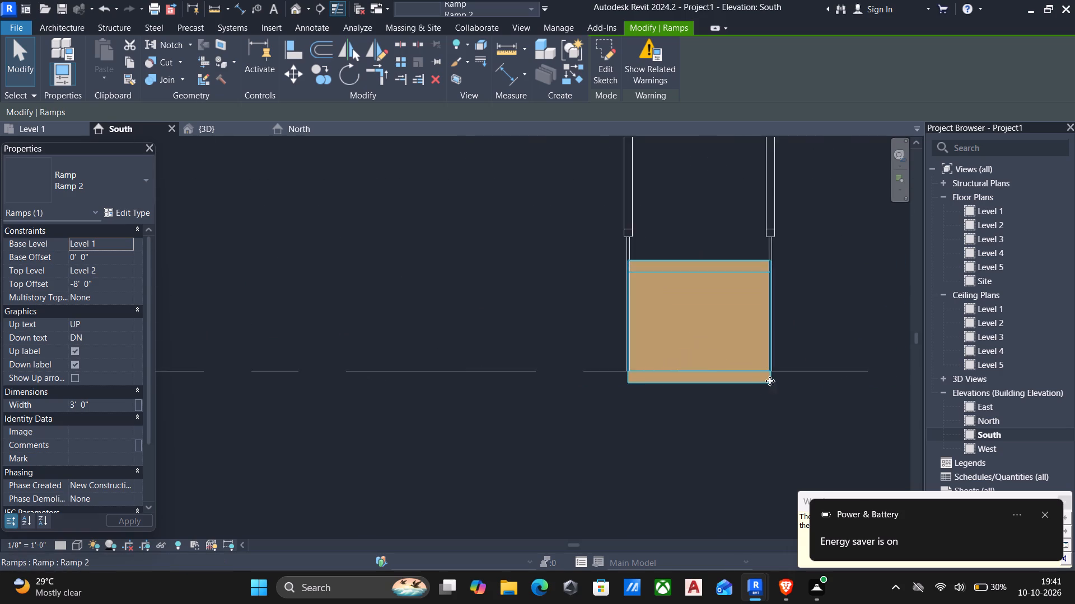
{"action": "scroll", "coordinate": [759, 373], "scroll_direction": "down", "scroll_amount": 13}
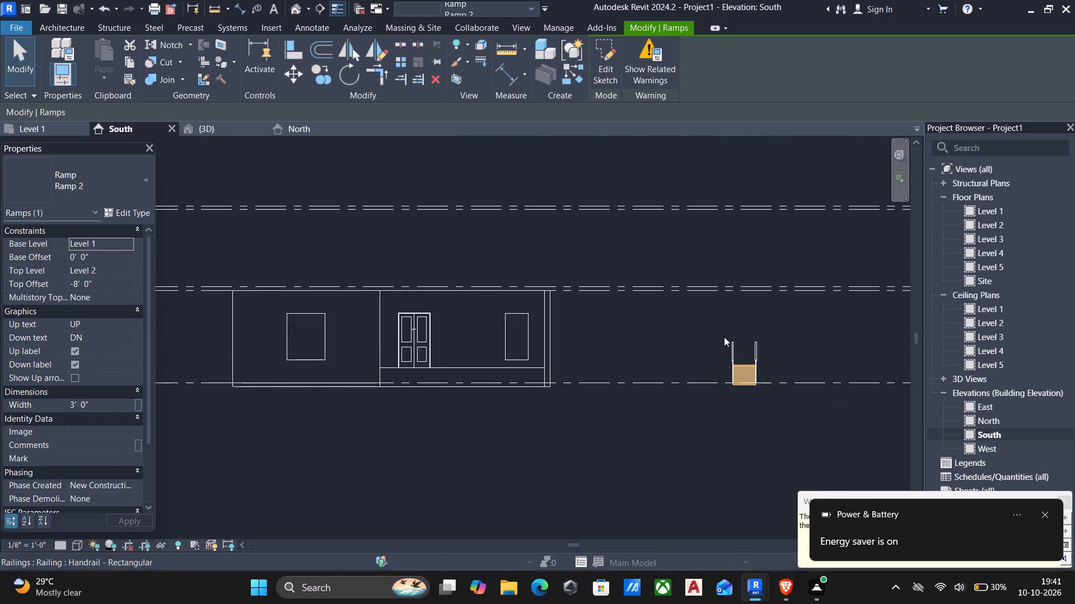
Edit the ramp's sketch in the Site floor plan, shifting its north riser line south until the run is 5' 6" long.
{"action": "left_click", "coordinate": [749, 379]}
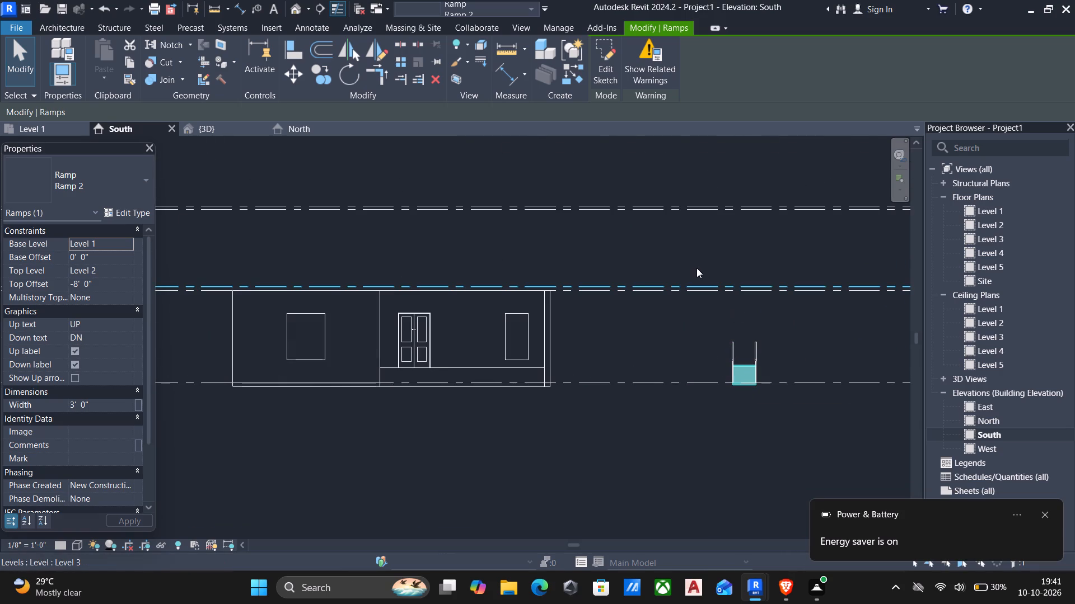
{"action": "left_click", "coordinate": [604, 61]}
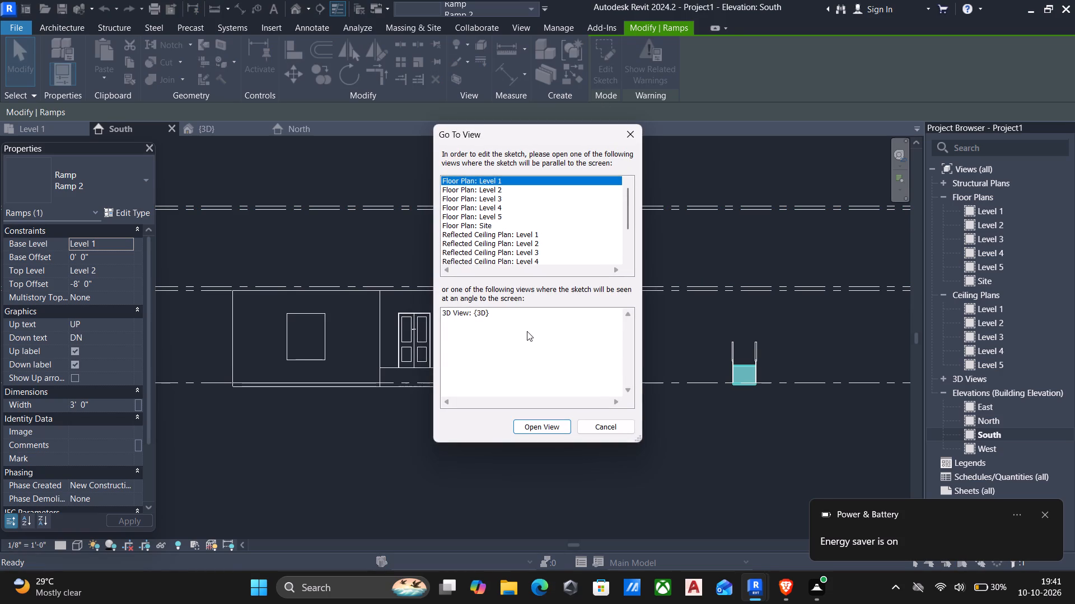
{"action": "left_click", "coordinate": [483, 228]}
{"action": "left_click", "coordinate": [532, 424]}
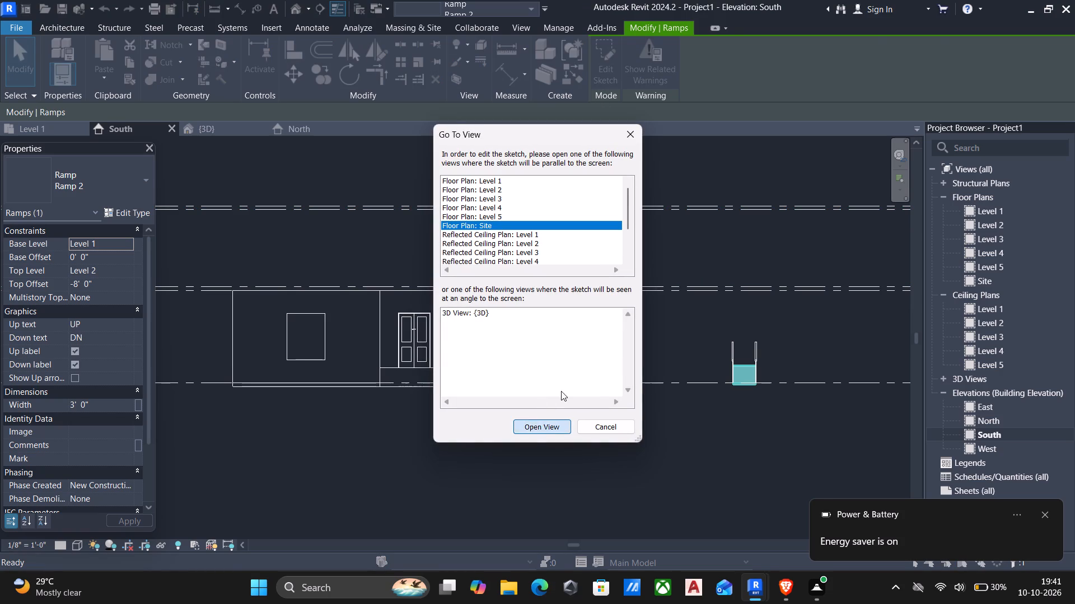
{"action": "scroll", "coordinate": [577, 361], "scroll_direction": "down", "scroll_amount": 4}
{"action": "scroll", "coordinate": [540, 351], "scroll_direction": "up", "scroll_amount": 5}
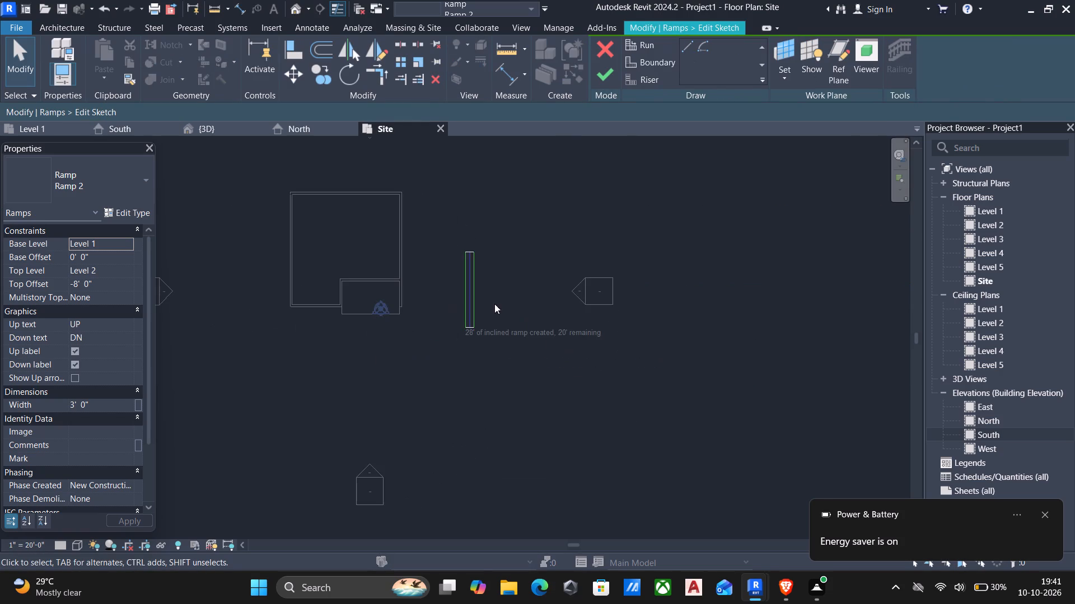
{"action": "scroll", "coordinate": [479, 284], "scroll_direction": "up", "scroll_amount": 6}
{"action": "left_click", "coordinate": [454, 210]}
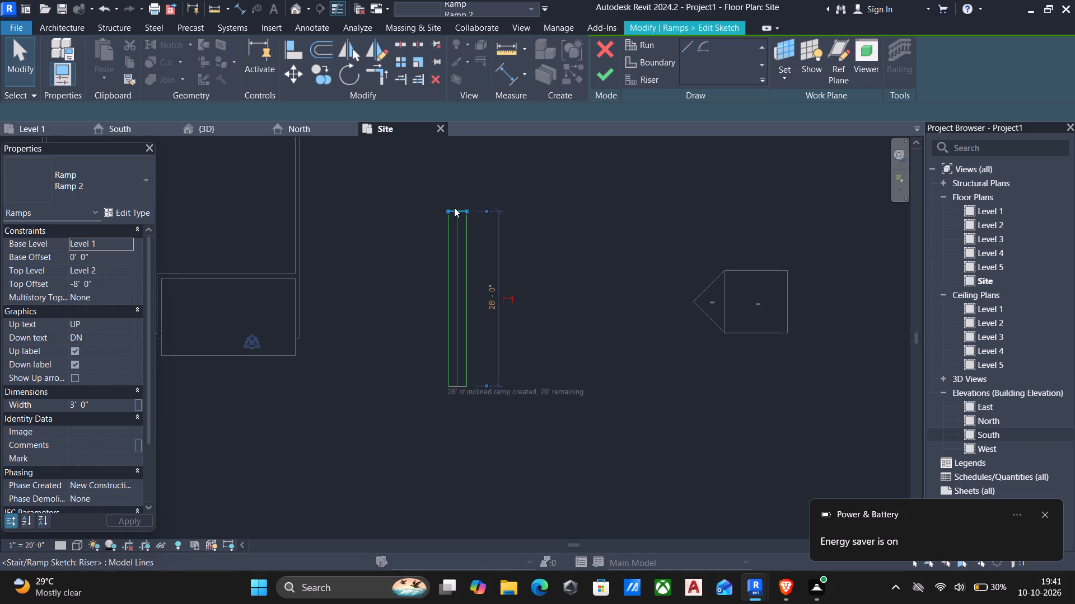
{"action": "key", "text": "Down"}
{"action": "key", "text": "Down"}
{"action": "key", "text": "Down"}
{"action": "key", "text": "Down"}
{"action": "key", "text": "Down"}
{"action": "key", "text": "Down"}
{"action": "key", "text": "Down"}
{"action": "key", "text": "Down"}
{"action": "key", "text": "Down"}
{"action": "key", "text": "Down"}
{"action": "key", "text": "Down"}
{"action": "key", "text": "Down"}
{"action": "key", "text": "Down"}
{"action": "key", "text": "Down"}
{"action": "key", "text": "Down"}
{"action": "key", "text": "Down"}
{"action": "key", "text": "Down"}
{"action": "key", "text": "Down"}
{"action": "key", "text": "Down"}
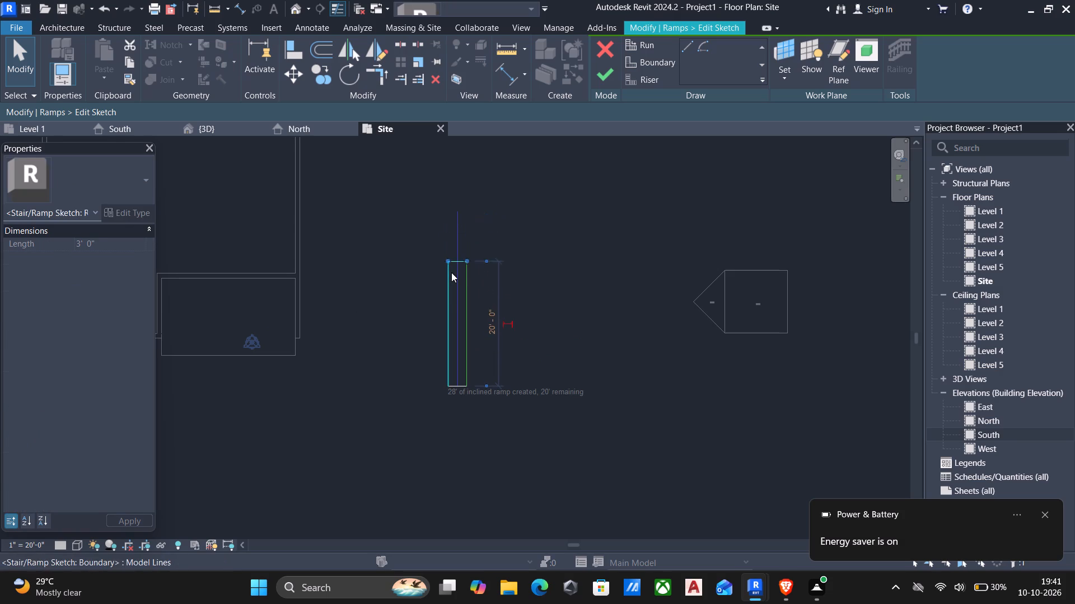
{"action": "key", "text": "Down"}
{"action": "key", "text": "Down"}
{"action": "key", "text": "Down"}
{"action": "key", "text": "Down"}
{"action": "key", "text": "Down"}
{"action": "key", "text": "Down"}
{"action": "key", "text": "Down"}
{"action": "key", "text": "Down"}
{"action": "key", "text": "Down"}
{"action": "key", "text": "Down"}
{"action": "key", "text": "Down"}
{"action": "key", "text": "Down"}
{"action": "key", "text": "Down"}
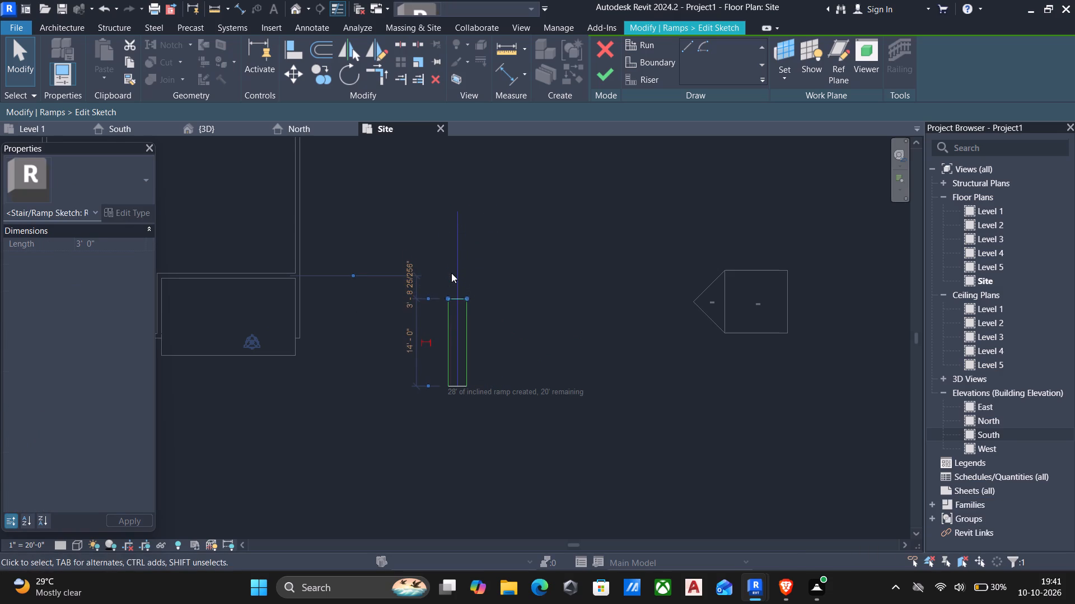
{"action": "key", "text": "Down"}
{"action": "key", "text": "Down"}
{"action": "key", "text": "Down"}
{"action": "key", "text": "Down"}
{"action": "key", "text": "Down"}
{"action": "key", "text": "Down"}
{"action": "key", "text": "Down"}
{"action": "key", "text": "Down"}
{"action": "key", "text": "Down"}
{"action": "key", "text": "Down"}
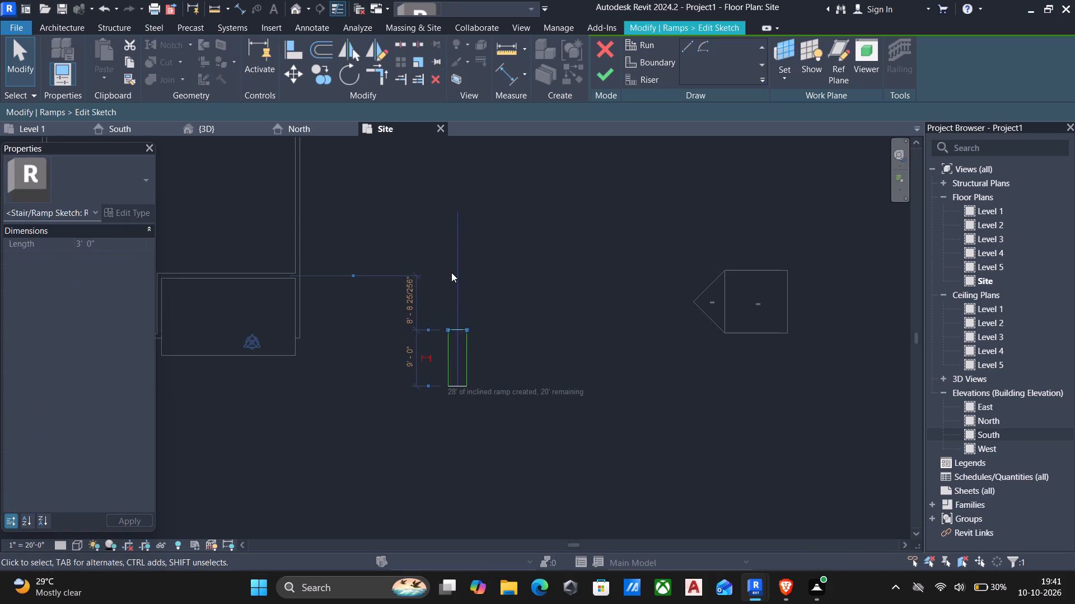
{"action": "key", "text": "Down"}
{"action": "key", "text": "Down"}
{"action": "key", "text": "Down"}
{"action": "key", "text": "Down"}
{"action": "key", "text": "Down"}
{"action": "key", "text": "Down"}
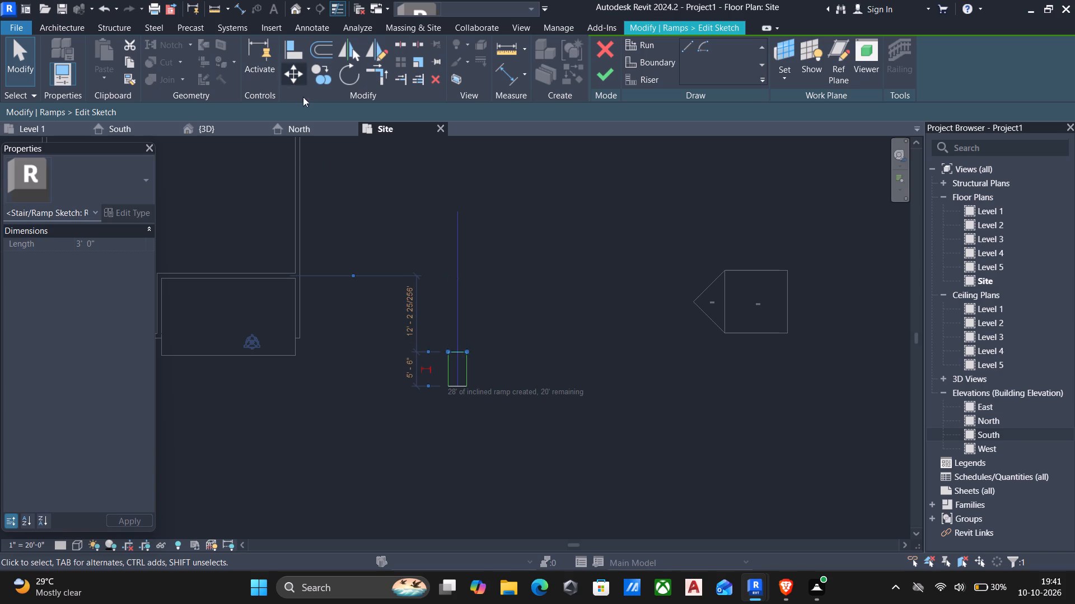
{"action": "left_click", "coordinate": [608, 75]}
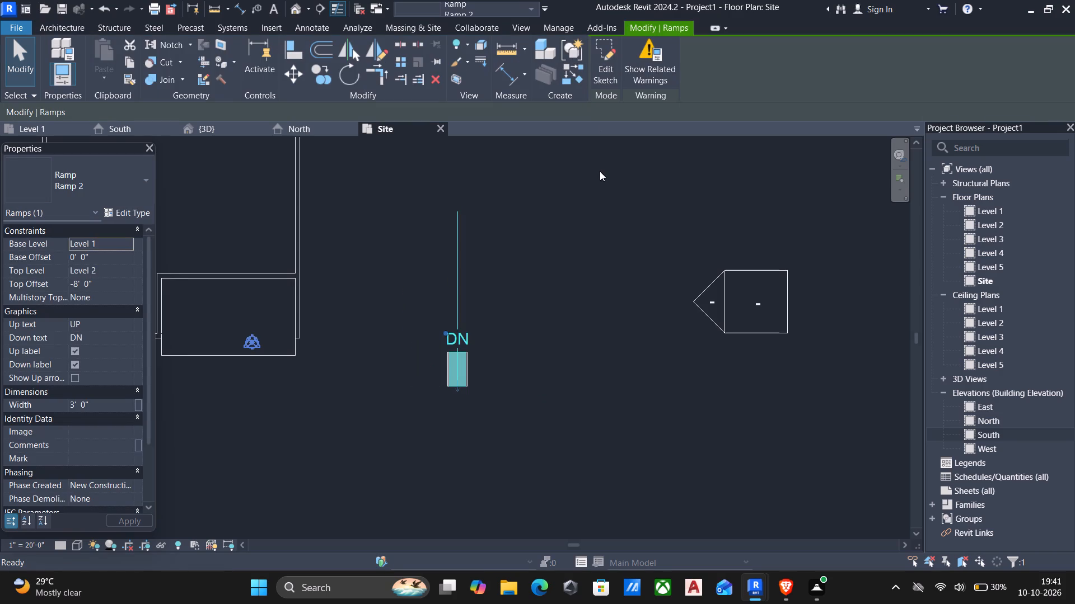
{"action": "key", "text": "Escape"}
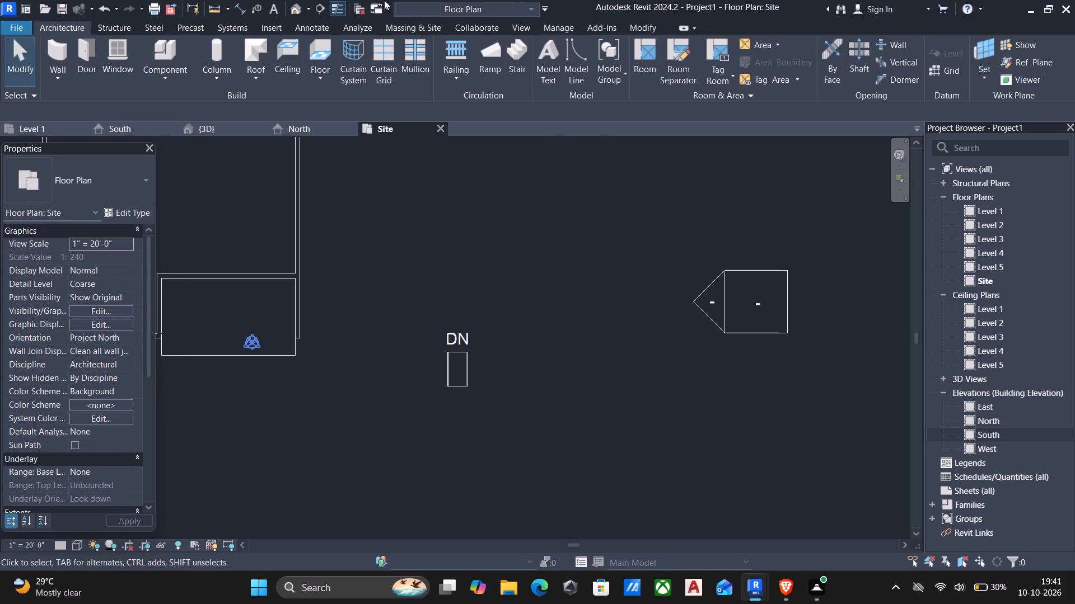
Examine the shortened ramp's slope and railings beside the entrance base in the 3D view.
{"action": "left_click", "coordinate": [297, 4]}
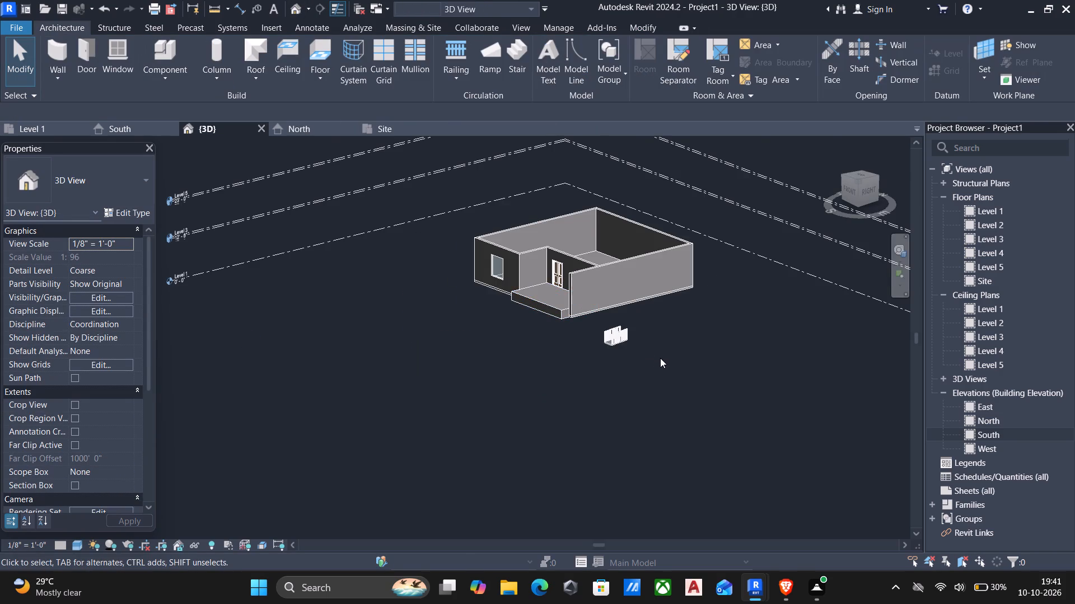
{"action": "scroll", "coordinate": [660, 359], "scroll_direction": "up", "scroll_amount": 13}
{"action": "scroll", "coordinate": [637, 316], "scroll_direction": "down", "scroll_amount": 1}
{"action": "middle_click_drag", "start_coordinate": [636, 320], "coordinate": [547, 229]}
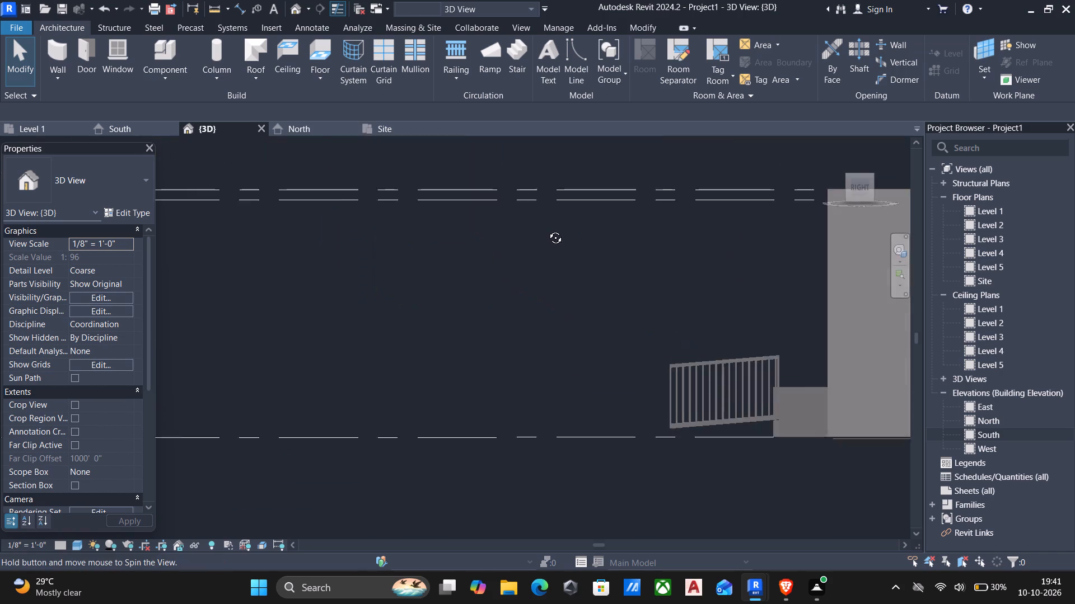
{"action": "middle_click_drag", "start_coordinate": [547, 229], "coordinate": [620, 289]}
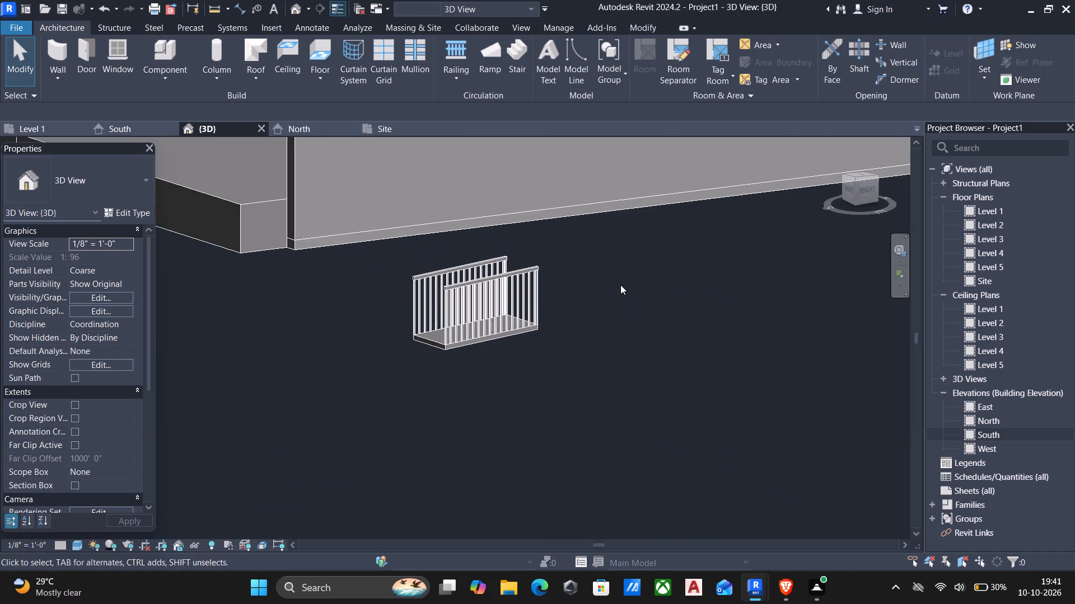
{"action": "scroll", "coordinate": [621, 285], "scroll_direction": "down", "scroll_amount": 6}
{"action": "middle_click_drag", "start_coordinate": [617, 301], "coordinate": [635, 310], "text": "shift"}
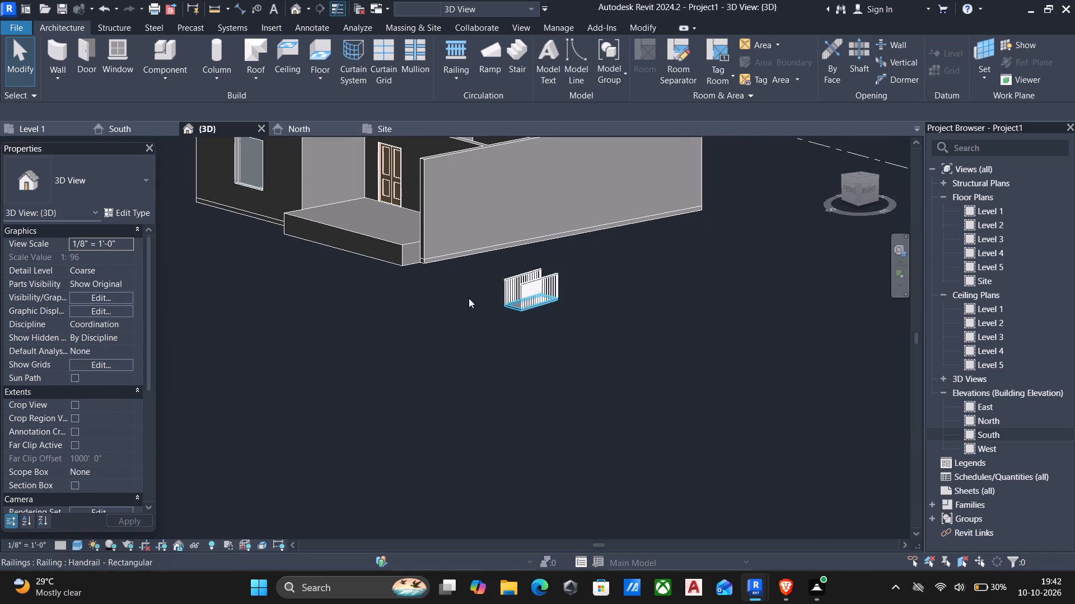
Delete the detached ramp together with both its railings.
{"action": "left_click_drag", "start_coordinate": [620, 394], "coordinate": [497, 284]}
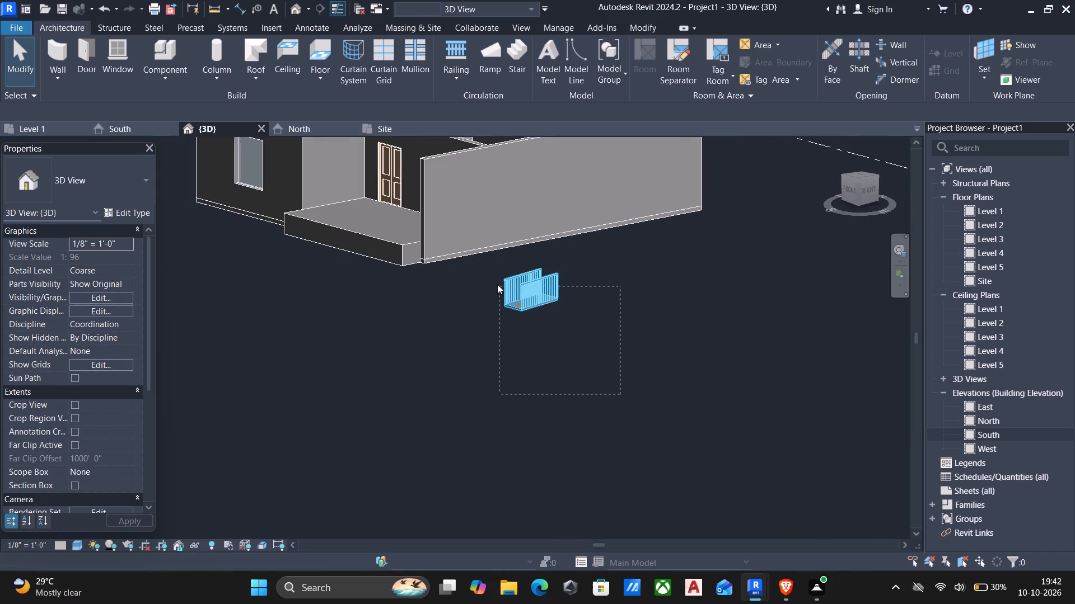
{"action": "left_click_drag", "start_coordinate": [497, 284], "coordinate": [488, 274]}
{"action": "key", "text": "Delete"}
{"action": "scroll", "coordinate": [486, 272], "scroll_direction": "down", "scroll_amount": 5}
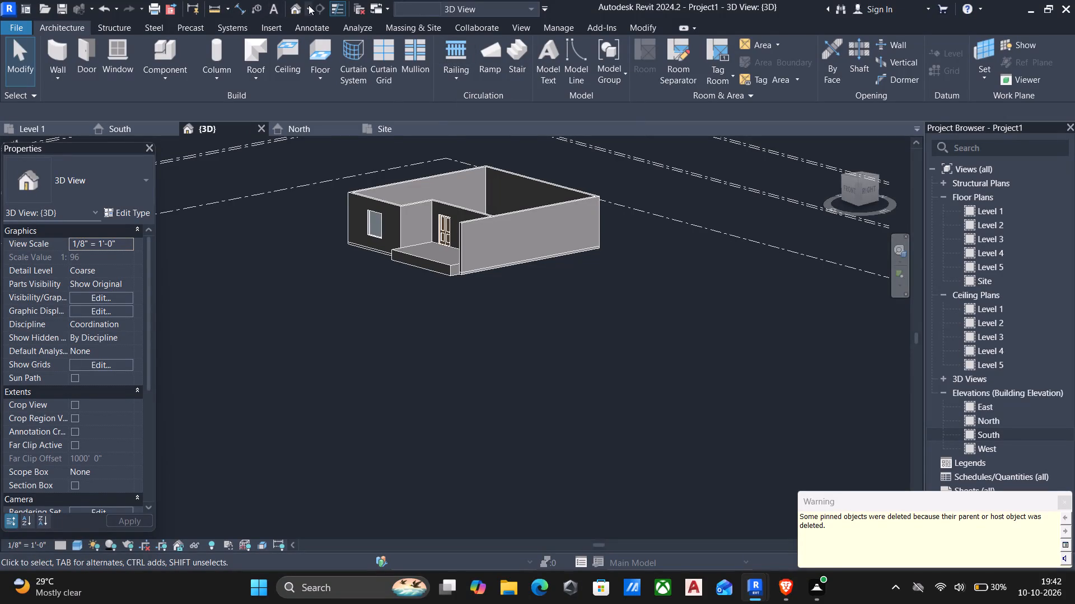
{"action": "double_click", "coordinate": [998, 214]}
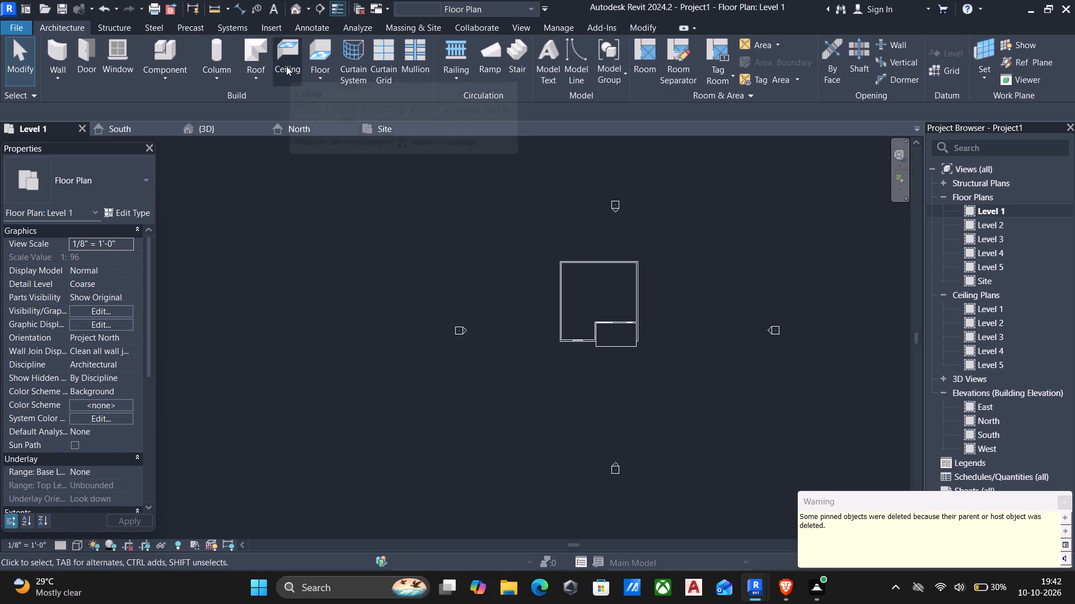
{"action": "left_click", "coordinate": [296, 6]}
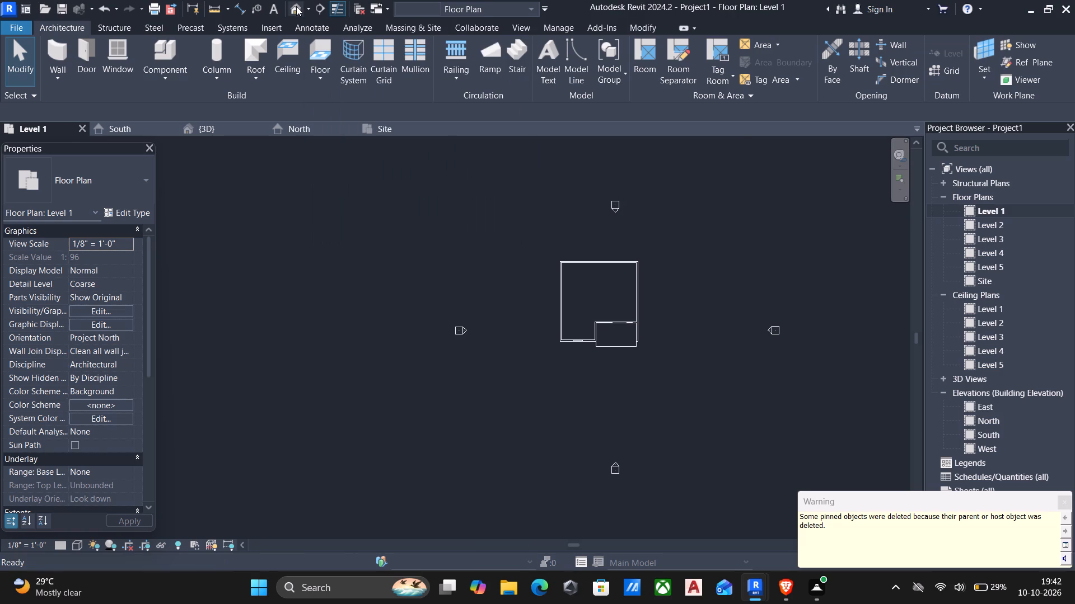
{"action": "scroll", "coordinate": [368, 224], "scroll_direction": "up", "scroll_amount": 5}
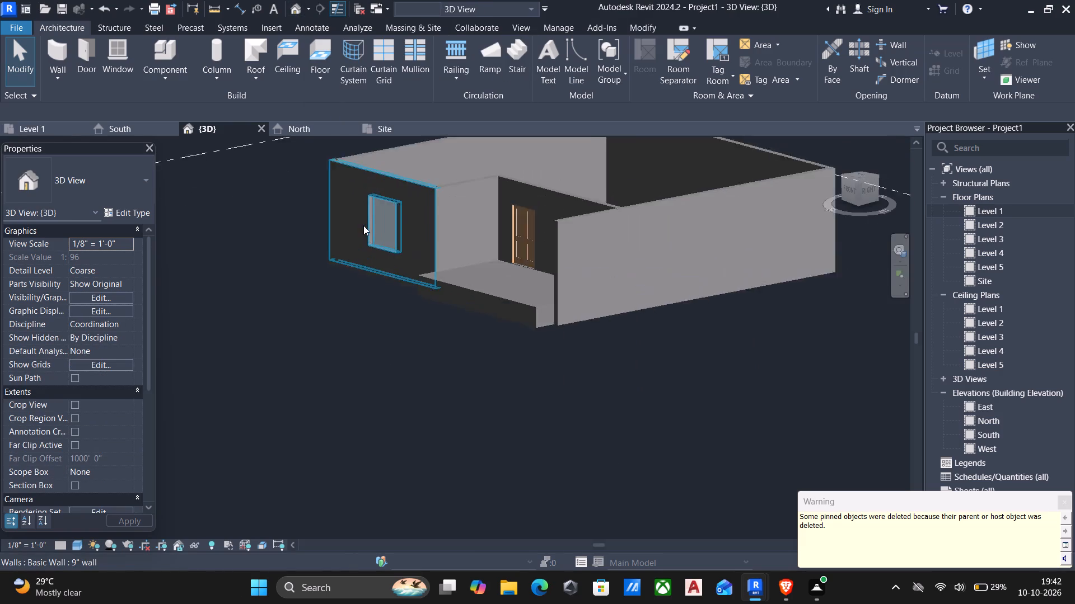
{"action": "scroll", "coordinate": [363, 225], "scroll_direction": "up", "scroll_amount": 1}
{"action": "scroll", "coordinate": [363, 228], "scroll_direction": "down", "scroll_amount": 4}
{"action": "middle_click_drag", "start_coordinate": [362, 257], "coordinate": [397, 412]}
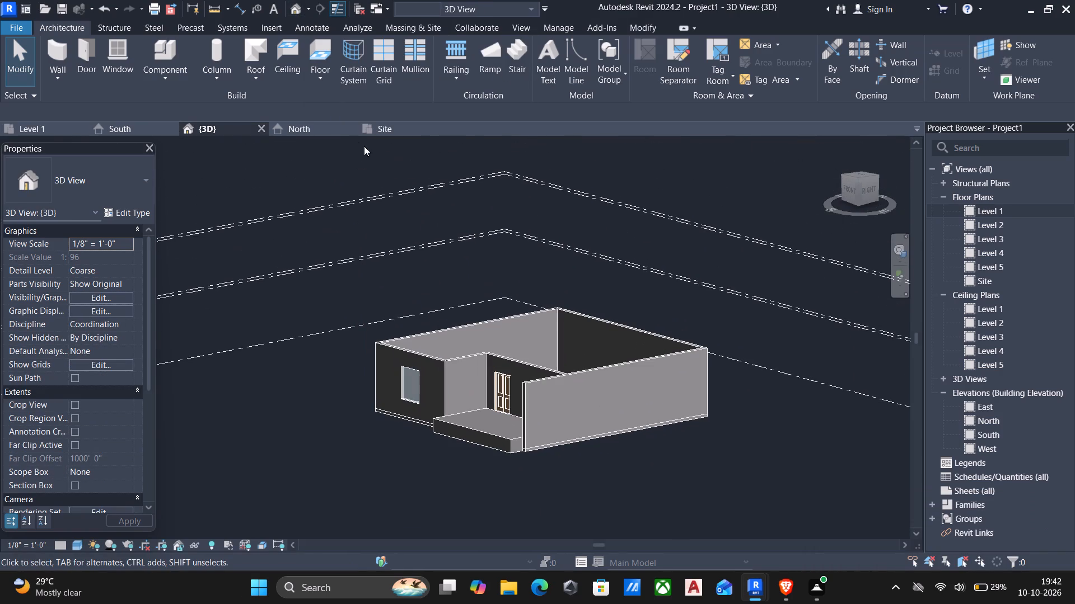
Divide the front curtain window beside the entrance recess into three equal panels with two vertical curtain grid lines spaced 1' 8".
{"action": "left_click", "coordinate": [382, 52]}
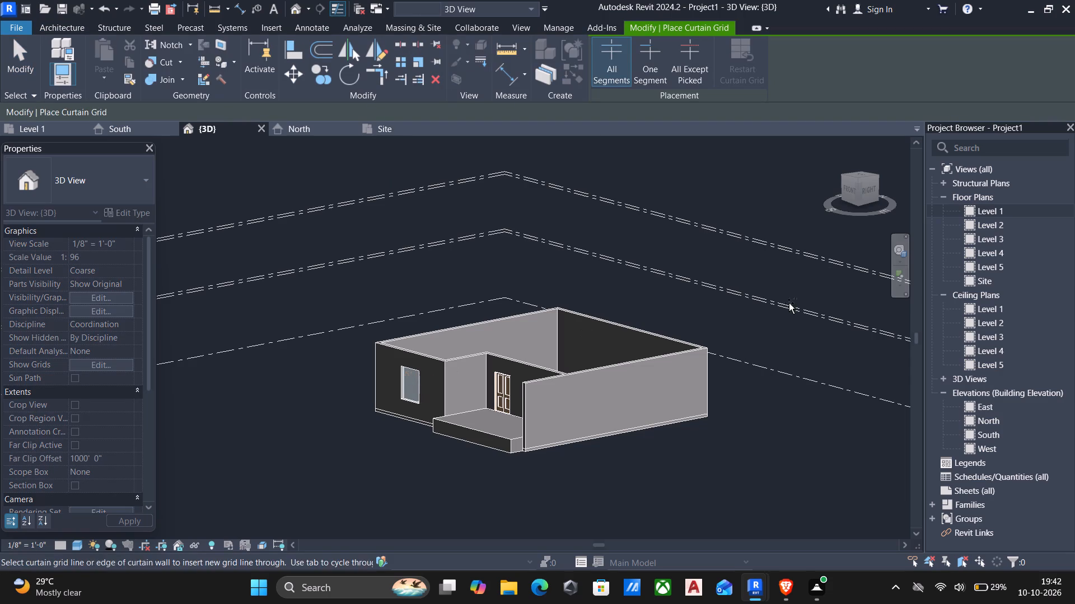
{"action": "key", "text": "Escape"}
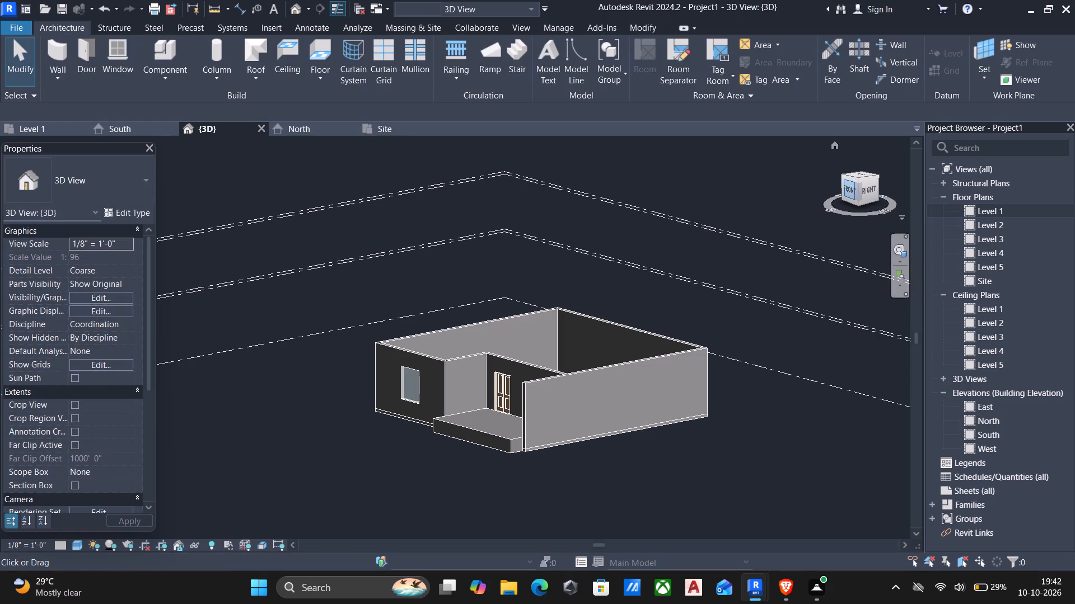
{"action": "left_click", "coordinate": [851, 189]}
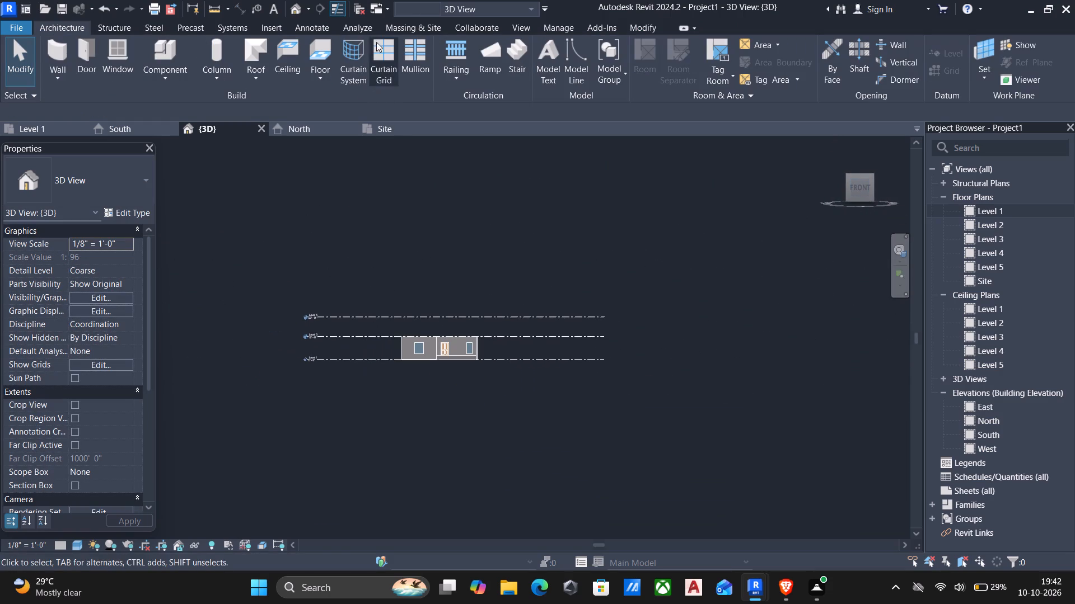
{"action": "left_click", "coordinate": [377, 56]}
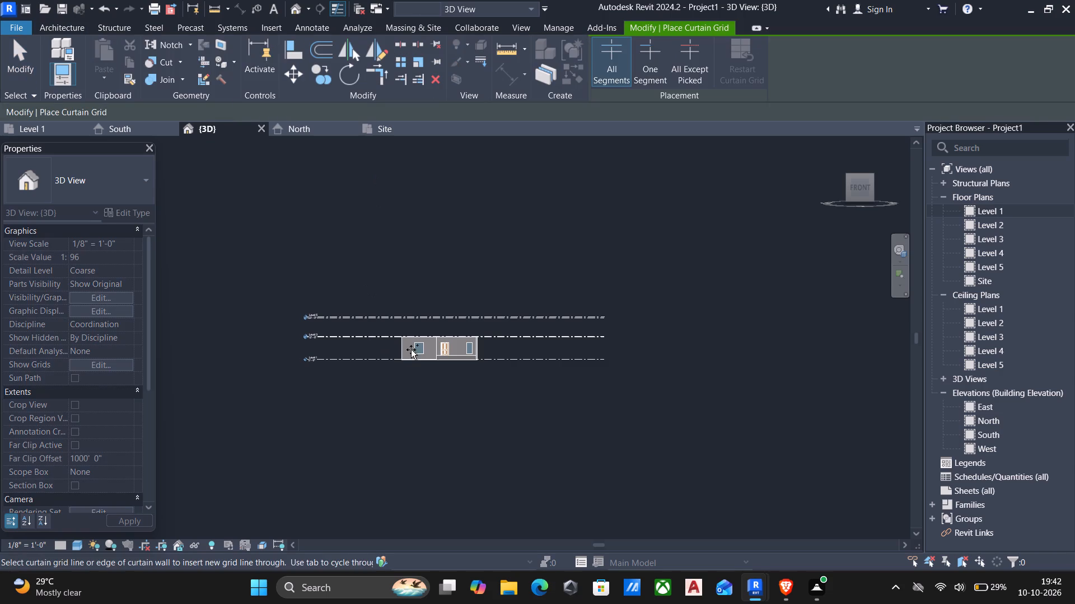
{"action": "scroll", "coordinate": [422, 355], "scroll_direction": "up", "scroll_amount": 15}
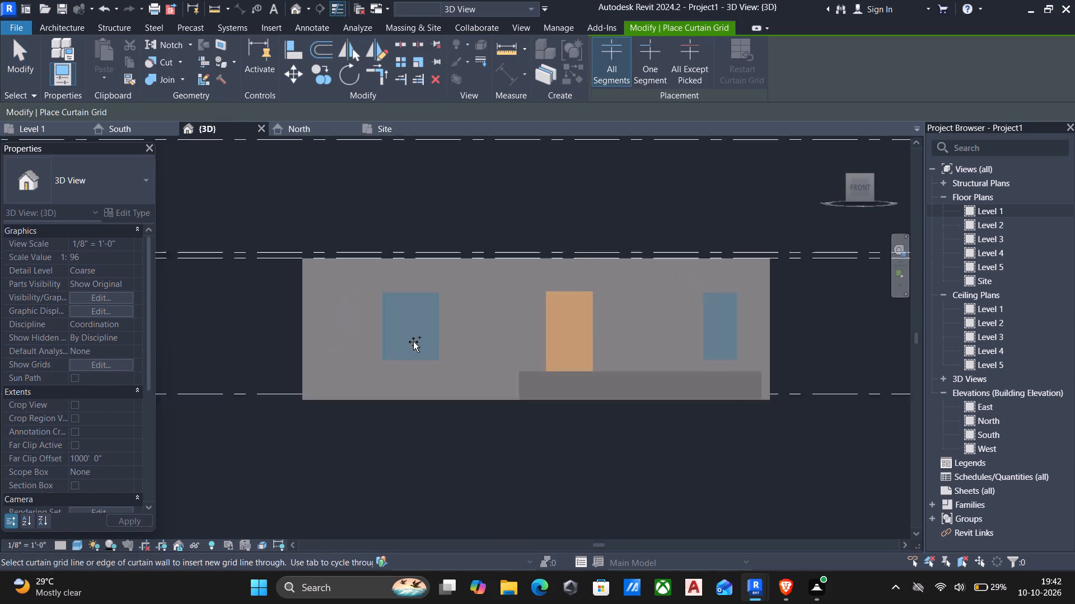
{"action": "scroll", "coordinate": [413, 342], "scroll_direction": "up", "scroll_amount": 7}
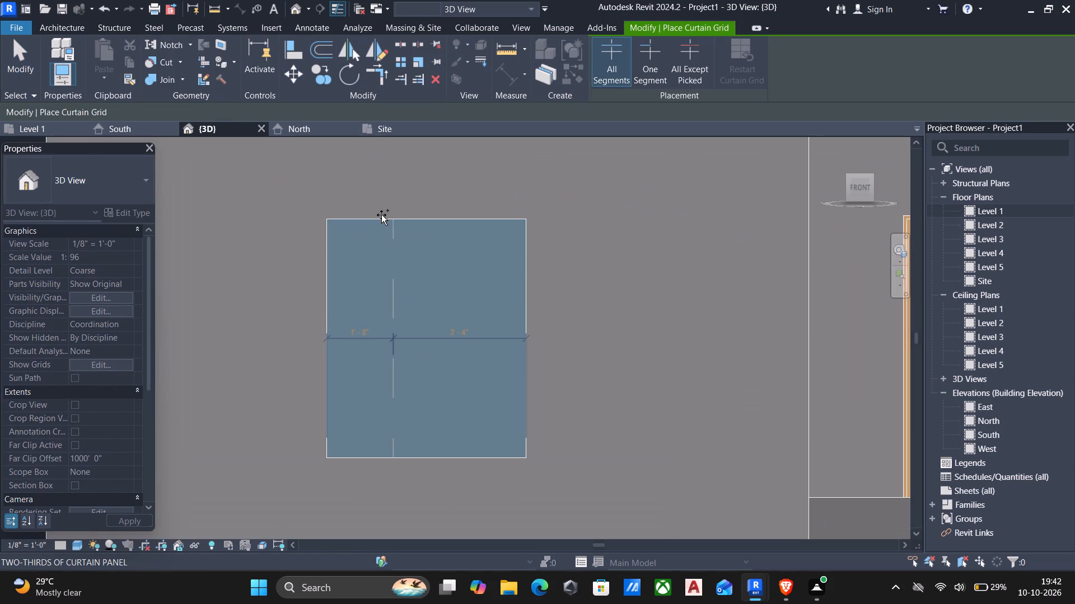
{"action": "left_click", "coordinate": [381, 215]}
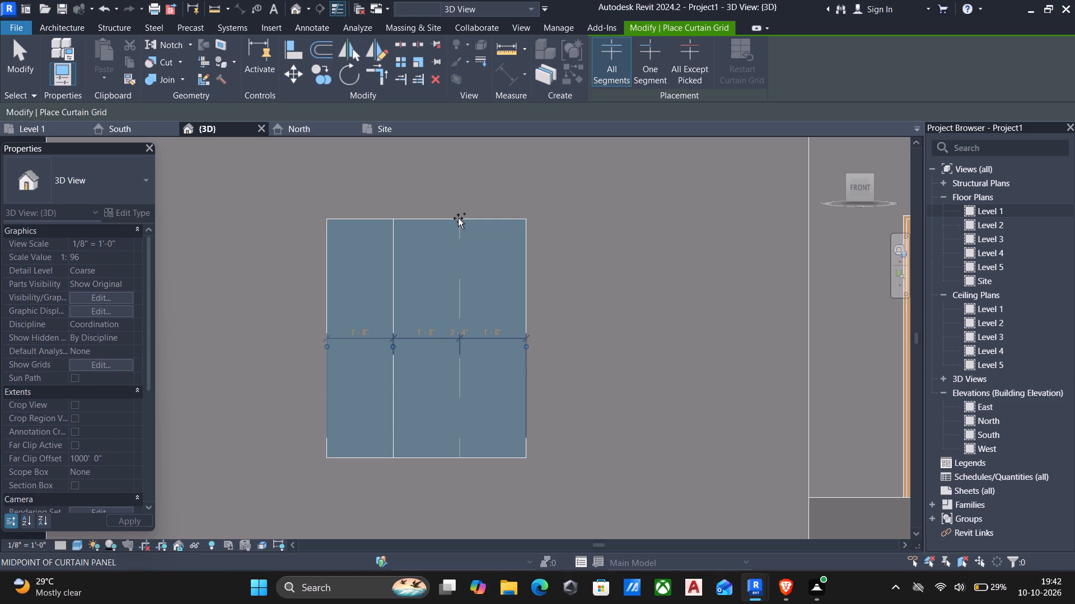
{"action": "left_click", "coordinate": [458, 218]}
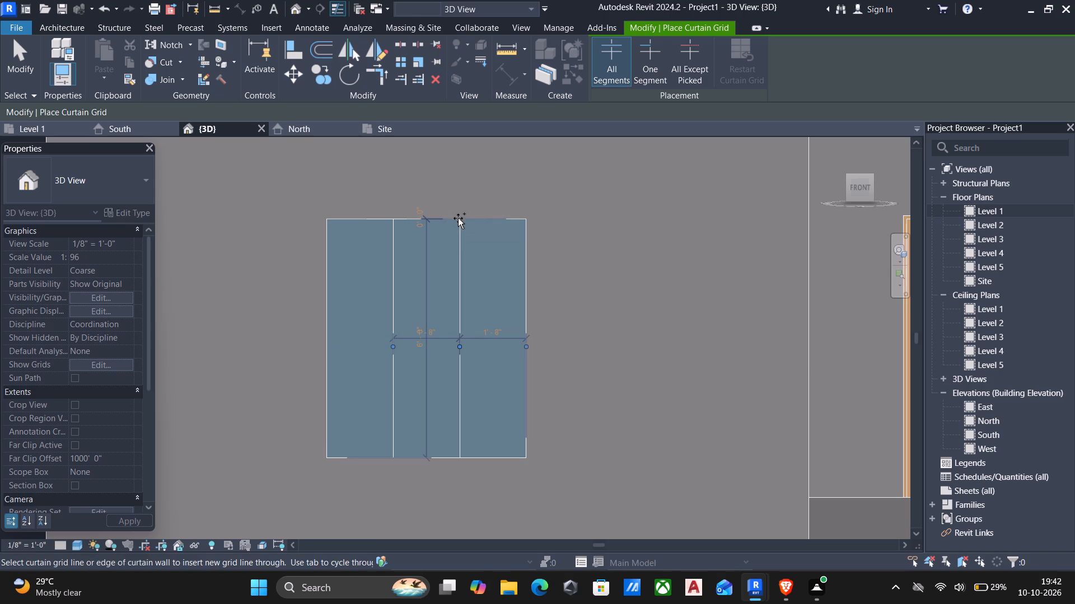
Add a vertical curtain grid line at the midpoint of the narrower curtain window beside the door.
{"action": "scroll", "coordinate": [457, 232], "scroll_direction": "down", "scroll_amount": 4}
{"action": "scroll", "coordinate": [699, 253], "scroll_direction": "down", "scroll_amount": 3}
{"action": "middle_click_drag", "start_coordinate": [696, 262], "coordinate": [472, 339]}
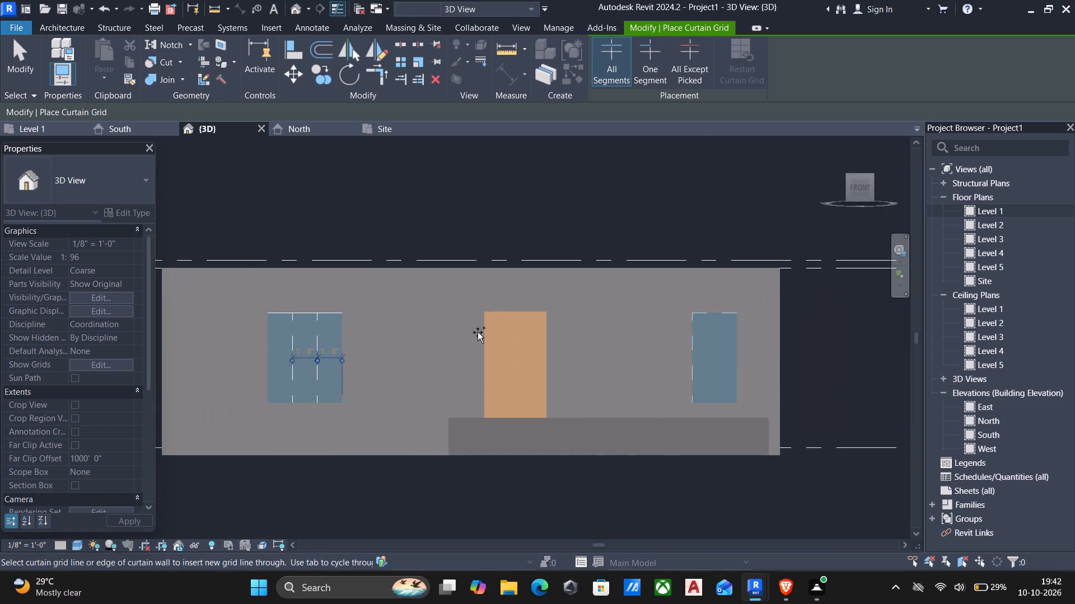
{"action": "scroll", "coordinate": [680, 315], "scroll_direction": "up", "scroll_amount": 4}
{"action": "left_click", "coordinate": [726, 309]}
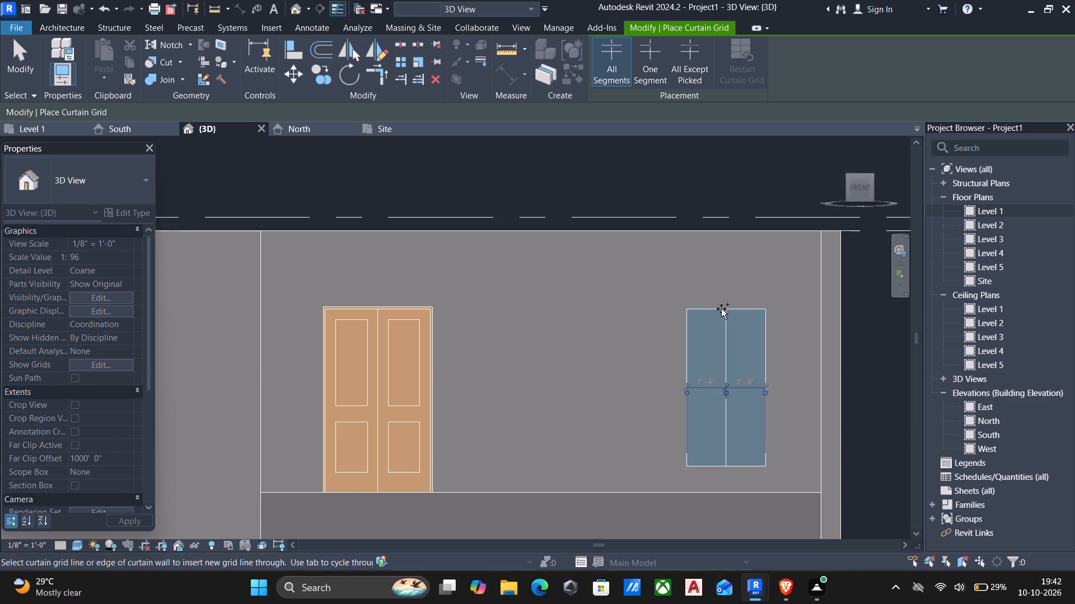
{"action": "scroll", "coordinate": [638, 295], "scroll_direction": "down", "scroll_amount": 3}
{"action": "middle_click_drag", "start_coordinate": [637, 303], "coordinate": [727, 318]}
{"action": "middle_click_drag", "start_coordinate": [600, 309], "coordinate": [641, 320]}
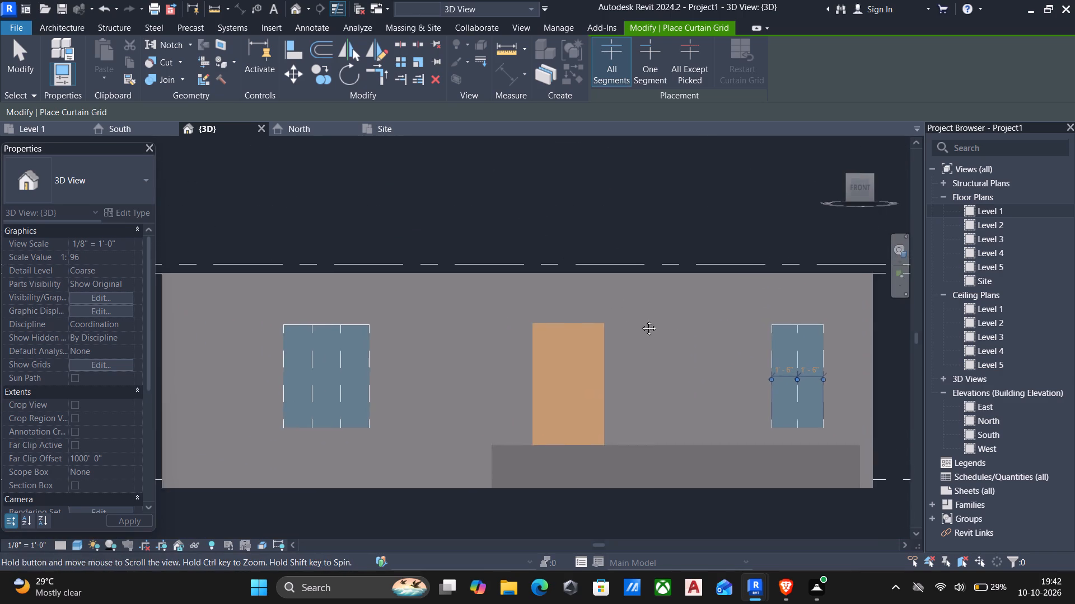
{"action": "middle_click_drag", "start_coordinate": [641, 320], "coordinate": [672, 328]}
{"action": "key", "text": "Escape"}
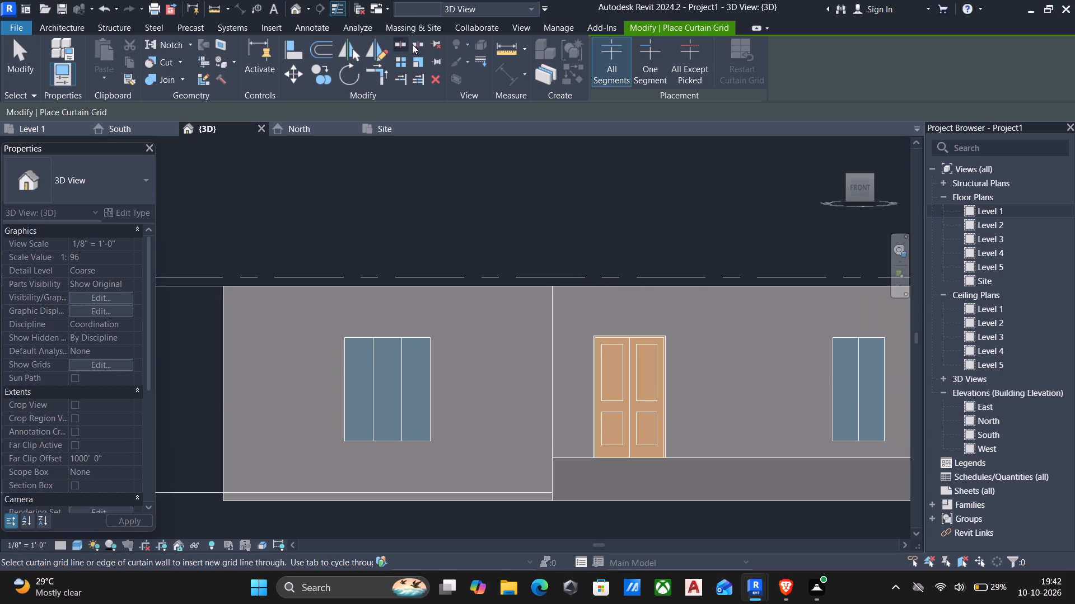
Place a 1" Square rectangular mullion on the central grid line of the narrow two-panel window.
{"action": "left_click", "coordinate": [54, 21]}
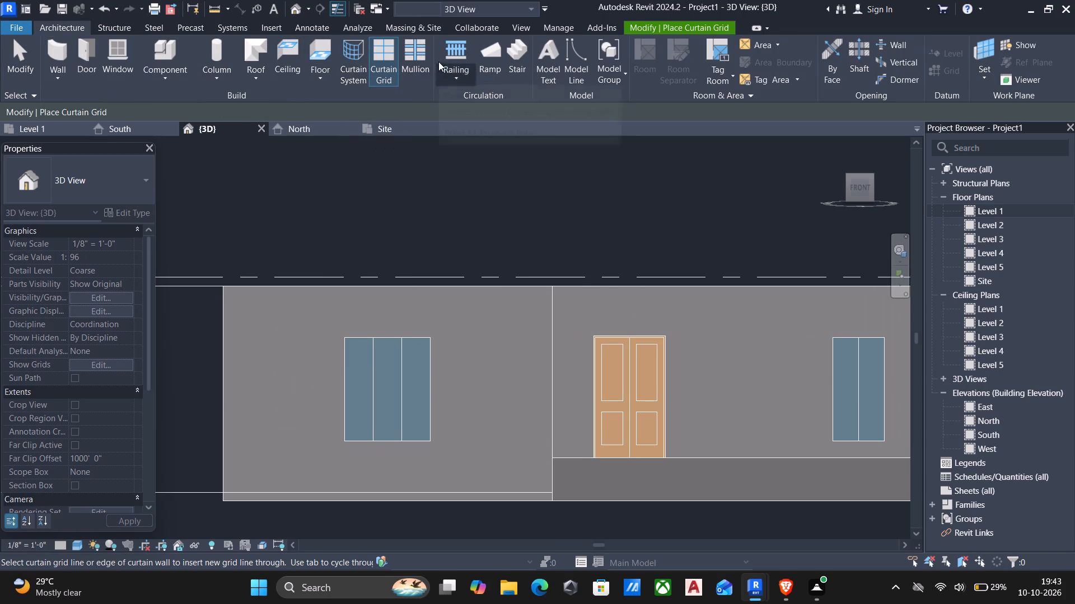
{"action": "left_click", "coordinate": [410, 51]}
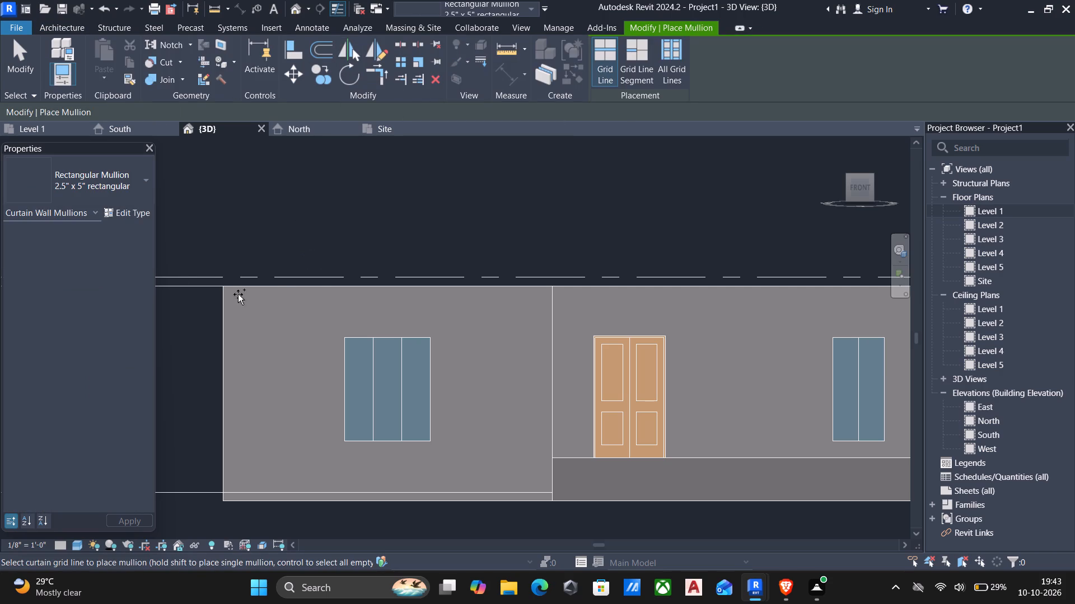
{"action": "left_click", "coordinate": [118, 181]}
{"action": "left_click", "coordinate": [60, 349]}
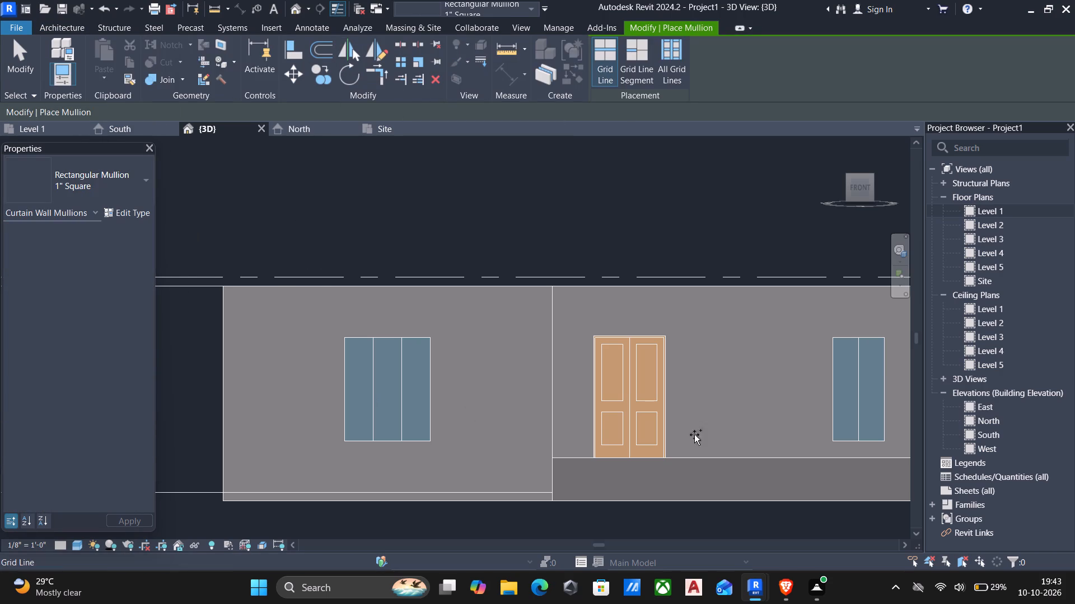
{"action": "left_click", "coordinate": [860, 379]}
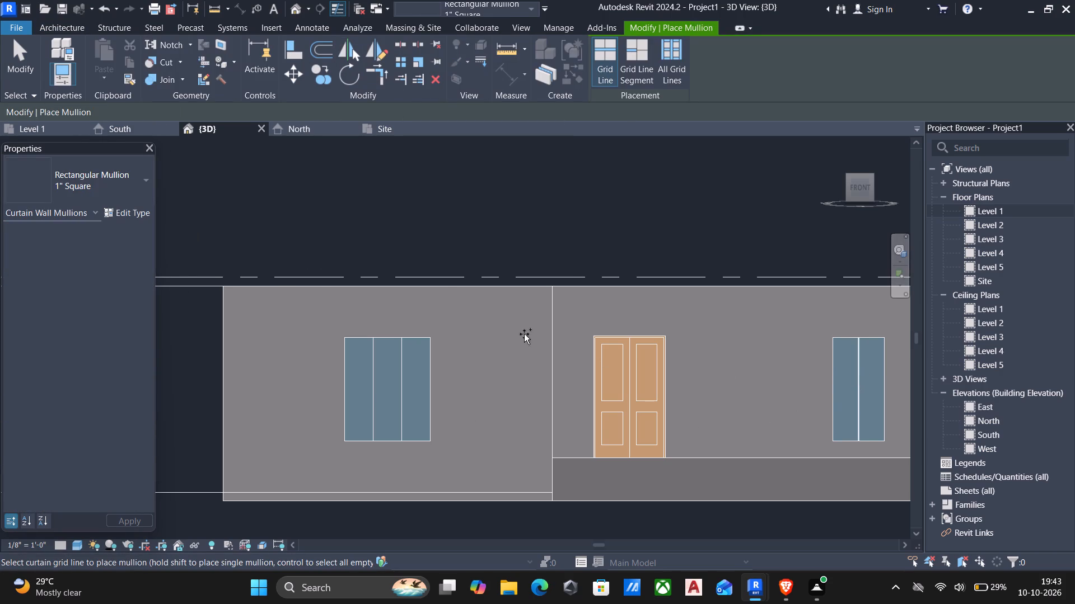
Place 2.5" x 5" rectangular mullions on all grid lines of the three-panel curtain window.
{"action": "left_click", "coordinate": [92, 183]}
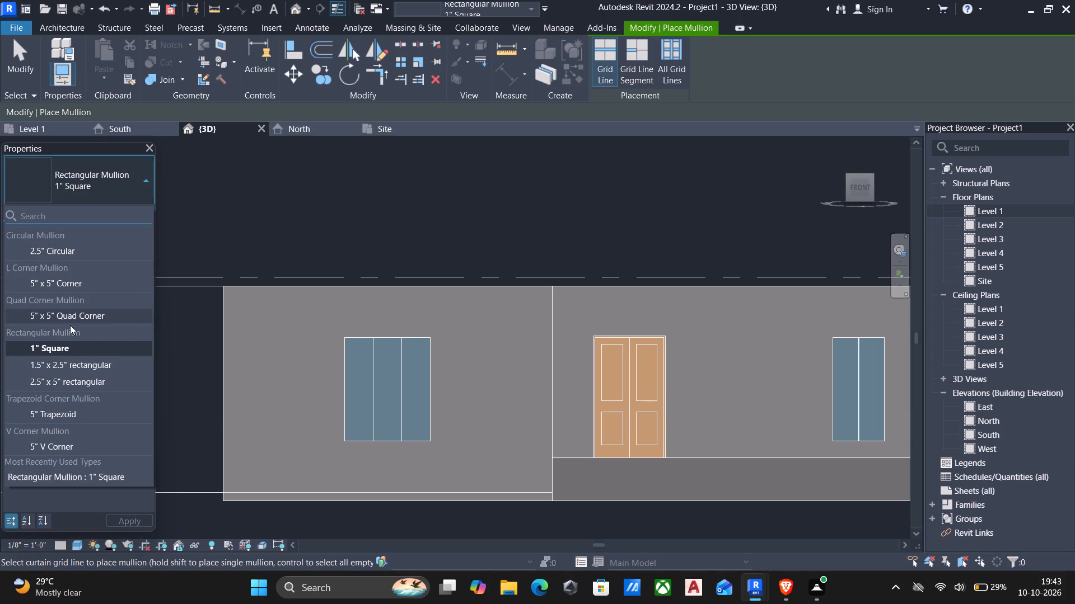
{"action": "left_click", "coordinate": [67, 383]}
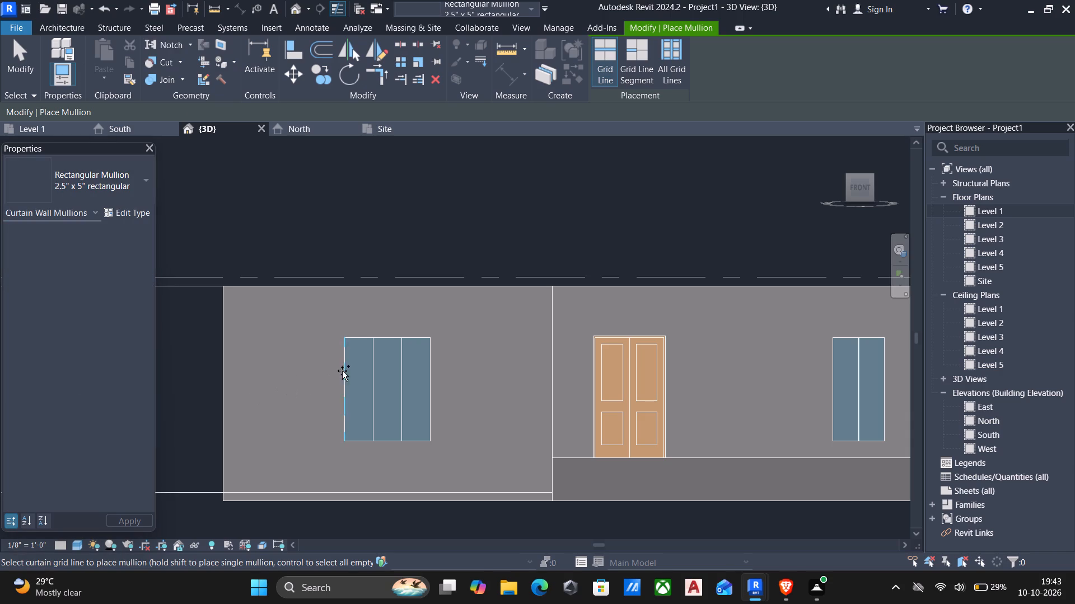
{"action": "left_click", "coordinate": [678, 50]}
{"action": "left_click", "coordinate": [370, 340]}
{"action": "scroll", "coordinate": [471, 260], "scroll_direction": "down", "scroll_amount": 2}
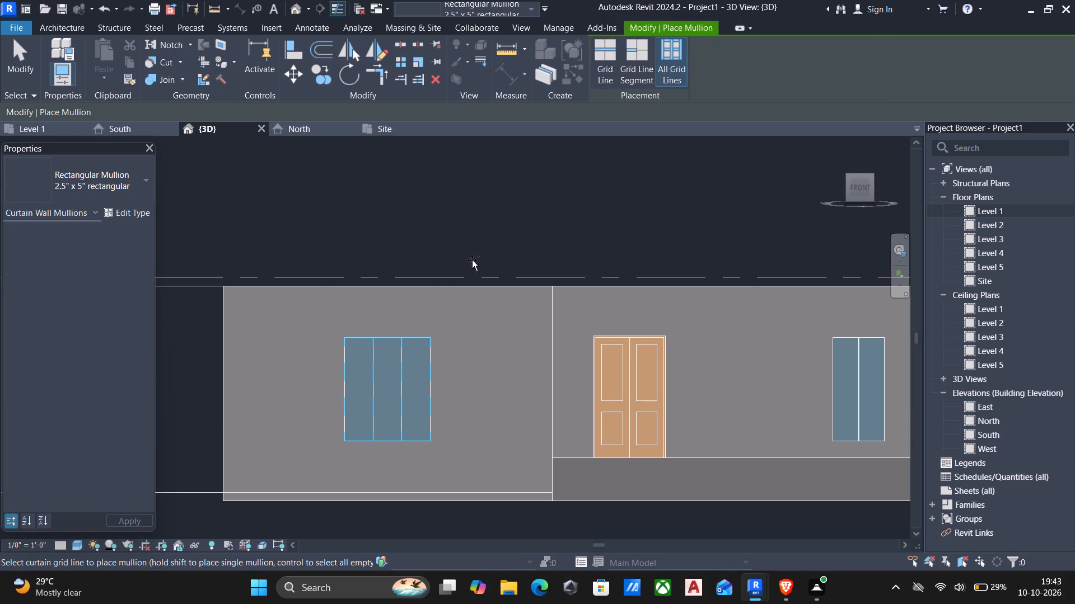
{"action": "scroll", "coordinate": [472, 260], "scroll_direction": "down", "scroll_amount": 3}
{"action": "key", "text": "Escape"}
Create an in-place component in the Generic Models category, accepting the suggested name.
{"action": "scroll", "coordinate": [478, 246], "scroll_direction": "down", "scroll_amount": 7}
{"action": "middle_click_drag", "start_coordinate": [478, 246], "coordinate": [393, 312], "text": "shift"}
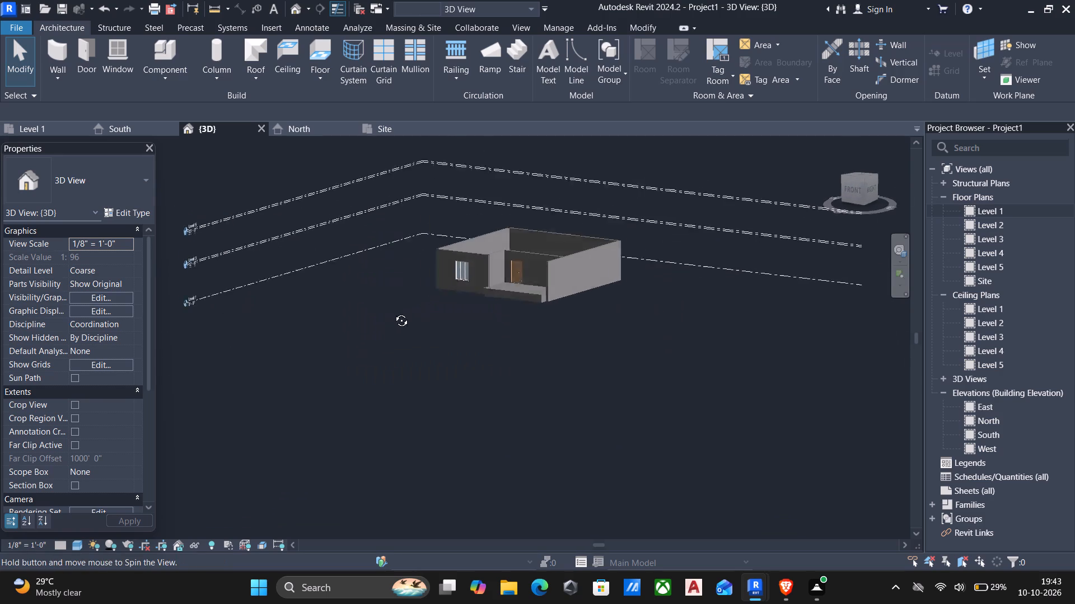
{"action": "middle_click_drag", "start_coordinate": [393, 312], "coordinate": [385, 328], "text": "shift"}
{"action": "middle_click_drag", "start_coordinate": [391, 328], "coordinate": [434, 313], "text": "shift"}
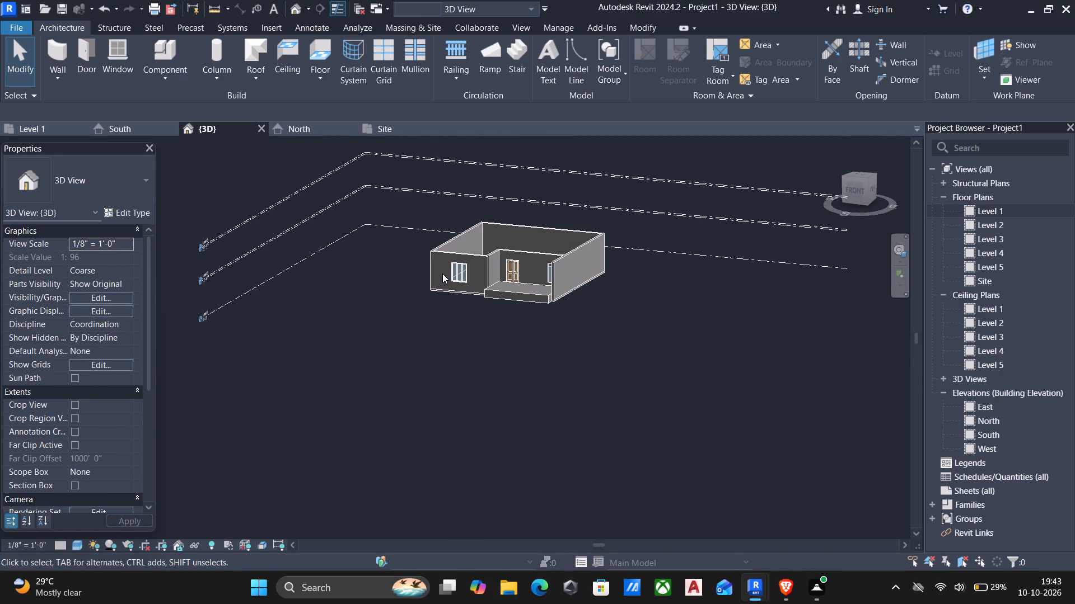
{"action": "scroll", "coordinate": [442, 273], "scroll_direction": "up", "scroll_amount": 6}
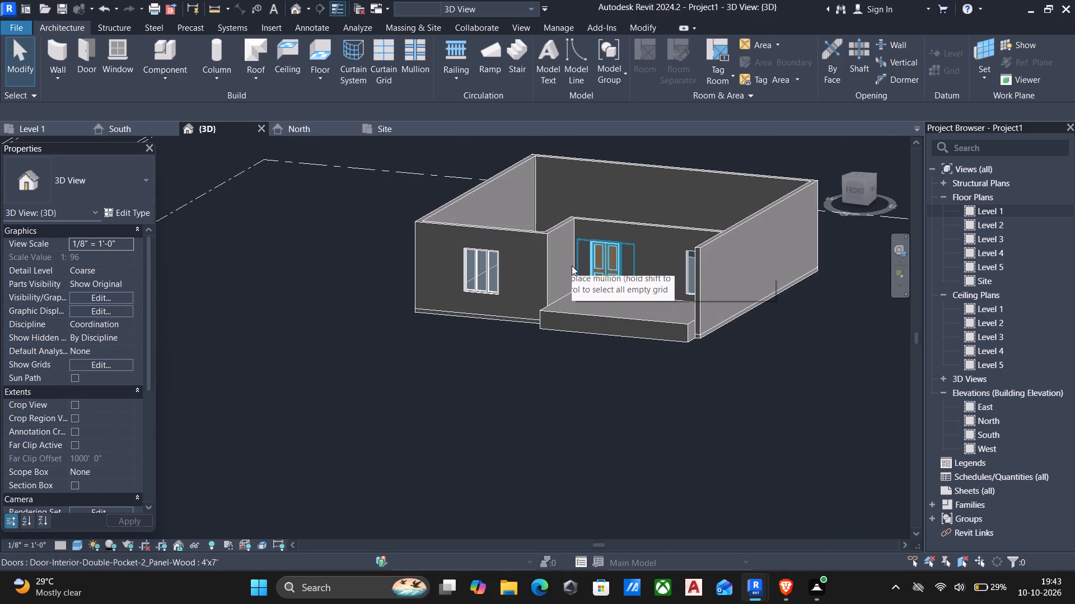
{"action": "left_click", "coordinate": [163, 74]}
{"action": "left_click", "coordinate": [193, 128]}
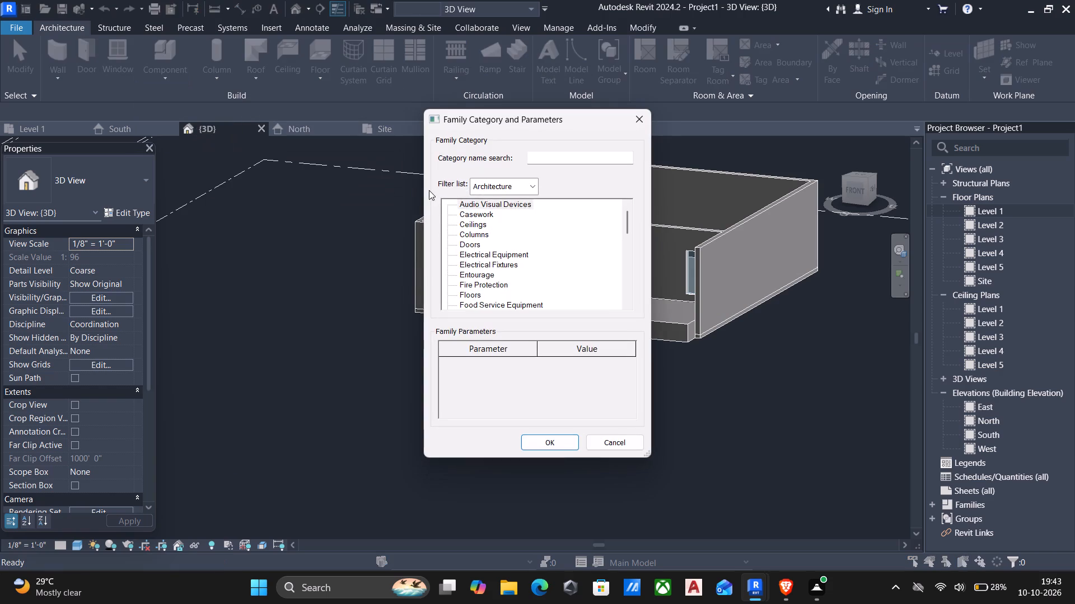
{"action": "scroll", "coordinate": [491, 265], "scroll_direction": "down", "scroll_amount": 4}
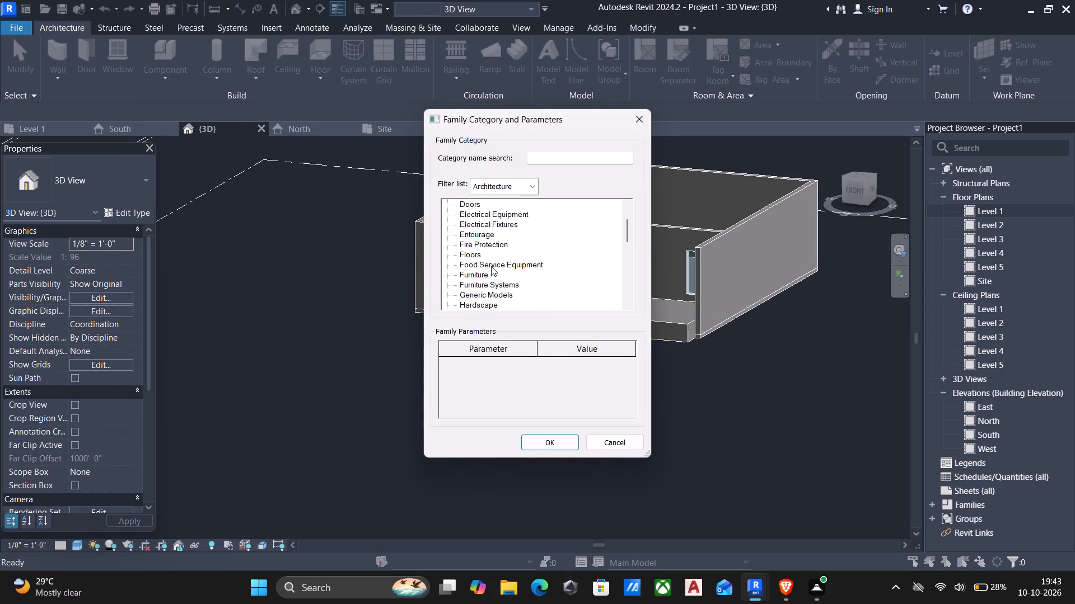
{"action": "left_click", "coordinate": [480, 294]}
{"action": "left_click", "coordinate": [557, 443]}
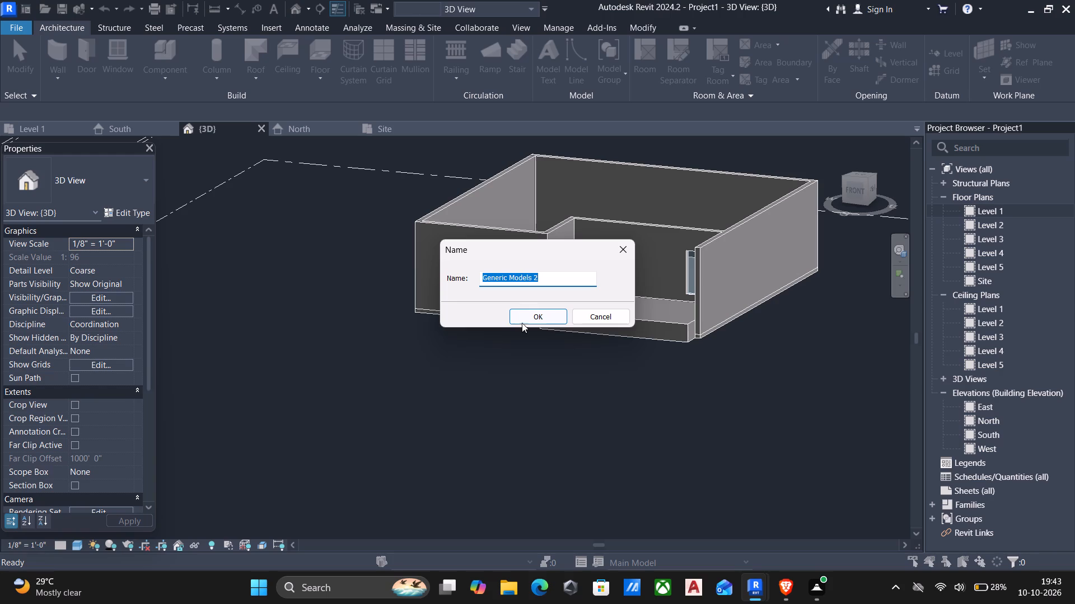
{"action": "left_click", "coordinate": [522, 318]}
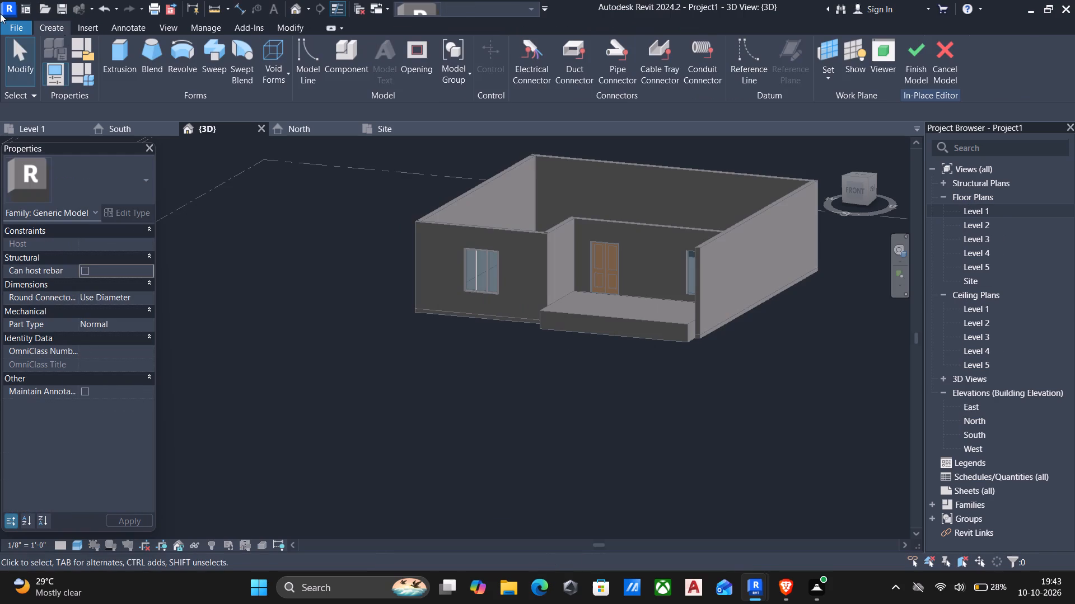
Start a solid extrusion and set its work plane to the front face of the entrance base.
{"action": "left_click", "coordinate": [124, 54]}
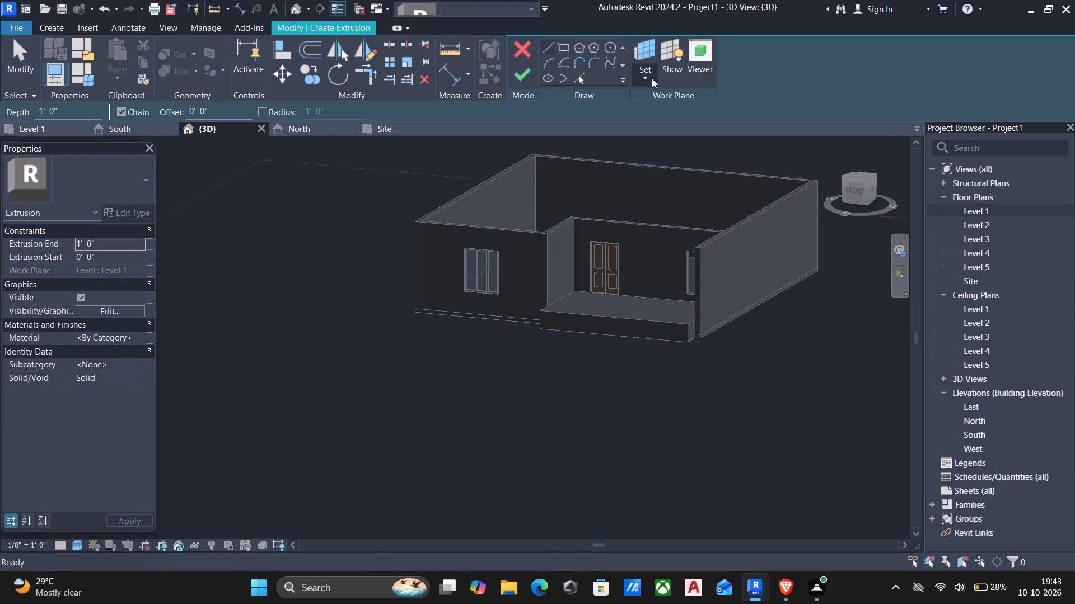
{"action": "left_click", "coordinate": [644, 73]}
{"action": "left_click", "coordinate": [665, 131]}
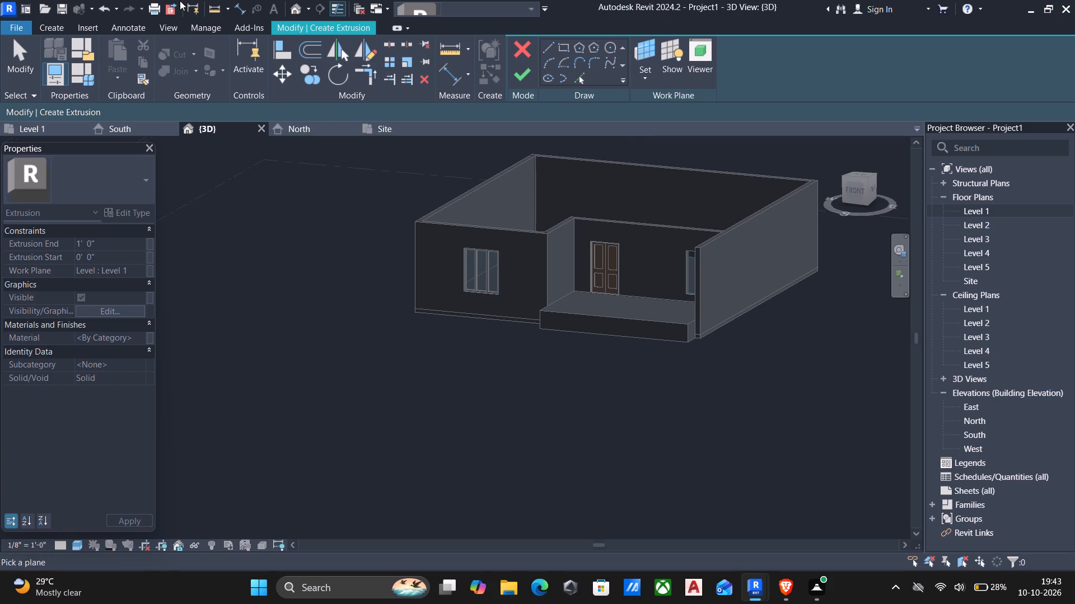
{"action": "left_click", "coordinate": [572, 315]}
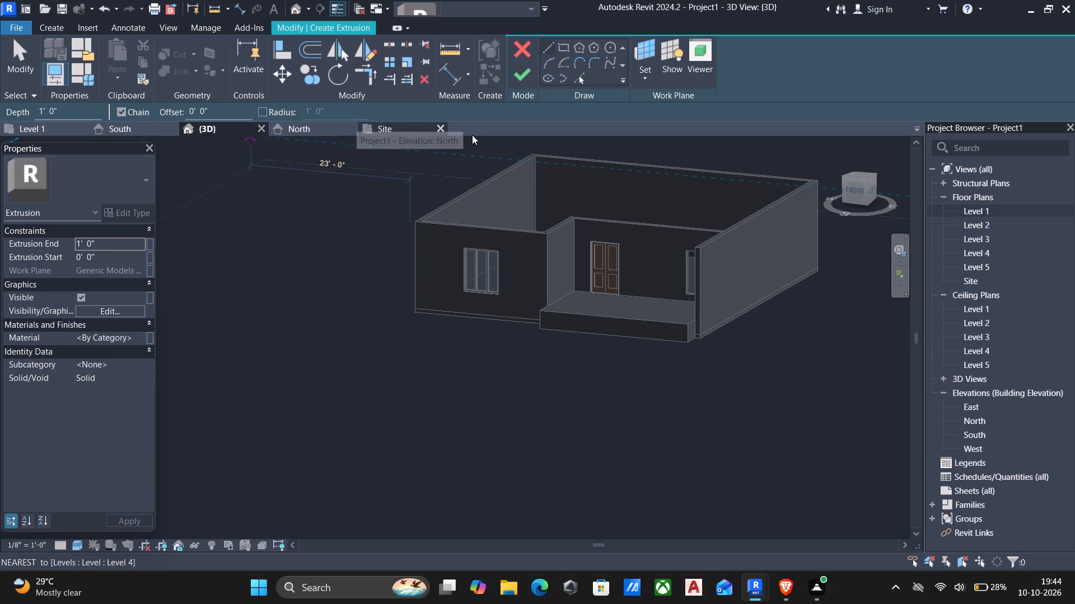
In the front view, sketch a rectangle about 34' 2 1/2" by 5" from the three-panel window's top outer corner to the far wall's outer edge.
{"action": "left_click", "coordinate": [850, 190]}
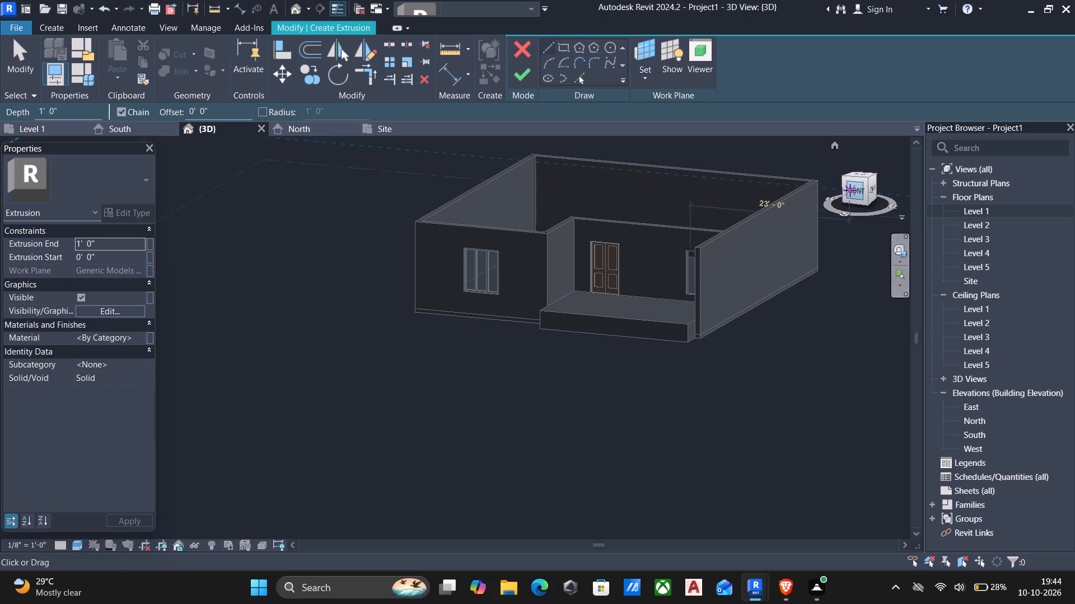
{"action": "scroll", "coordinate": [571, 266], "scroll_direction": "up", "scroll_amount": 6}
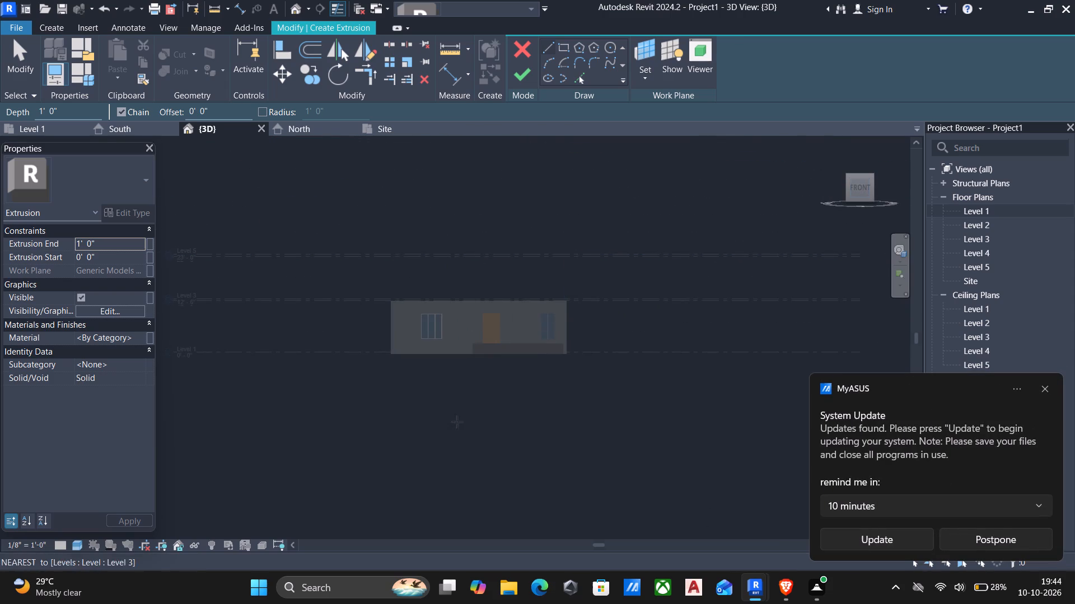
{"action": "middle_click_drag", "start_coordinate": [454, 380], "coordinate": [465, 381]}
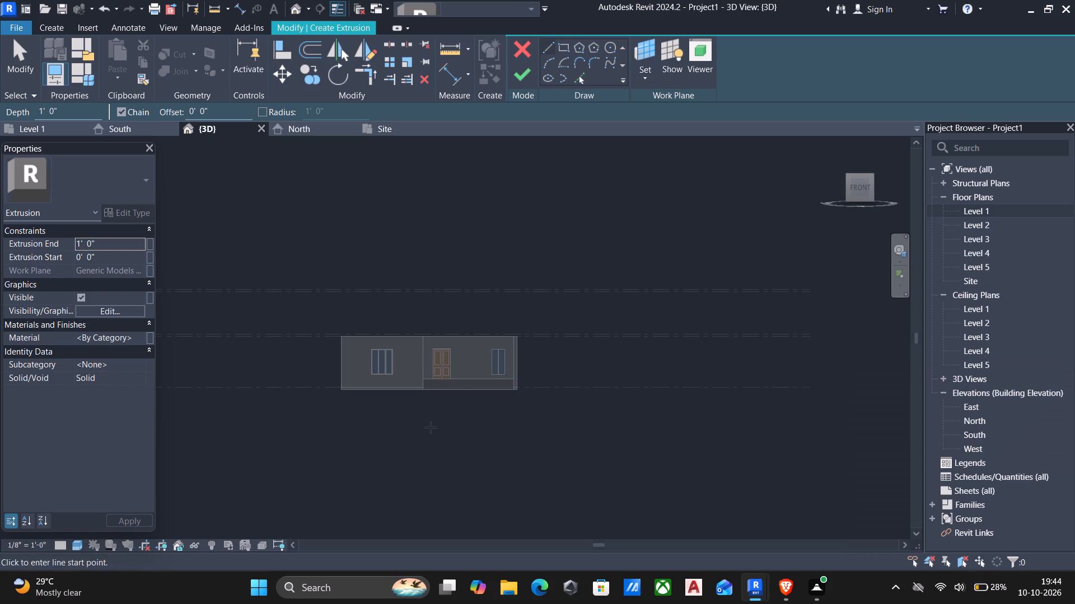
{"action": "scroll", "coordinate": [408, 367], "scroll_direction": "up", "scroll_amount": 5}
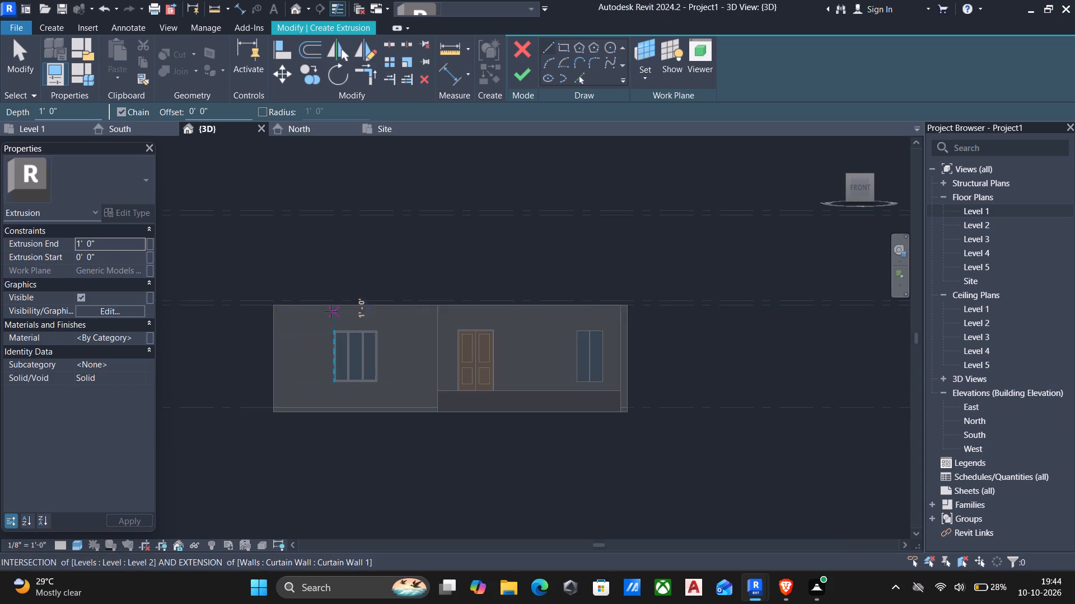
{"action": "scroll", "coordinate": [331, 312], "scroll_direction": "up", "scroll_amount": 1}
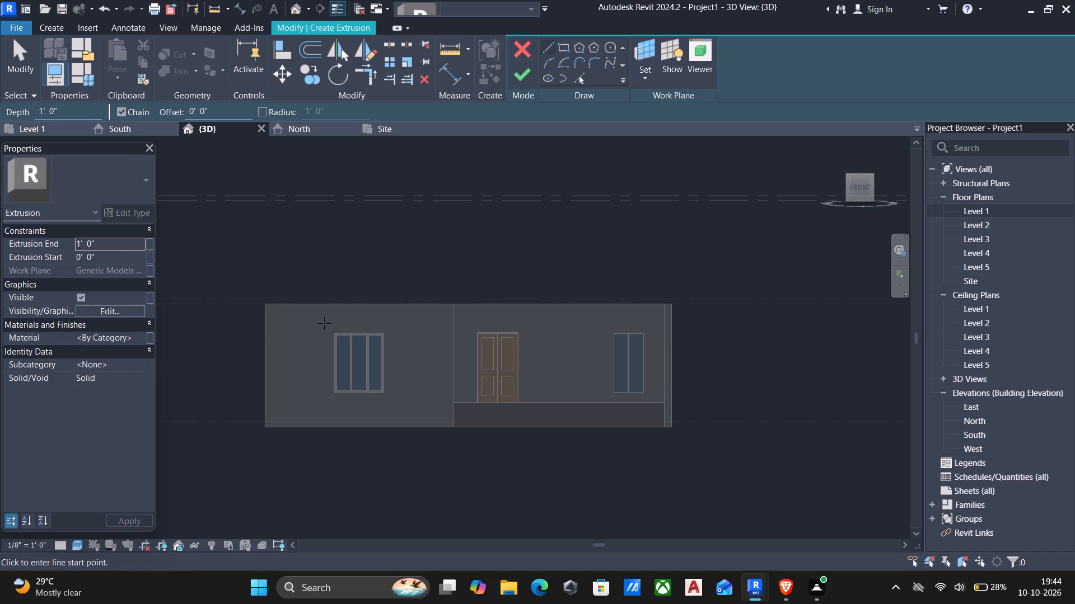
{"action": "scroll", "coordinate": [300, 328], "scroll_direction": "up", "scroll_amount": 5}
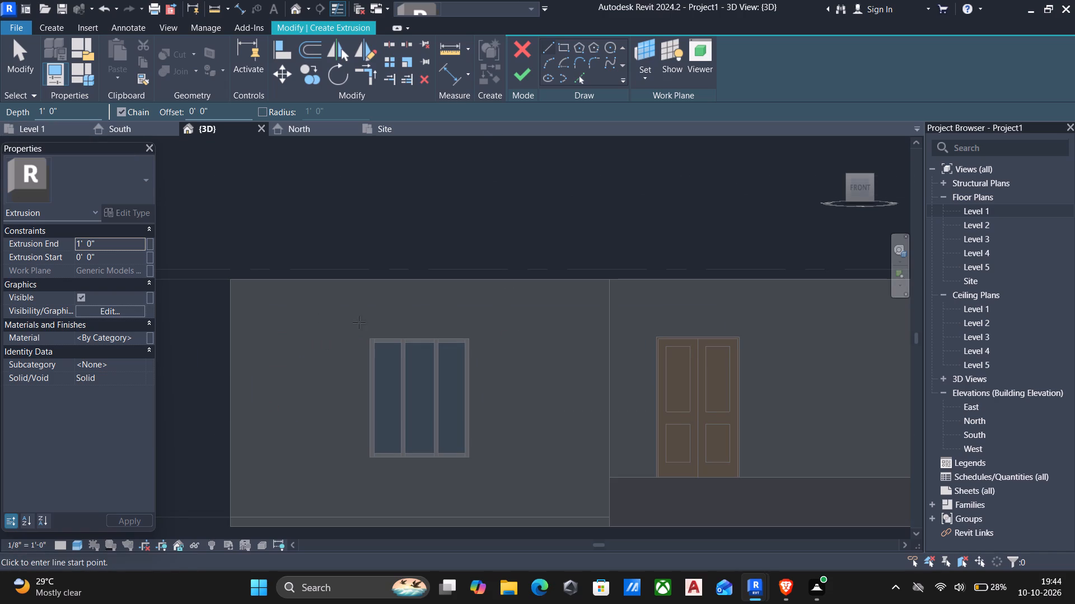
{"action": "left_click", "coordinate": [567, 48]}
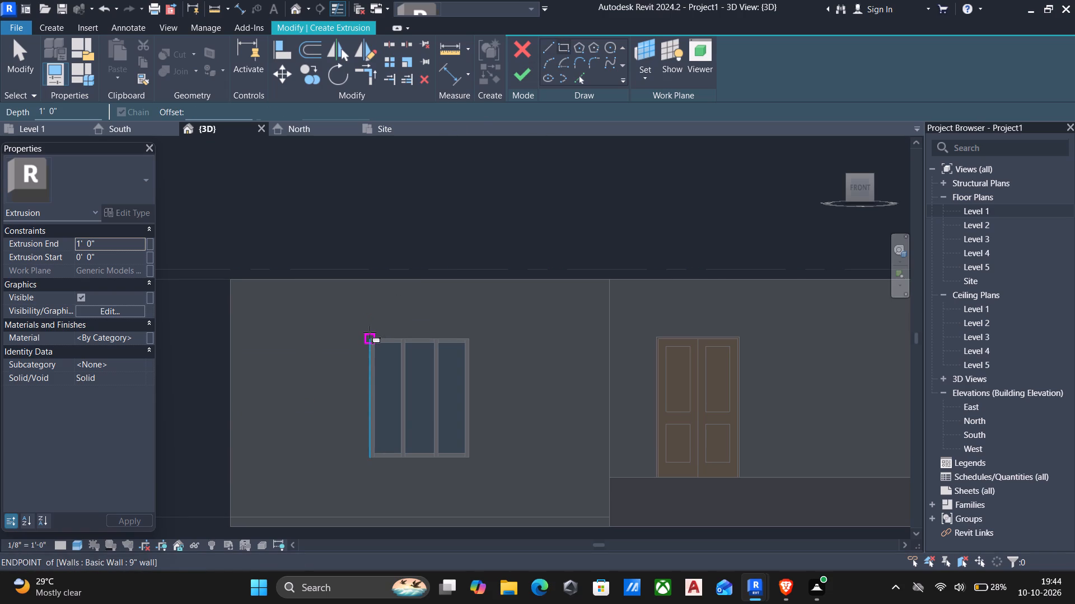
{"action": "left_click", "coordinate": [369, 336]}
{"action": "scroll", "coordinate": [532, 317], "scroll_direction": "down", "scroll_amount": 2}
{"action": "middle_click_drag", "start_coordinate": [532, 317], "coordinate": [445, 317]}
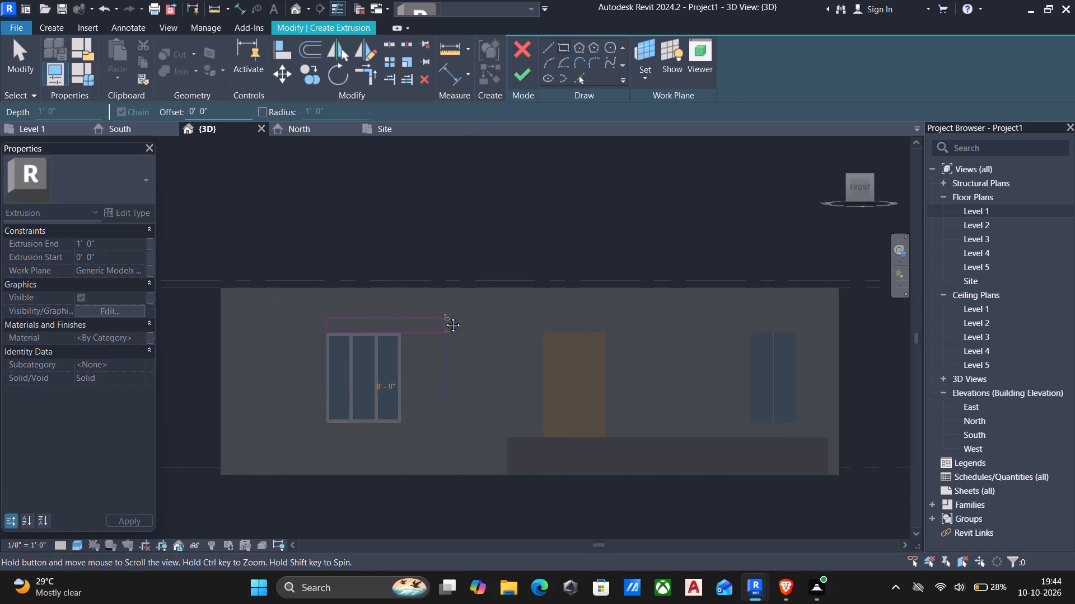
{"action": "middle_click_drag", "start_coordinate": [445, 317], "coordinate": [443, 317]}
{"action": "scroll", "coordinate": [444, 317], "scroll_direction": "up", "scroll_amount": 1}
{"action": "middle_click_drag", "start_coordinate": [652, 324], "coordinate": [529, 351]}
{"action": "scroll", "coordinate": [766, 358], "scroll_direction": "up", "scroll_amount": 3}
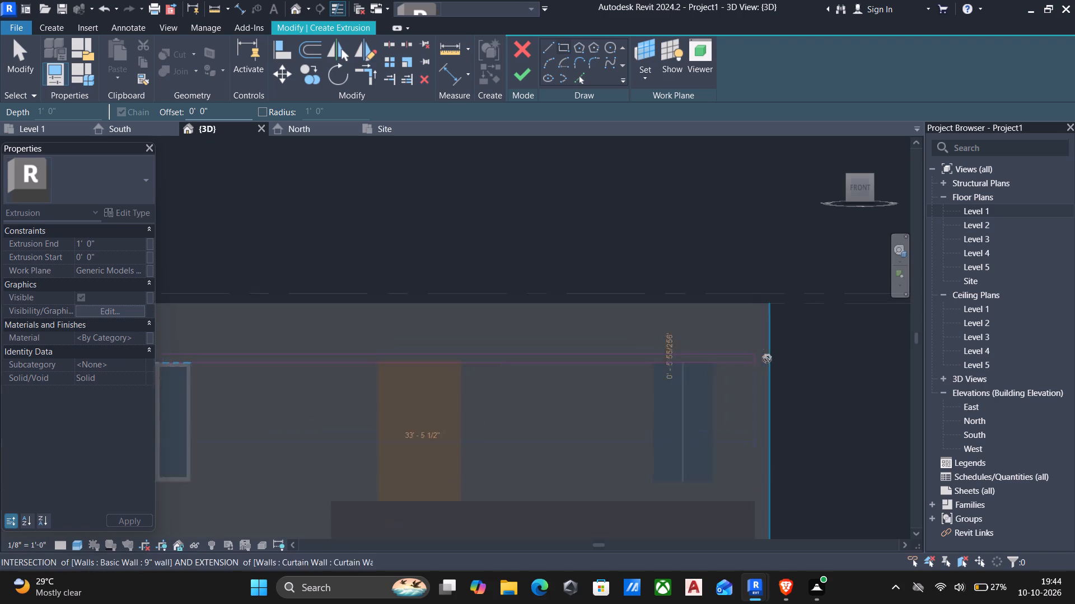
{"action": "scroll", "coordinate": [767, 358], "scroll_direction": "up", "scroll_amount": 1}
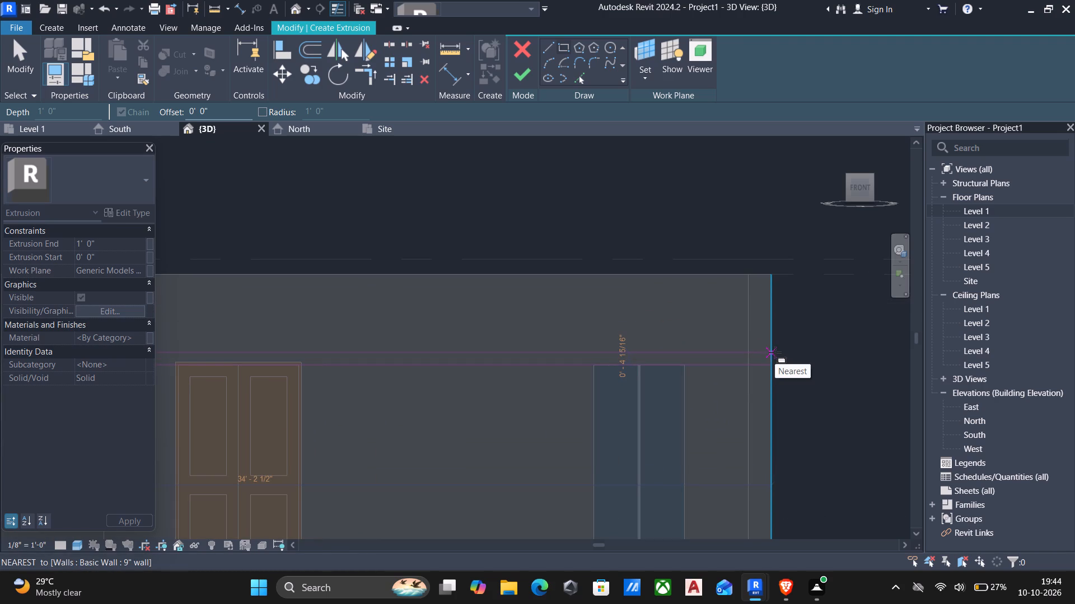
{"action": "left_click", "coordinate": [775, 352]}
{"action": "key", "text": "Escape"}
{"action": "scroll", "coordinate": [775, 352], "scroll_direction": "down", "scroll_amount": 4}
{"action": "middle_click_drag", "start_coordinate": [761, 386], "coordinate": [777, 385]}
{"action": "key", "text": "Escape"}
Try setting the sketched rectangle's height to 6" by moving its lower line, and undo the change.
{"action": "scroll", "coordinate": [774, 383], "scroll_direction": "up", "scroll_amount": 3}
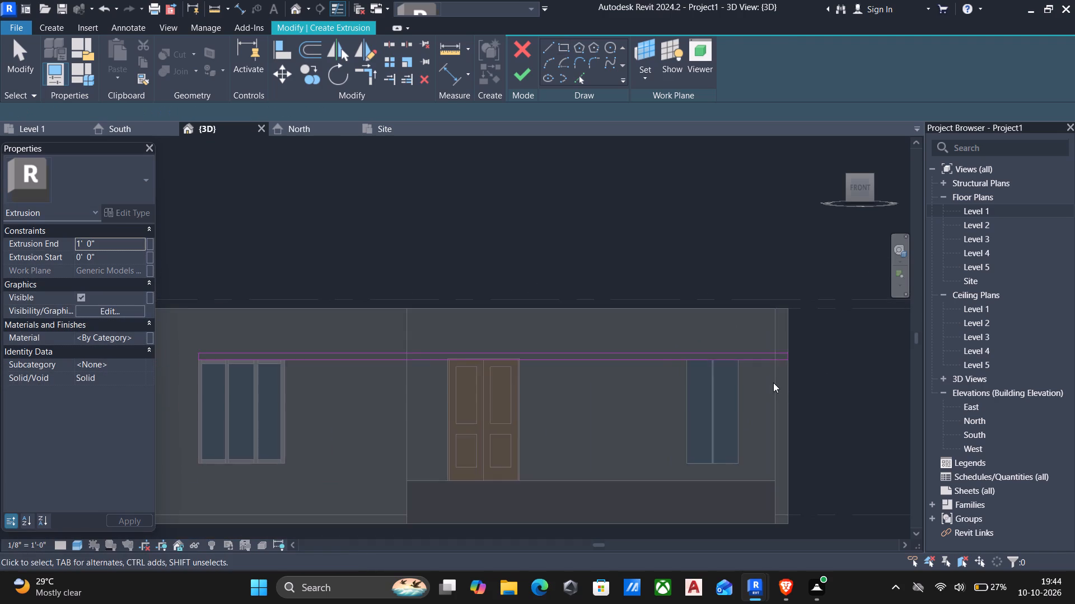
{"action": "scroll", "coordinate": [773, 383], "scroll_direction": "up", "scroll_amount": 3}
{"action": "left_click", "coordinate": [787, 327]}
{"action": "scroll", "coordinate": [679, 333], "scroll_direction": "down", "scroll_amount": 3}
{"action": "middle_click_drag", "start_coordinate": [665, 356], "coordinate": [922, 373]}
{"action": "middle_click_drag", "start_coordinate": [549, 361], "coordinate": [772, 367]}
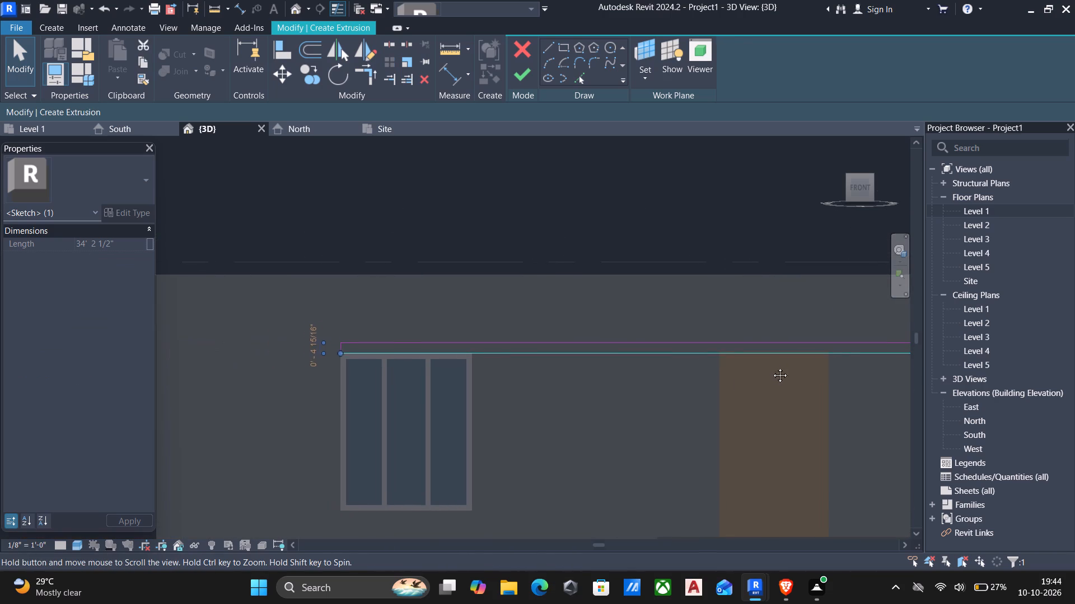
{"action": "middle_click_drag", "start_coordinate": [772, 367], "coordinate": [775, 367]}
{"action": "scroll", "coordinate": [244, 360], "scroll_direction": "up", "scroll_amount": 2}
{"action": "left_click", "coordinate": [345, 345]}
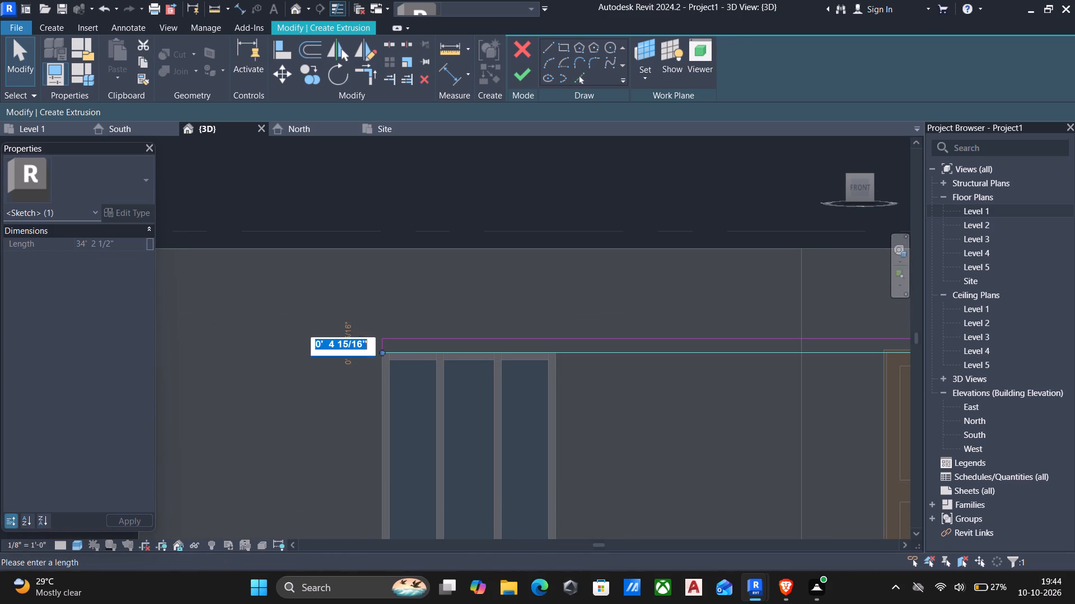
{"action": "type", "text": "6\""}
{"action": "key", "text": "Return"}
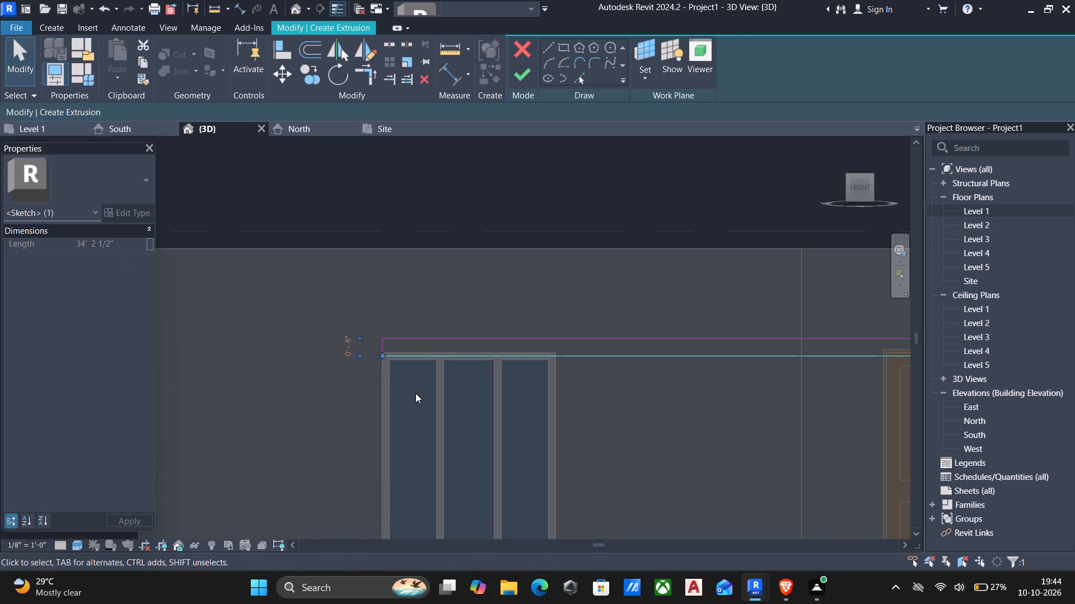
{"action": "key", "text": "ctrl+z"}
Set the rectangle's height to 6" by moving its upper line, keeping the lower line at the window top.
{"action": "left_click", "coordinate": [426, 334]}
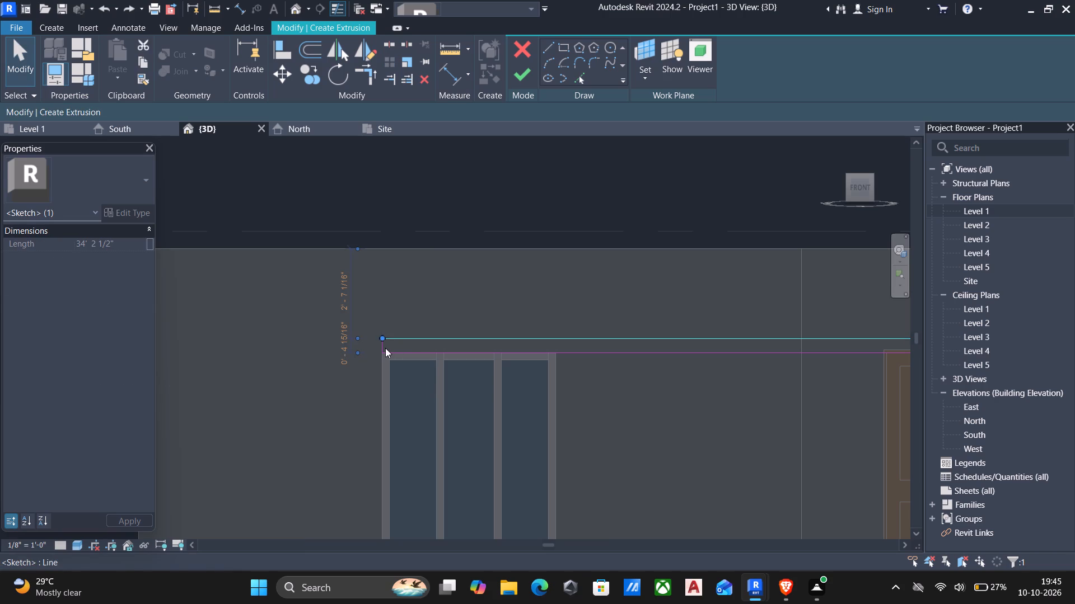
{"action": "left_click", "coordinate": [339, 339]}
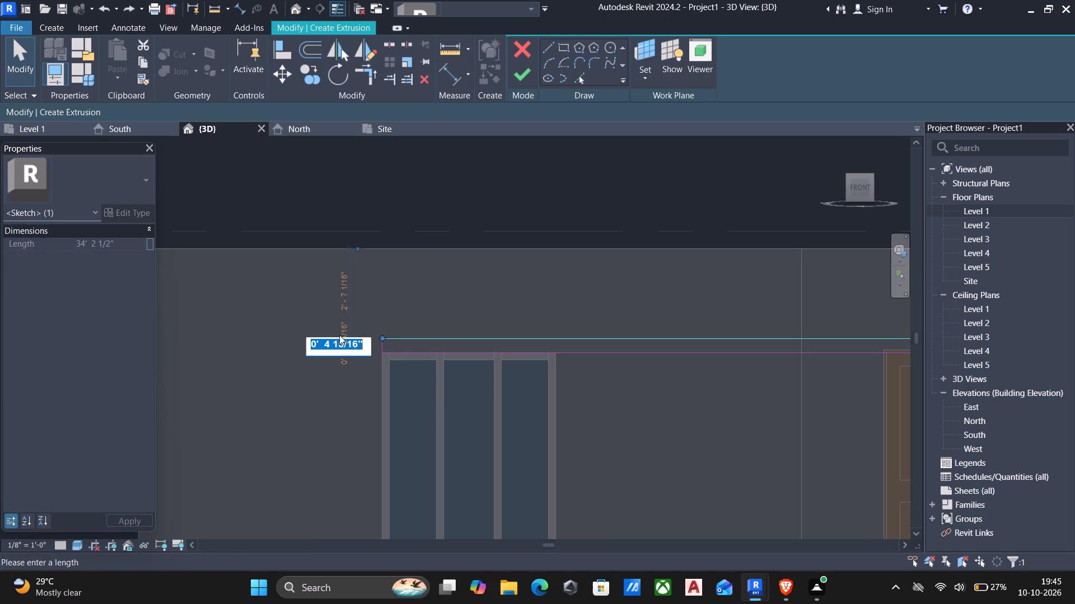
{"action": "type", "text": "6\""}
{"action": "key", "text": "Return"}
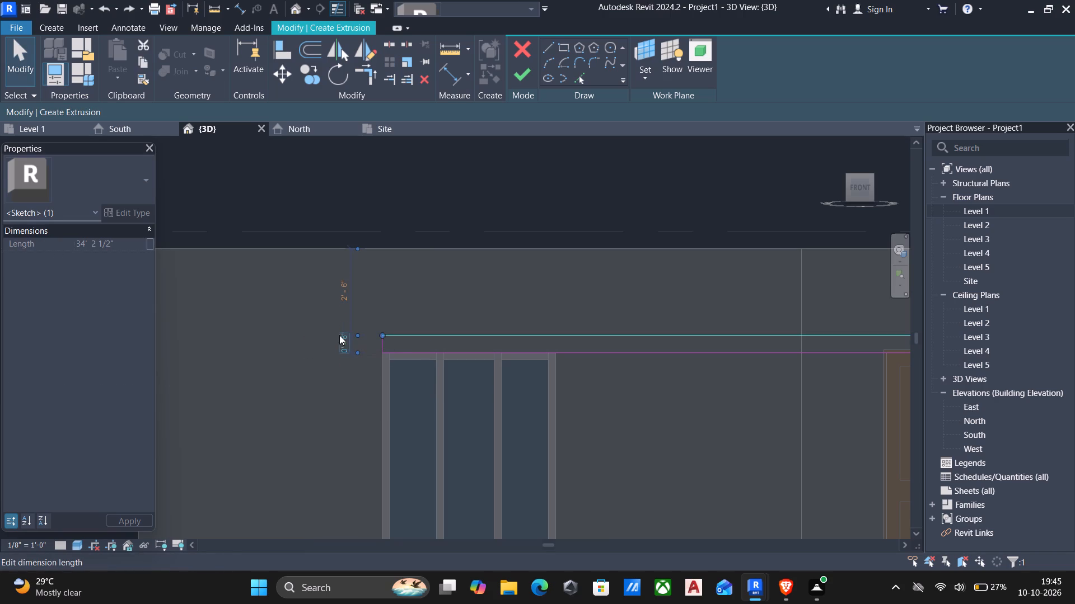
{"action": "key", "text": "Escape"}
Move the rectangle's short end line above the three-panel window outward until it is 2' 2" from the side wall.
{"action": "left_click", "coordinate": [381, 342]}
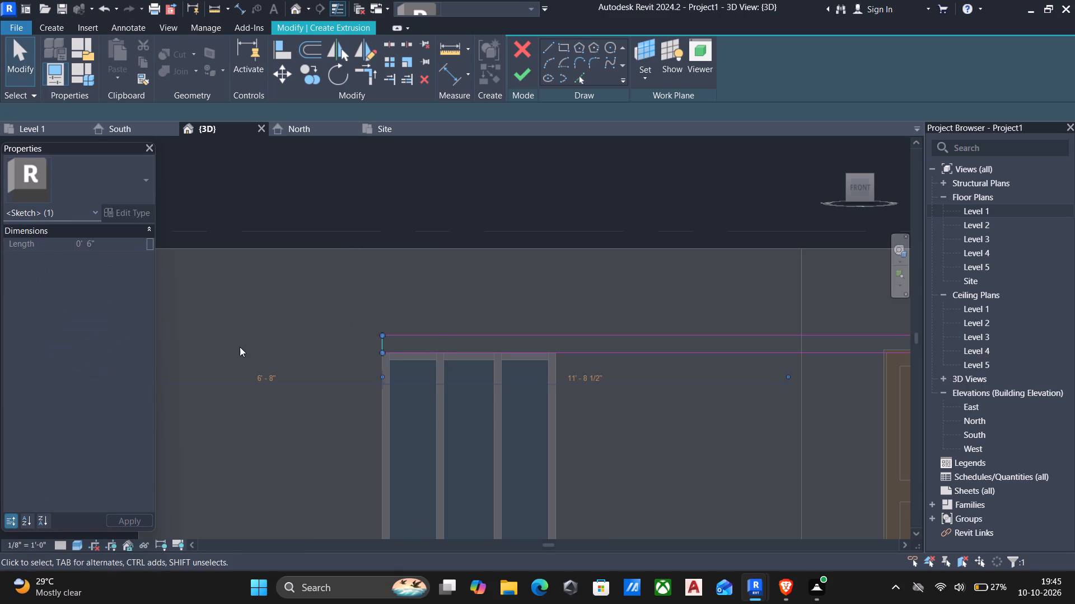
{"action": "scroll", "coordinate": [239, 350], "scroll_direction": "down", "scroll_amount": 5}
{"action": "key", "text": "Left"}
{"action": "key", "text": "Left"}
{"action": "key", "text": "Left"}
{"action": "key", "text": "Left"}
{"action": "key", "text": "Left"}
{"action": "key", "text": "Left"}
{"action": "key", "text": "Left"}
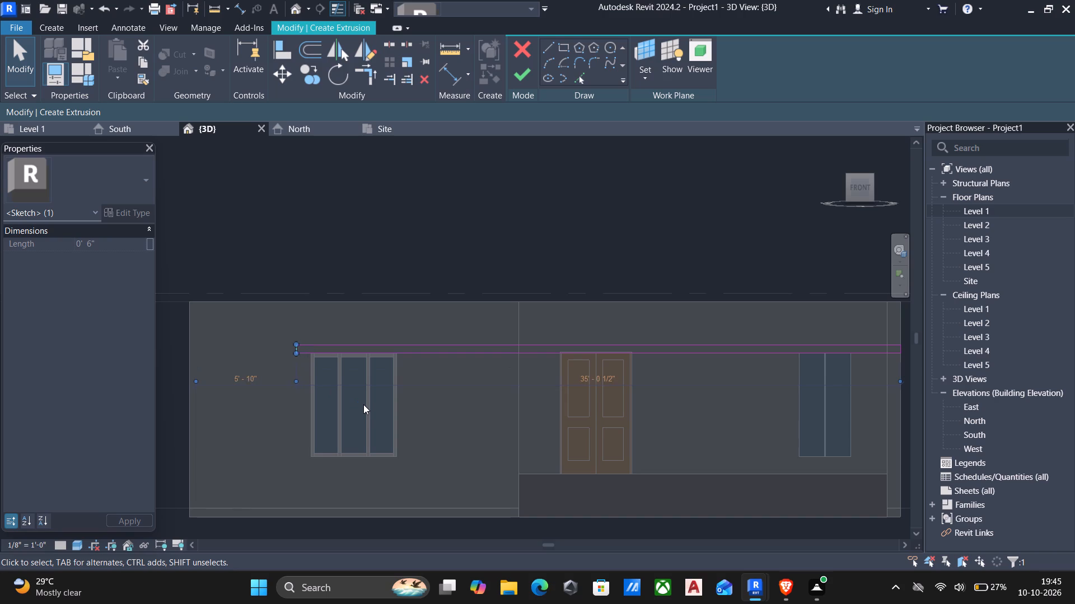
{"action": "key", "text": "Left"}
{"action": "key", "text": "Left"}
{"action": "key", "text": "Left"}
{"action": "key", "text": "Left"}
{"action": "key", "text": "Left"}
{"action": "key", "text": "Left"}
{"action": "key", "text": "Left"}
{"action": "key", "text": "Left"}
{"action": "key", "text": "Left"}
{"action": "key", "text": "Left"}
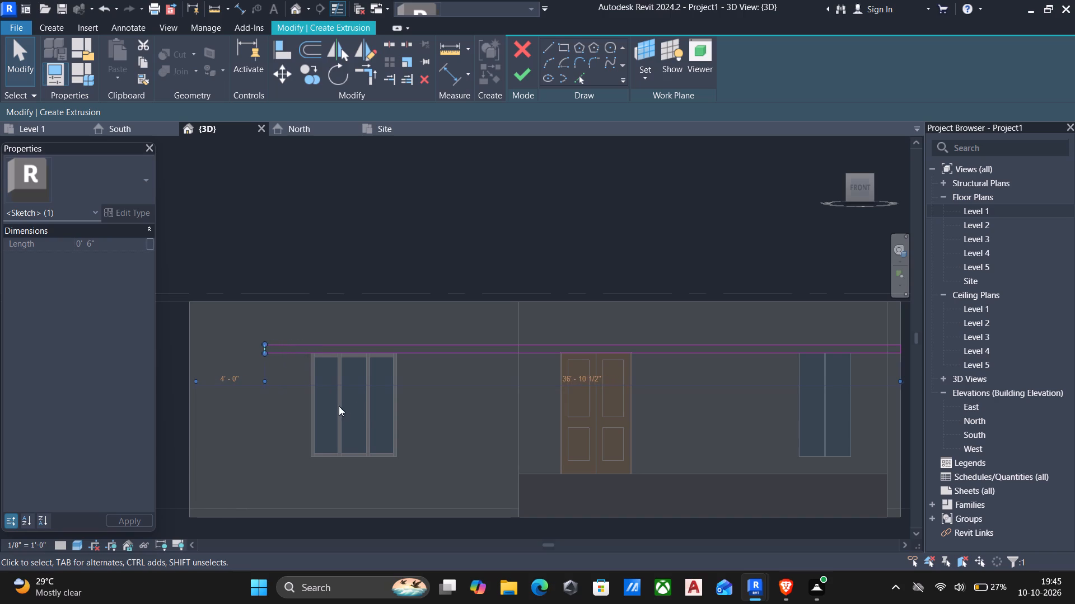
{"action": "key", "text": "Left"}
{"action": "key", "text": "Left"}
{"action": "key", "text": "Left"}
{"action": "key", "text": "Left"}
{"action": "key", "text": "Left"}
{"action": "key", "text": "Left"}
{"action": "key", "text": "Left"}
{"action": "key", "text": "Left"}
{"action": "key", "text": "Left"}
{"action": "key", "text": "Left"}
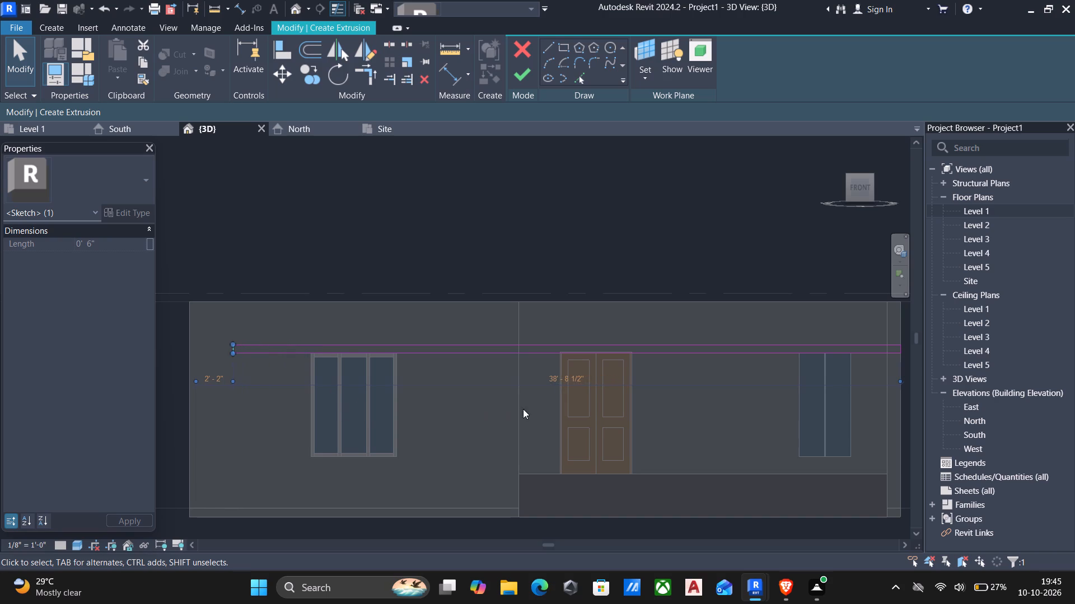
Finish the rectangle sketch and set the extrusion end to 3' 0".
{"action": "scroll", "coordinate": [616, 398], "scroll_direction": "down", "scroll_amount": 2}
{"action": "scroll", "coordinate": [838, 368], "scroll_direction": "up", "scroll_amount": 5}
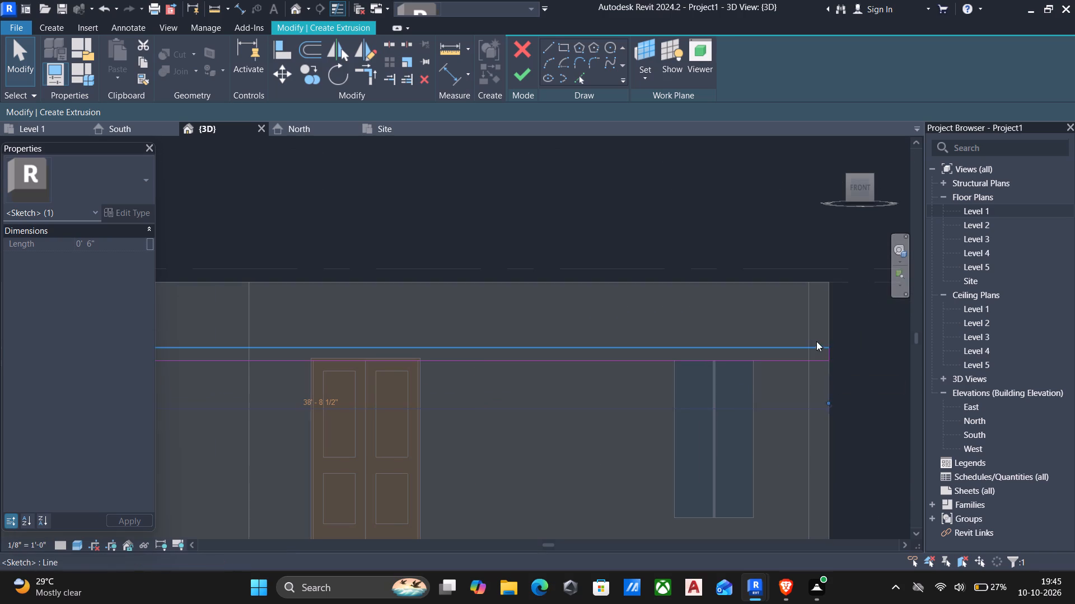
{"action": "scroll", "coordinate": [840, 360], "scroll_direction": "up", "scroll_amount": 4}
{"action": "scroll", "coordinate": [840, 360], "scroll_direction": "down", "scroll_amount": 5}
{"action": "middle_click_drag", "start_coordinate": [838, 363], "coordinate": [806, 376]}
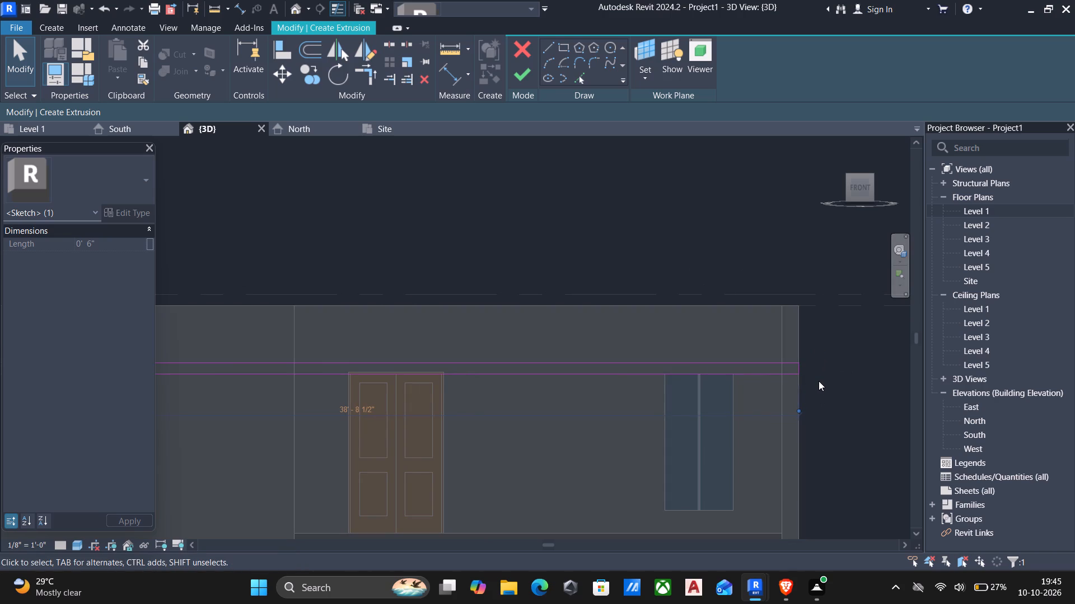
{"action": "scroll", "coordinate": [680, 322], "scroll_direction": "down", "scroll_amount": 5}
{"action": "middle_click_drag", "start_coordinate": [543, 246], "coordinate": [632, 250]}
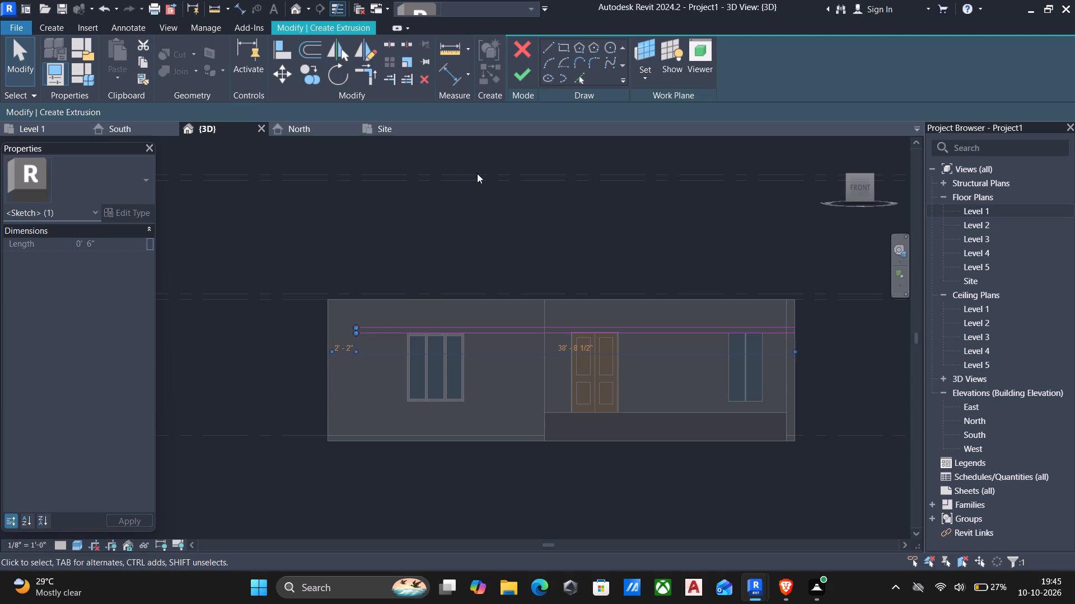
{"action": "left_click", "coordinate": [521, 76]}
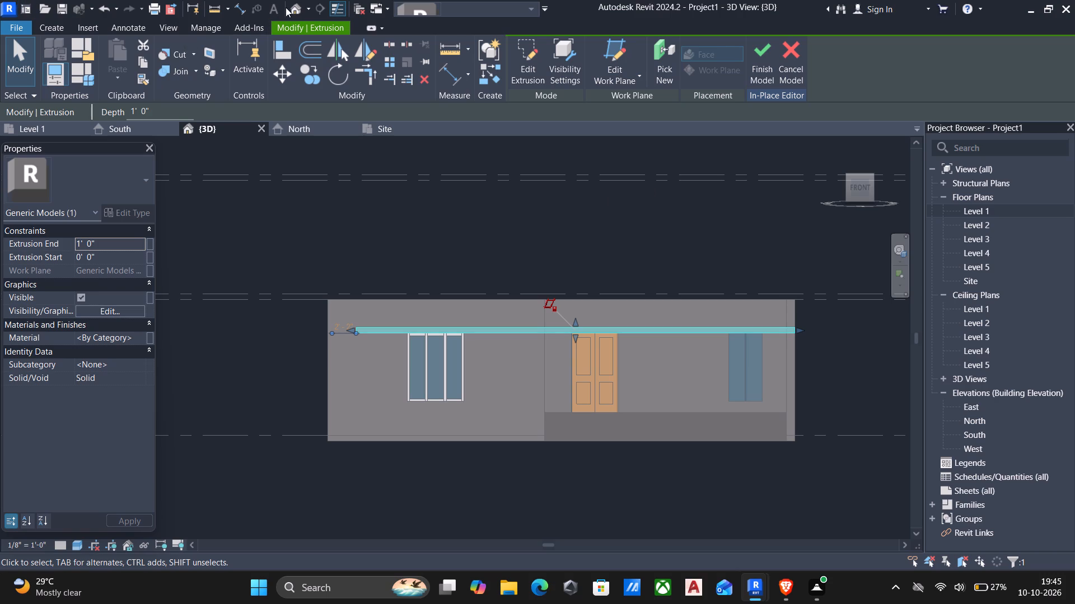
{"action": "left_click", "coordinate": [130, 238]}
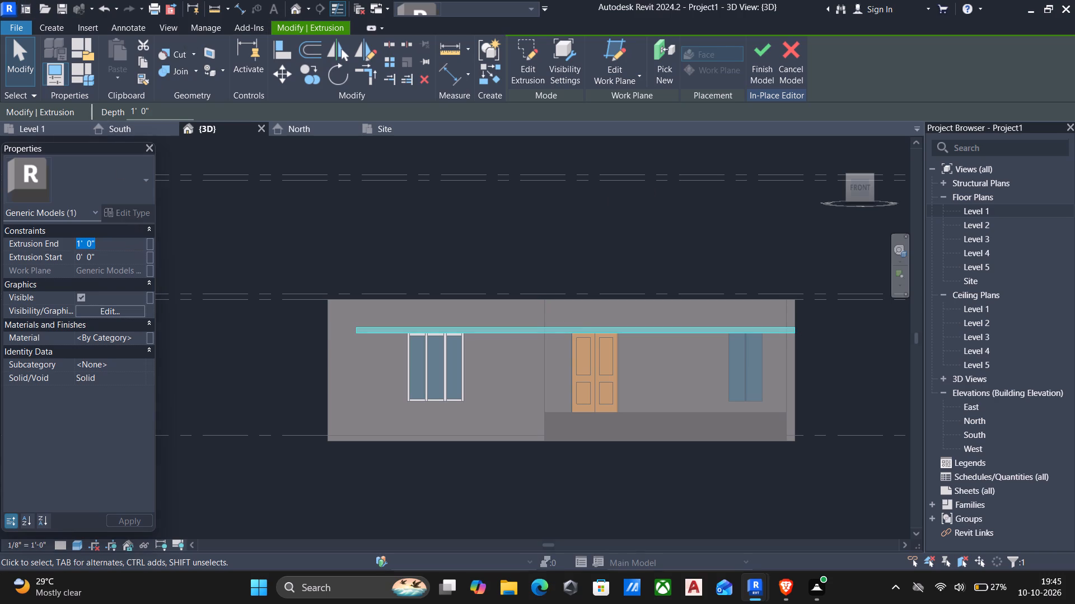
{"action": "type", "text": "3'"}
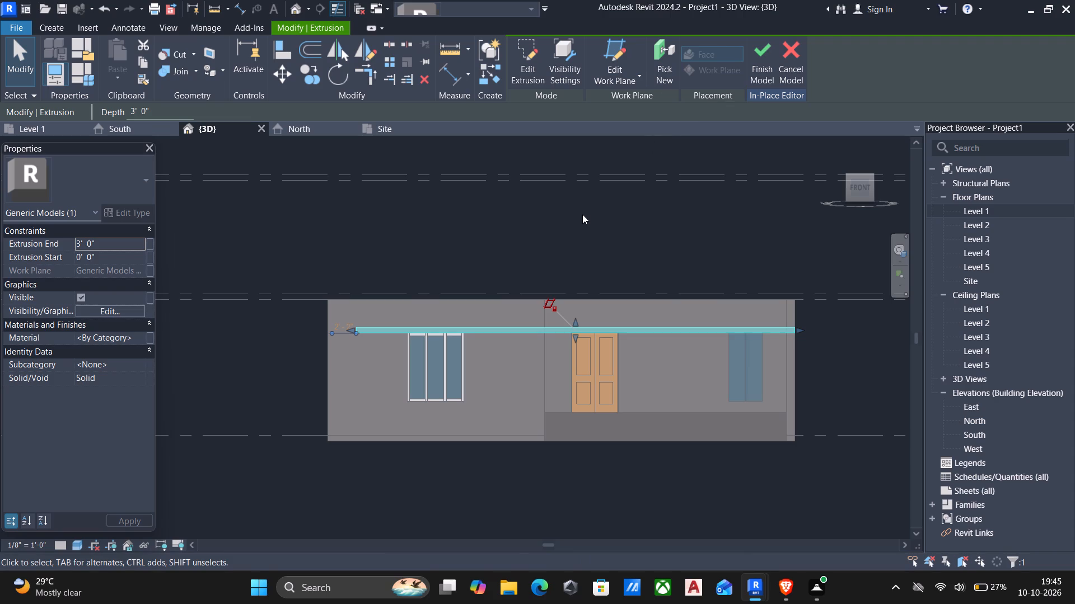
{"action": "scroll", "coordinate": [582, 214], "scroll_direction": "down", "scroll_amount": 3}
{"action": "middle_click_drag", "start_coordinate": [590, 213], "coordinate": [419, 412]}
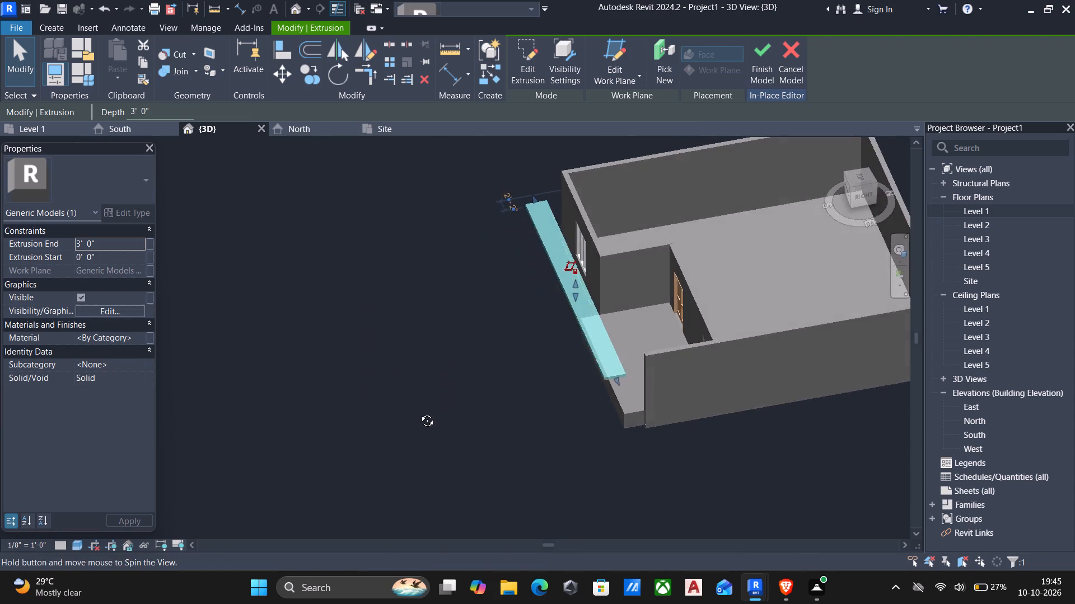
{"action": "middle_click_drag", "start_coordinate": [419, 412], "coordinate": [579, 290]}
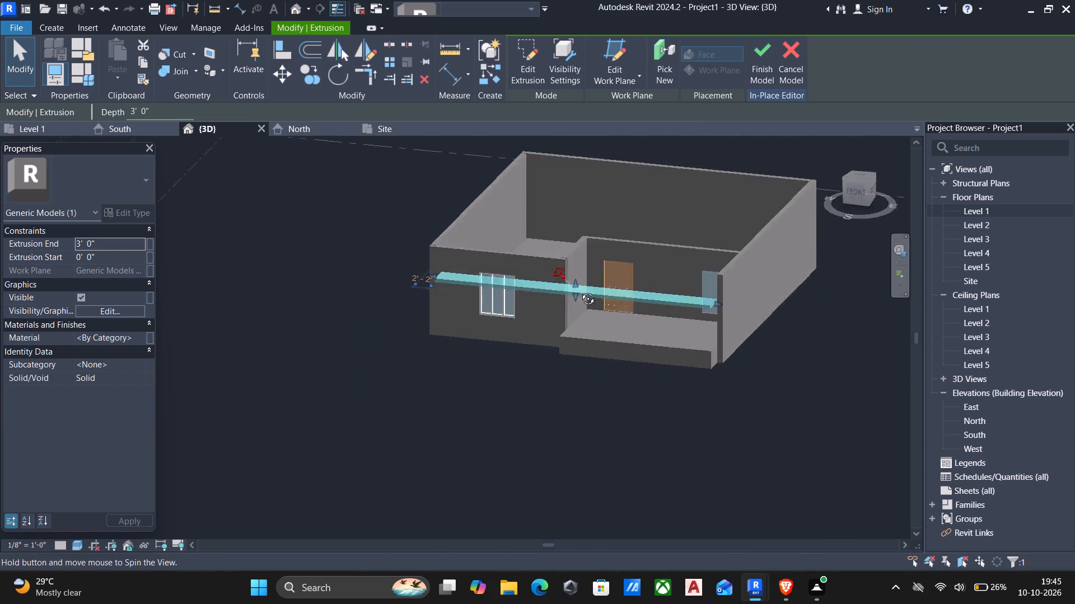
{"action": "middle_click_drag", "start_coordinate": [579, 290], "coordinate": [639, 307]}
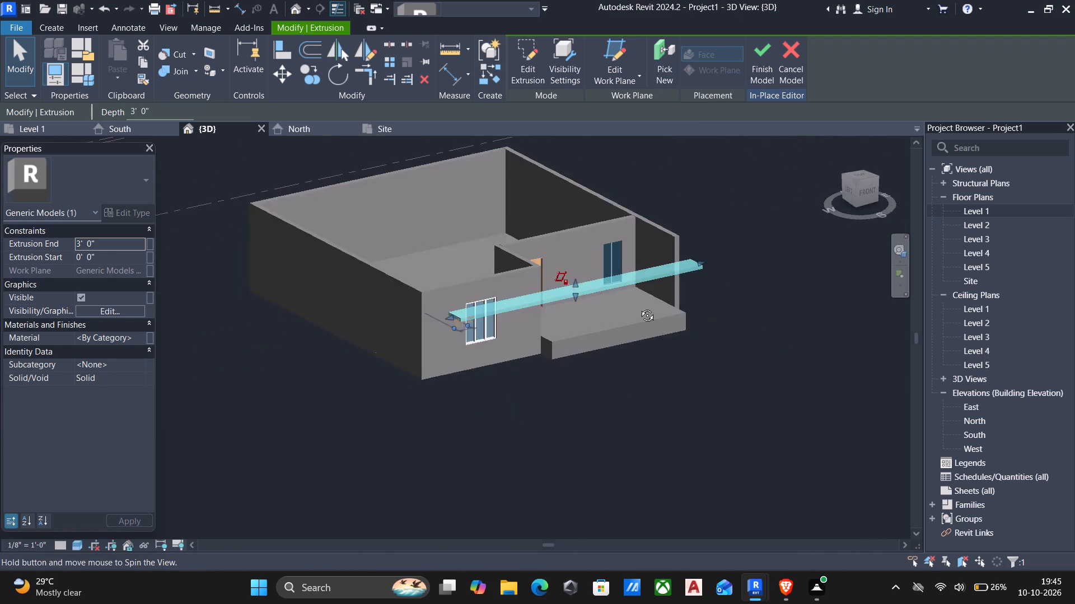
{"action": "middle_click_drag", "start_coordinate": [639, 307], "coordinate": [763, 332]}
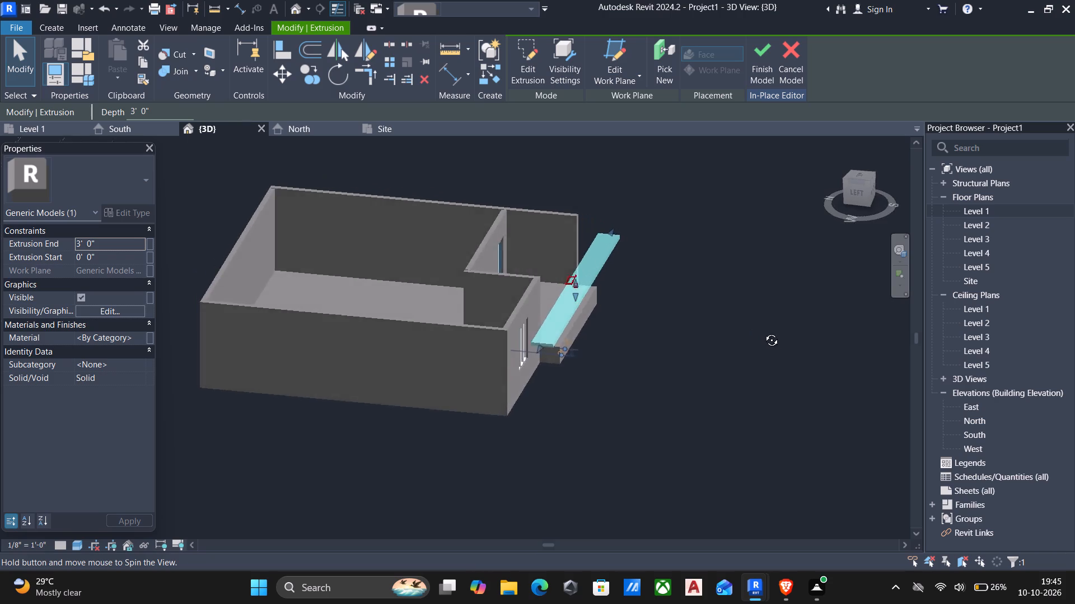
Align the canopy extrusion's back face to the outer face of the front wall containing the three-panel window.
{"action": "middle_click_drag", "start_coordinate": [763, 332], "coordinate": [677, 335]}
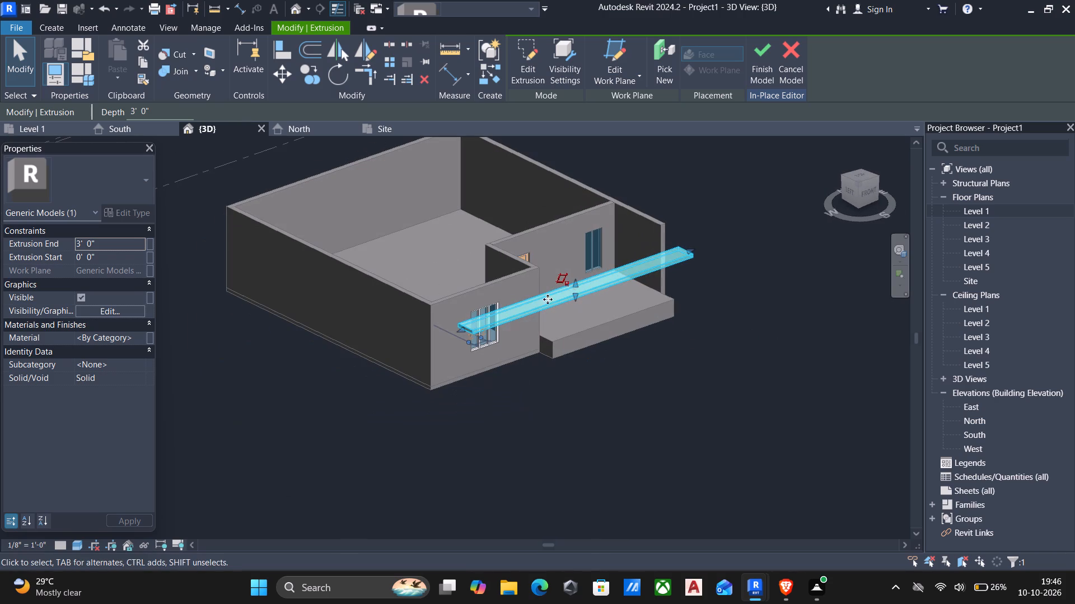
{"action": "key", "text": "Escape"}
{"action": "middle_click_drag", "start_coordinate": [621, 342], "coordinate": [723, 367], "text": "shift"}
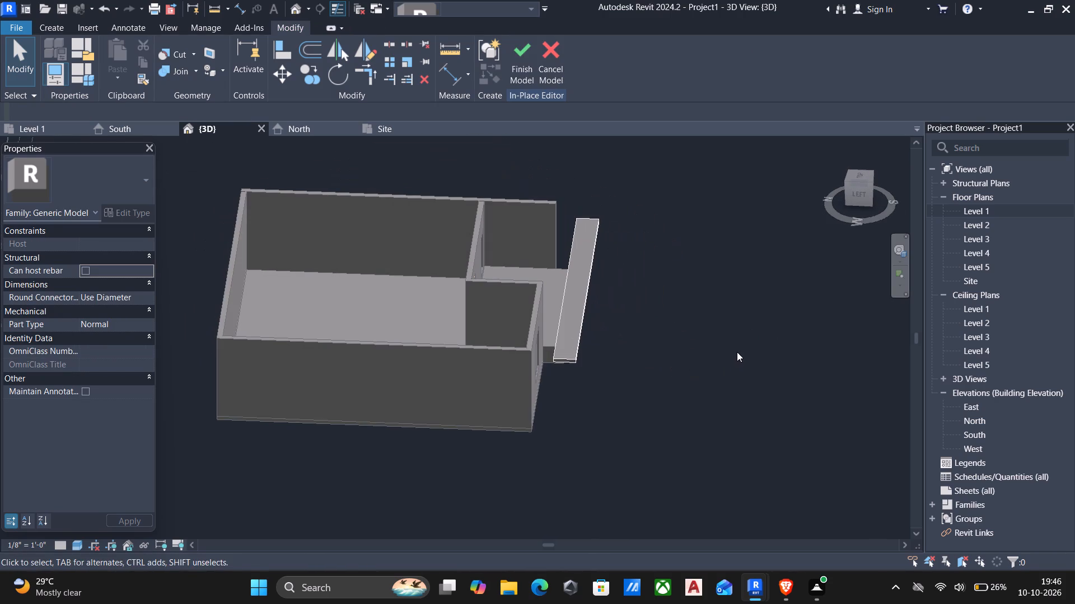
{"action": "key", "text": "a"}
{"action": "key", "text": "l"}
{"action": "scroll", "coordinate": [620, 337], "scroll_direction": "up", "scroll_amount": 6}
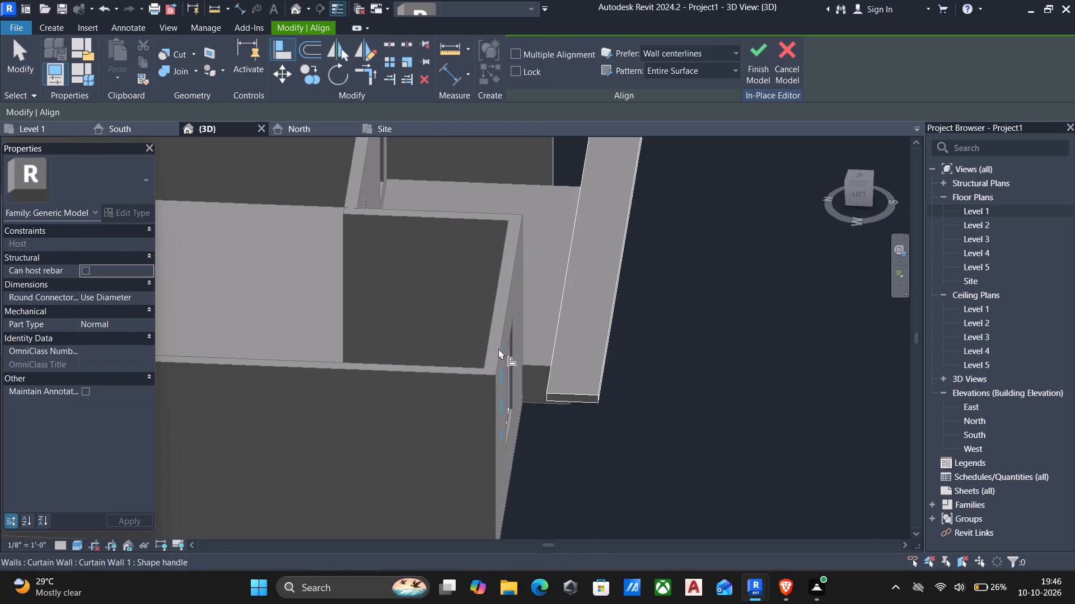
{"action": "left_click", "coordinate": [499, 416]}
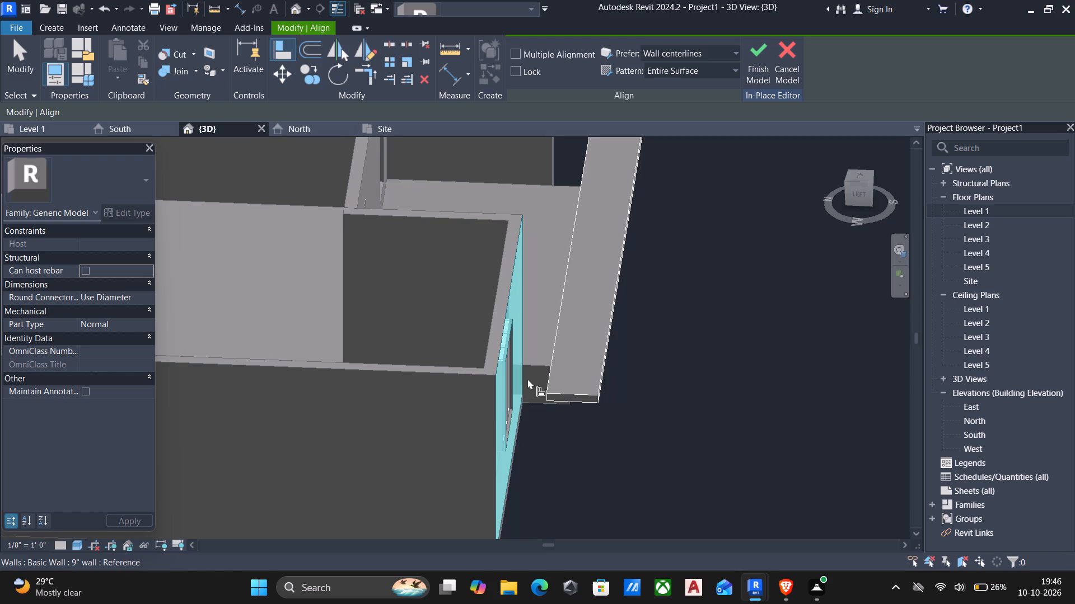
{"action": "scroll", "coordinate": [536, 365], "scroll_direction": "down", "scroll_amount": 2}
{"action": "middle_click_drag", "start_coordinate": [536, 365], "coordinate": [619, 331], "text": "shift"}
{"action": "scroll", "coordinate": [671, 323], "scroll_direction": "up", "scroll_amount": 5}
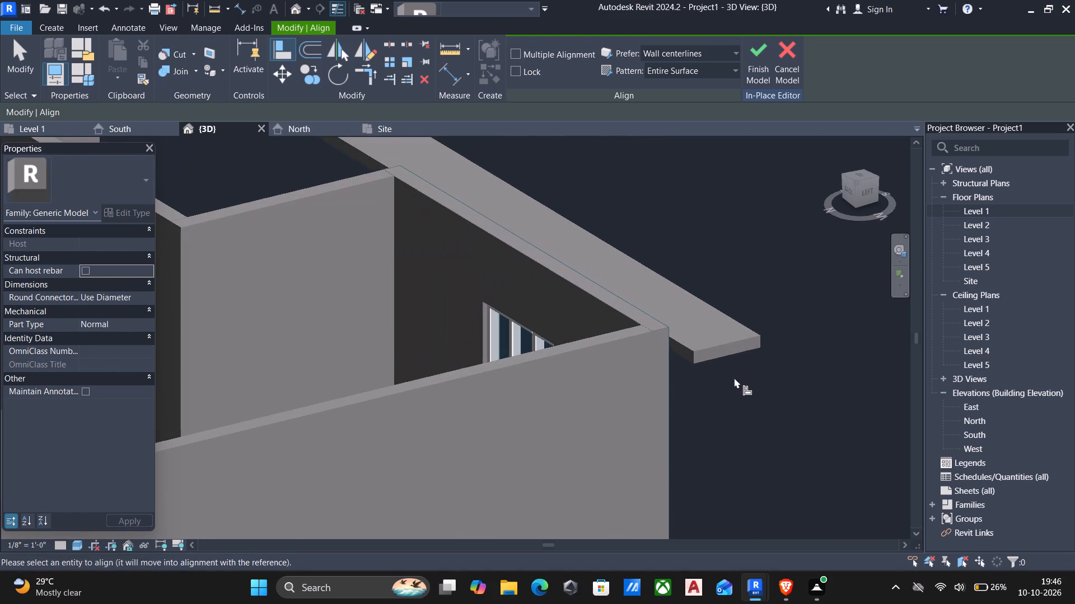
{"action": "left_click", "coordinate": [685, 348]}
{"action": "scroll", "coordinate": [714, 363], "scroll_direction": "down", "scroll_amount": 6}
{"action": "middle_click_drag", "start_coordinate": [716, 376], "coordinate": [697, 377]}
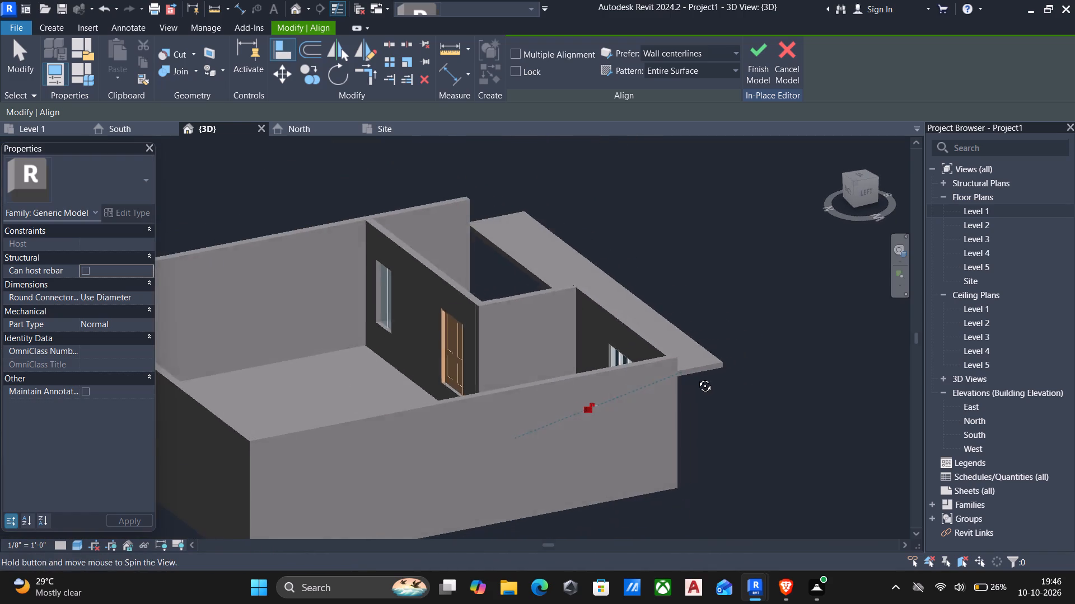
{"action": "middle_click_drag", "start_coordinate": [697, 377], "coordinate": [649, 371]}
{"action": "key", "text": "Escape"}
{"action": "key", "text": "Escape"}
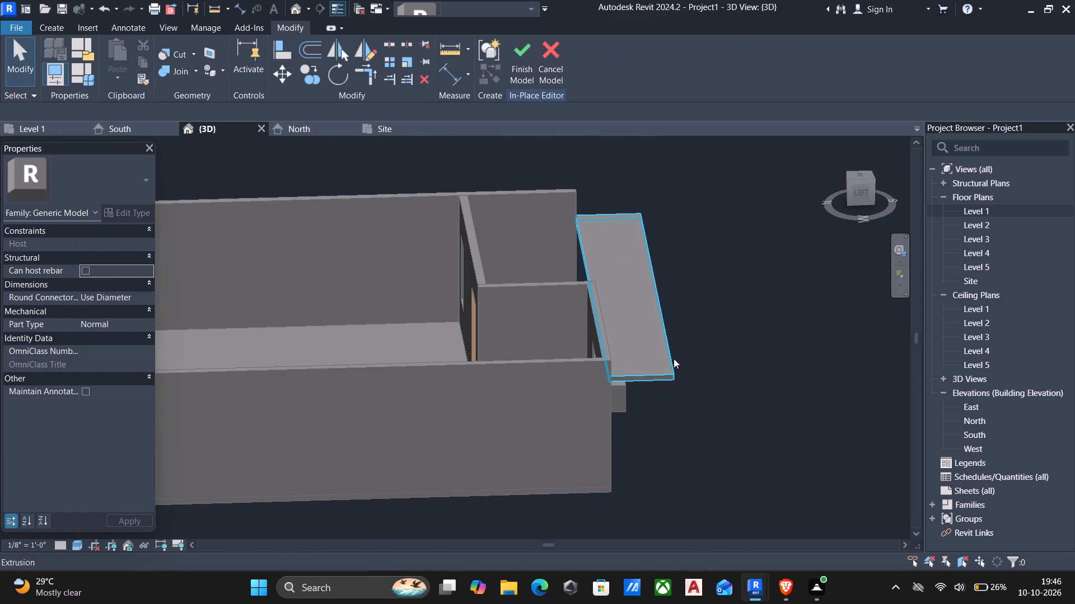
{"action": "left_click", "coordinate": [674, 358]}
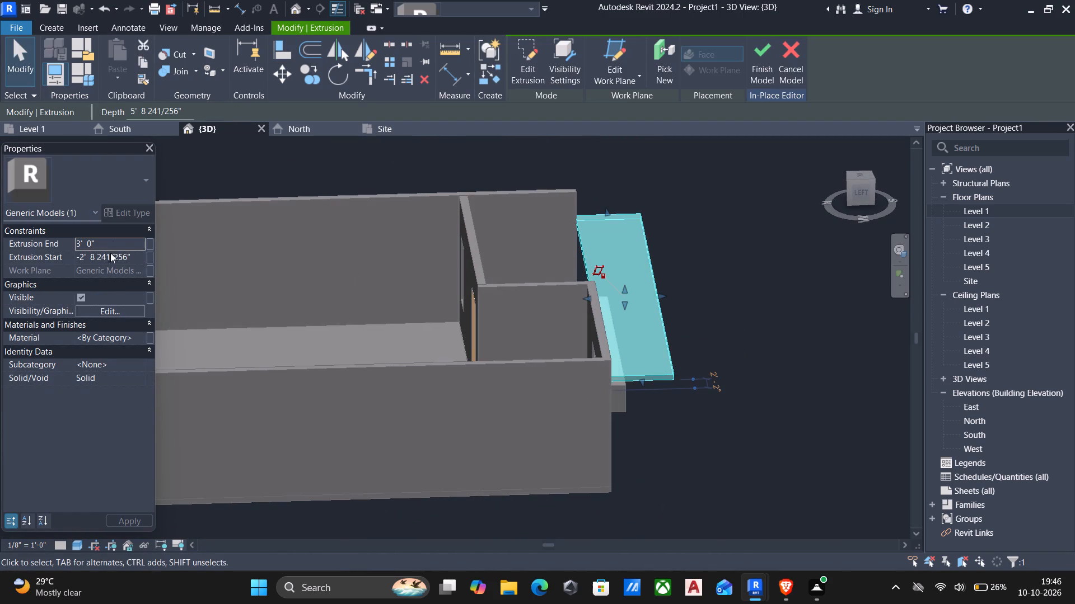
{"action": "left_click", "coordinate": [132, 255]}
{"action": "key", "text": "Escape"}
Delete the canopy extrusion from the in-place model.
{"action": "left_click", "coordinate": [629, 293]}
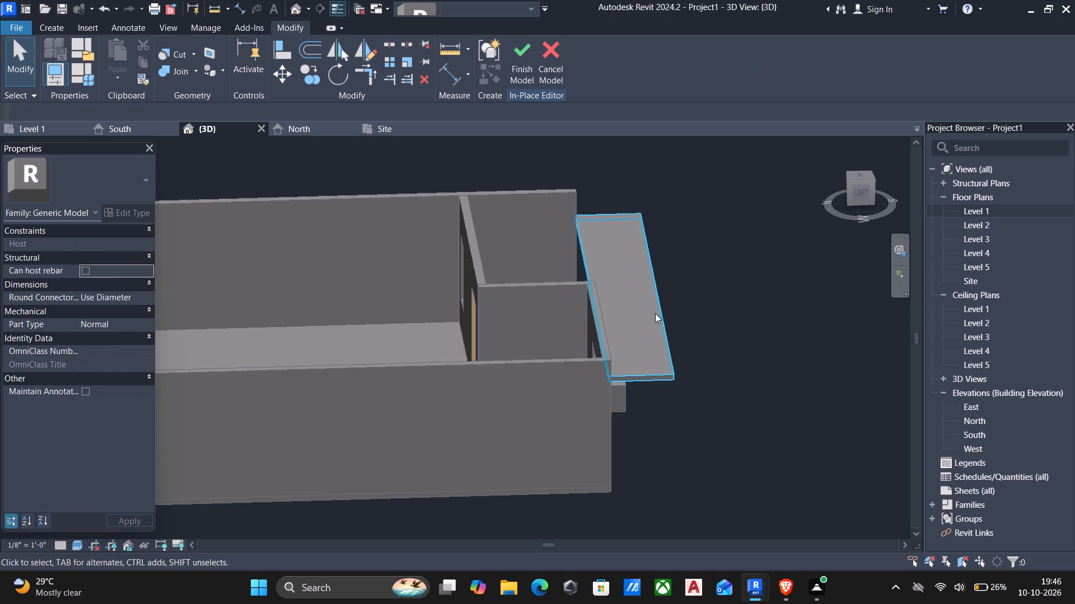
{"action": "left_click", "coordinate": [641, 373]}
{"action": "scroll", "coordinate": [489, 336], "scroll_direction": "down", "scroll_amount": 6}
{"action": "middle_click_drag", "start_coordinate": [483, 337], "coordinate": [443, 339], "text": "shift"}
{"action": "key", "text": "Delete"}
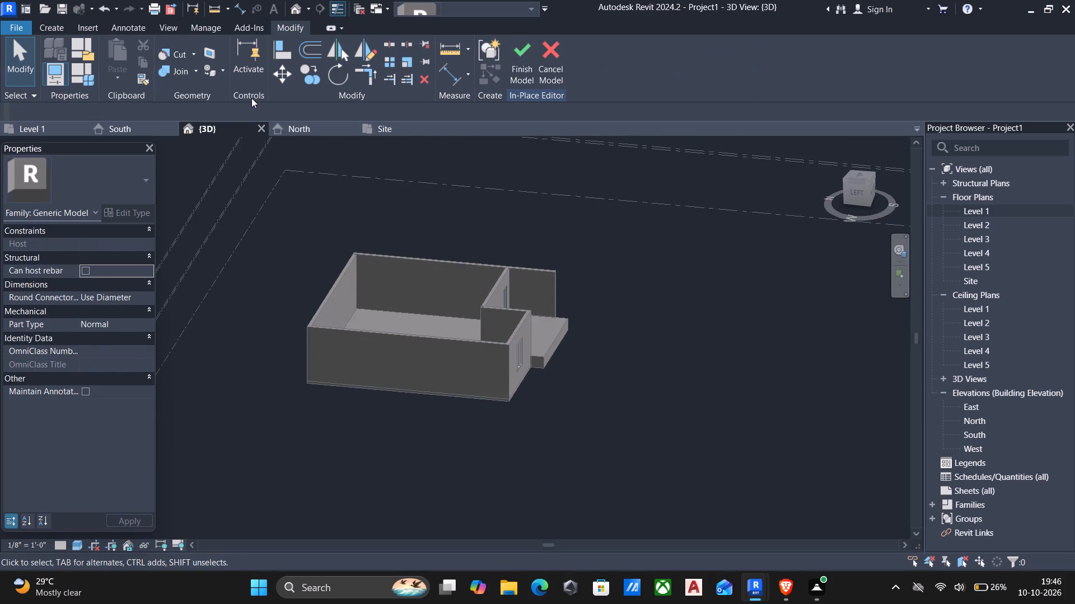
Start a new Extrusion and set its work plane to the outer face of the front wall with the three-panel window.
{"action": "left_click", "coordinate": [50, 23]}
{"action": "left_click", "coordinate": [124, 63]}
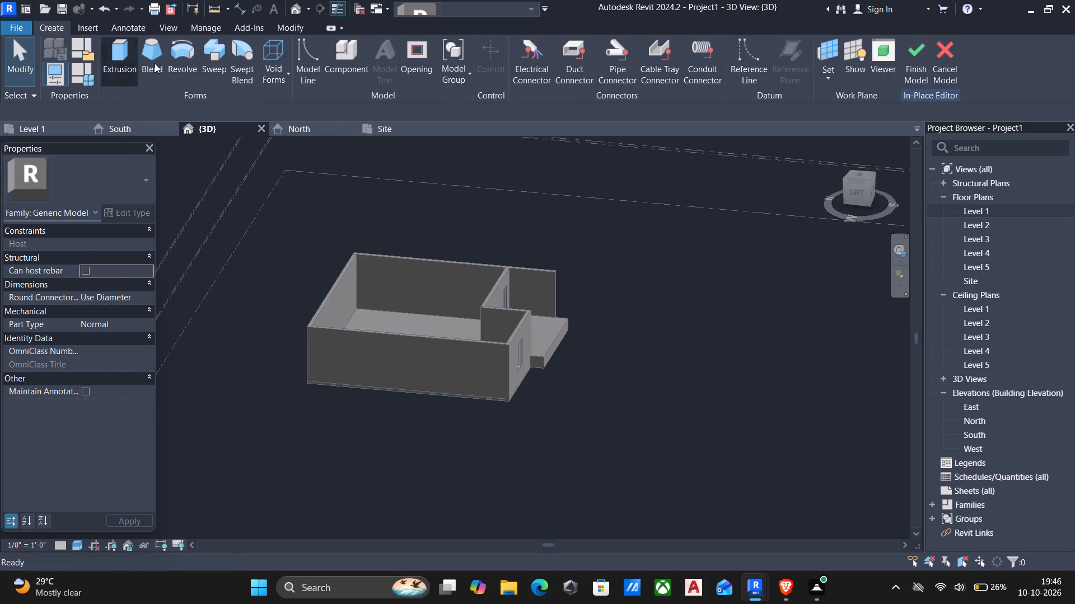
{"action": "left_click", "coordinate": [644, 78]}
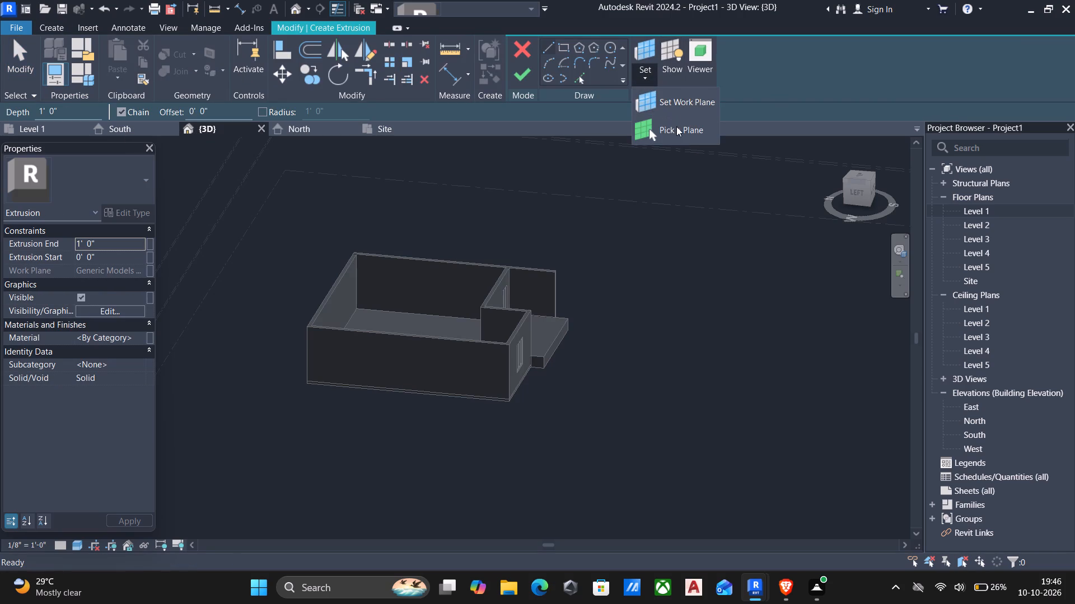
{"action": "left_click", "coordinate": [676, 126]}
{"action": "scroll", "coordinate": [524, 333], "scroll_direction": "up", "scroll_amount": 5}
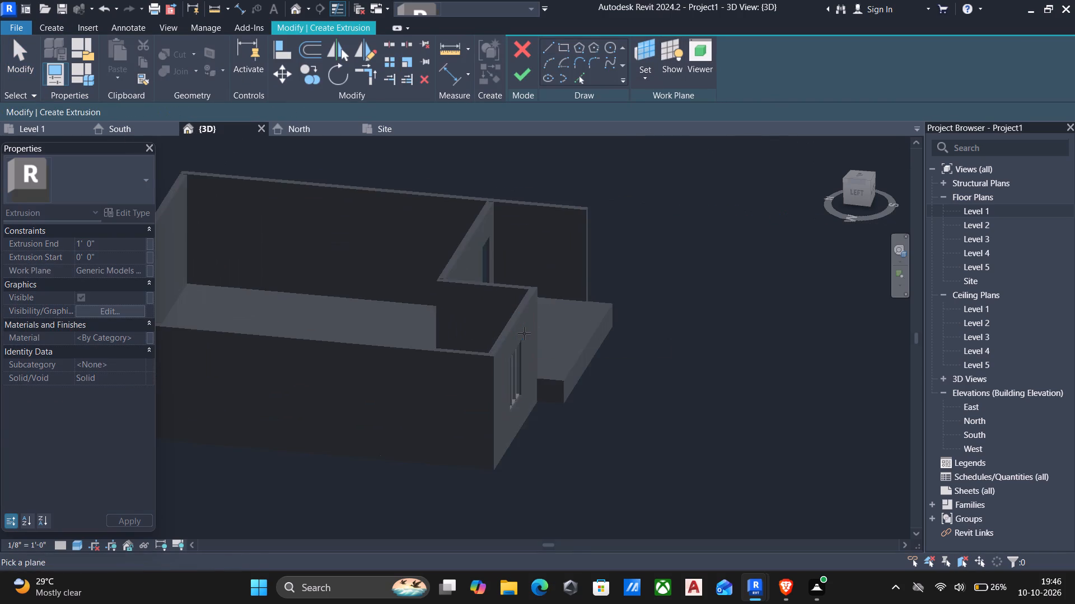
{"action": "left_click", "coordinate": [516, 330]}
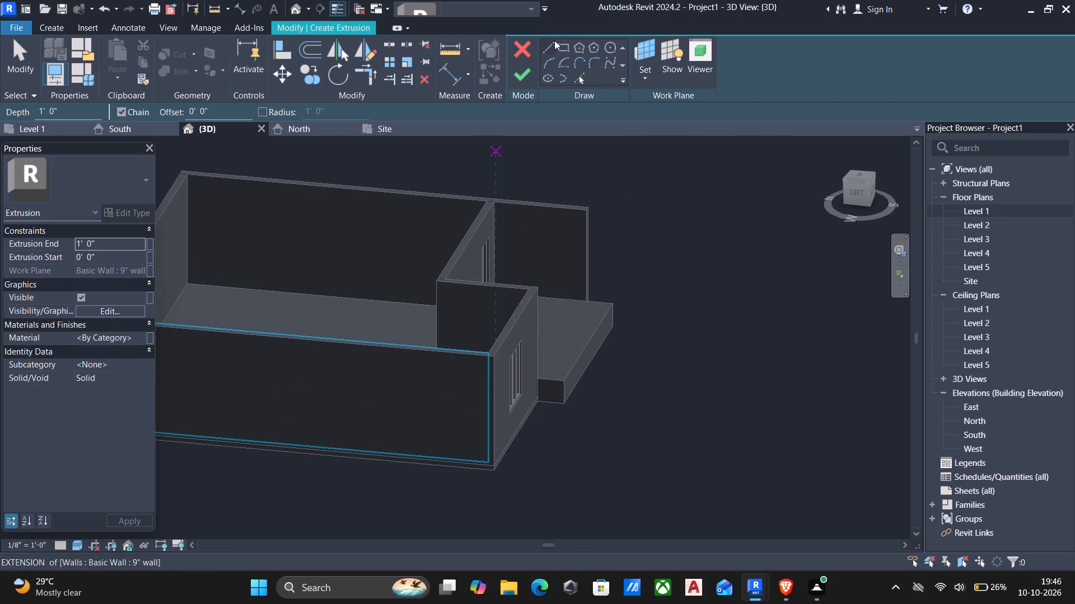
In the front view, sketch a rectangle about 34' 2 1/2" by 1' 6" from the three-panel window's outer top corner to the far wall edge.
{"action": "left_click", "coordinate": [559, 43]}
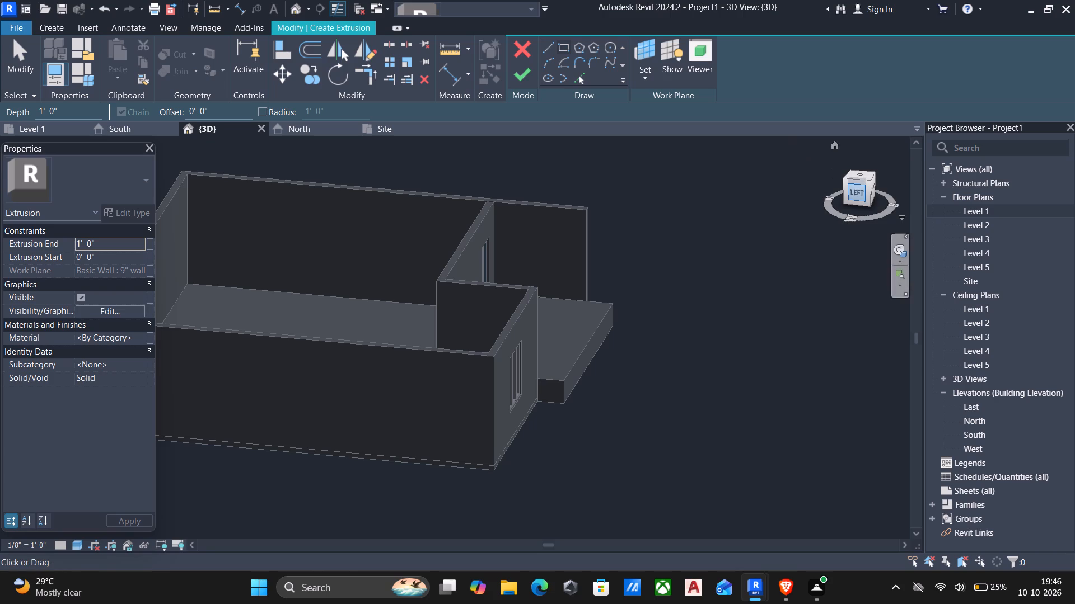
{"action": "left_click", "coordinate": [853, 190]}
{"action": "scroll", "coordinate": [847, 199], "scroll_direction": "down", "scroll_amount": 4}
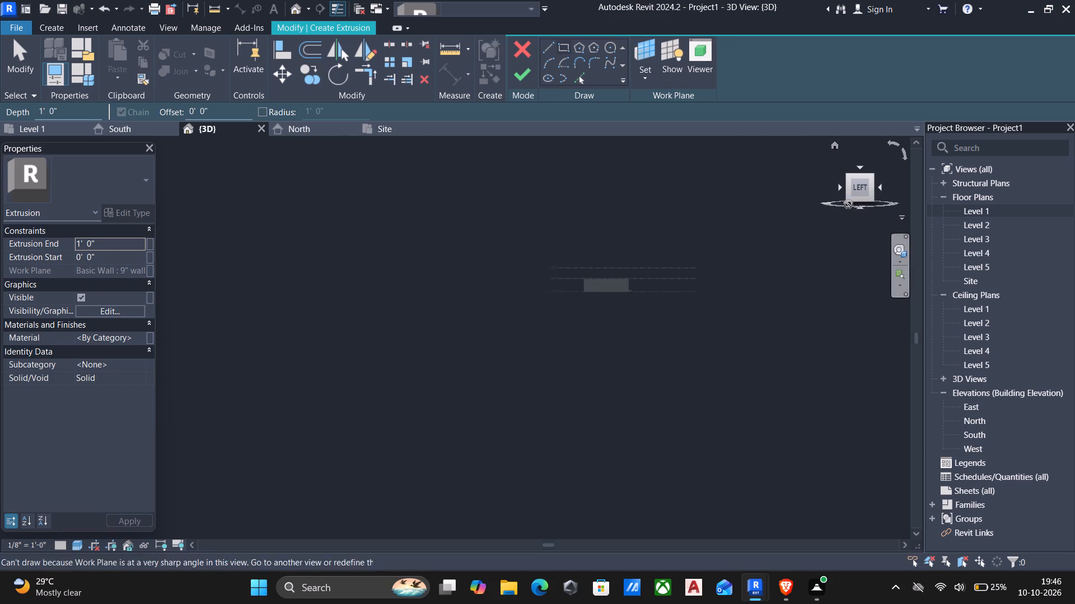
{"action": "middle_click_drag", "start_coordinate": [847, 205], "coordinate": [697, 266]}
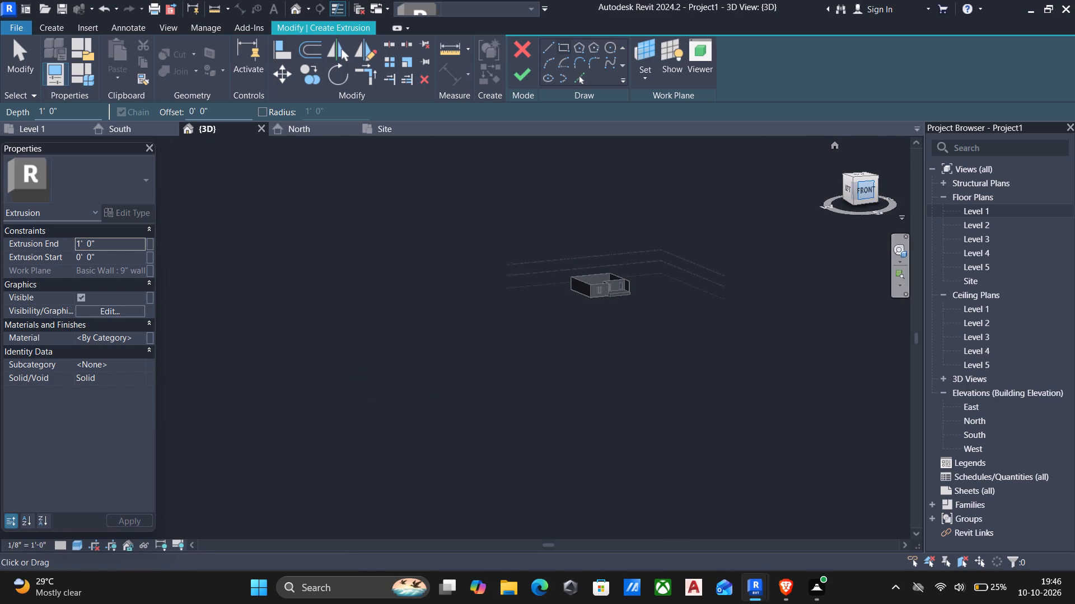
{"action": "left_click", "coordinate": [869, 191]}
{"action": "scroll", "coordinate": [565, 299], "scroll_direction": "up", "scroll_amount": 6}
{"action": "scroll", "coordinate": [482, 341], "scroll_direction": "up", "scroll_amount": 6}
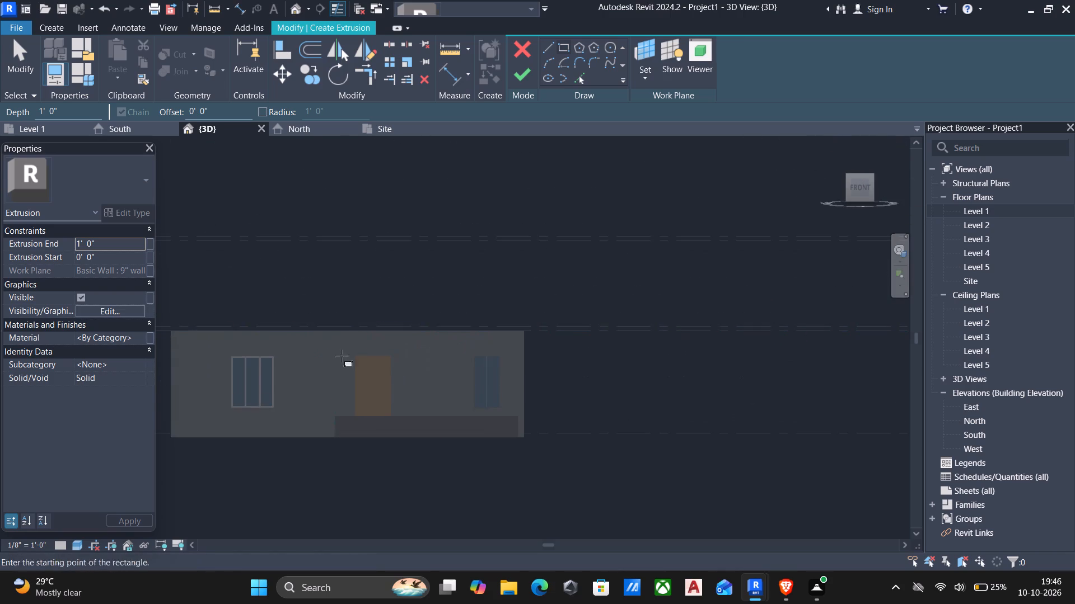
{"action": "middle_click_drag", "start_coordinate": [331, 366], "coordinate": [407, 345]}
{"action": "scroll", "coordinate": [402, 346], "scroll_direction": "up", "scroll_amount": 5}
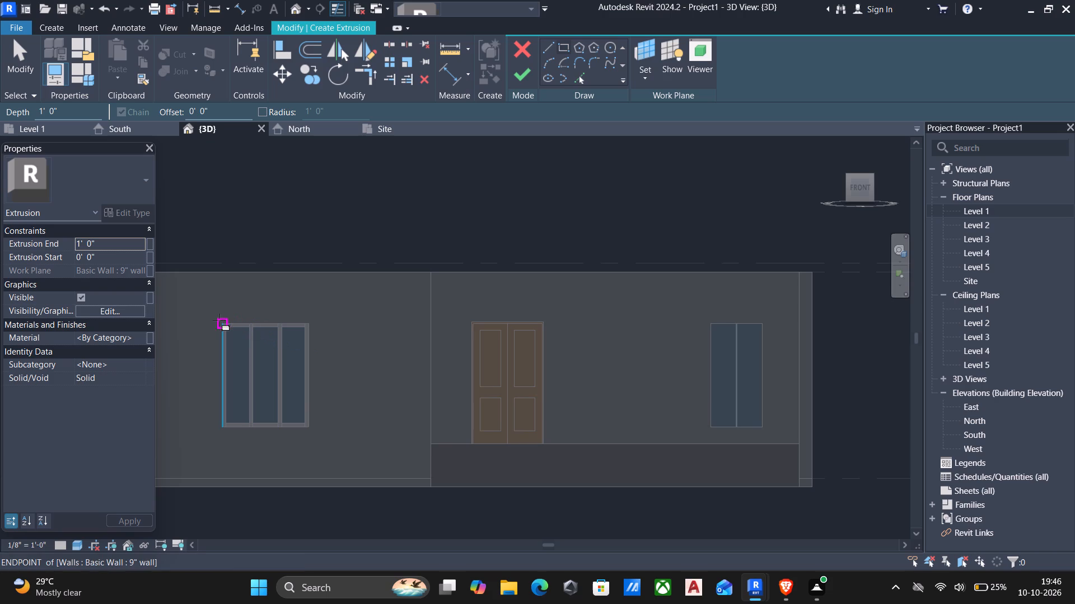
{"action": "left_click", "coordinate": [218, 320]}
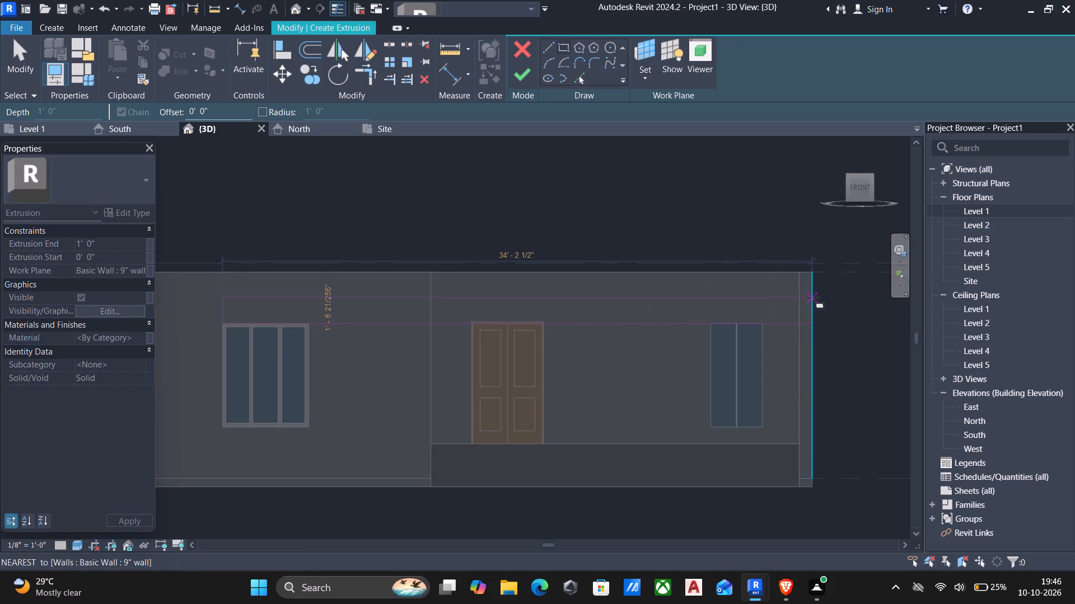
{"action": "left_click", "coordinate": [813, 298]}
{"action": "key", "text": "Escape"}
{"action": "key", "text": "Escape"}
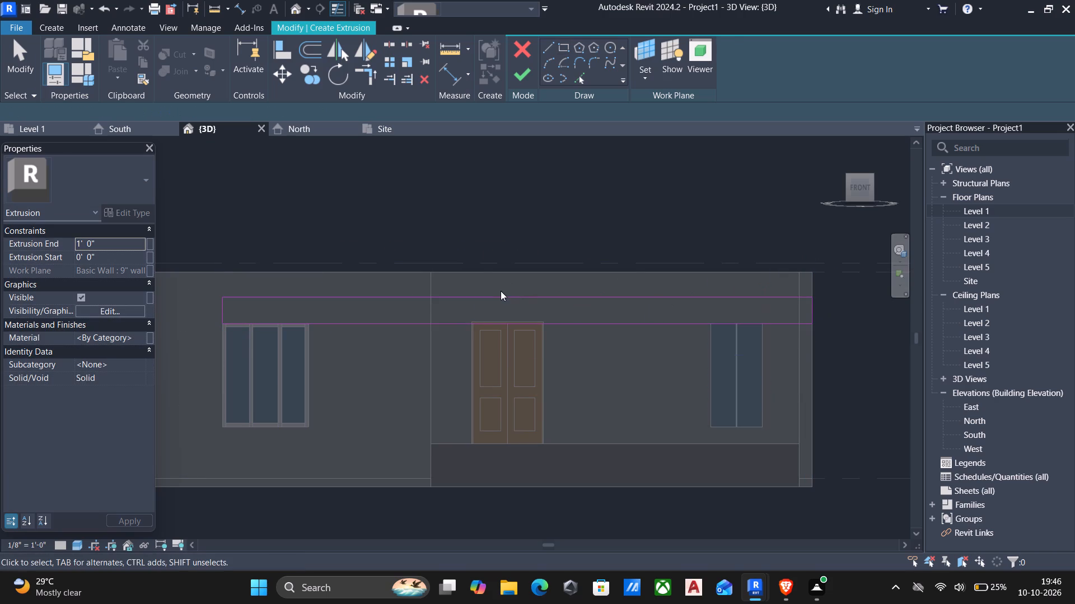
Set the rectangle's height to 6" by moving its upper line, keeping the lower line at the window top.
{"action": "left_click", "coordinate": [497, 295]}
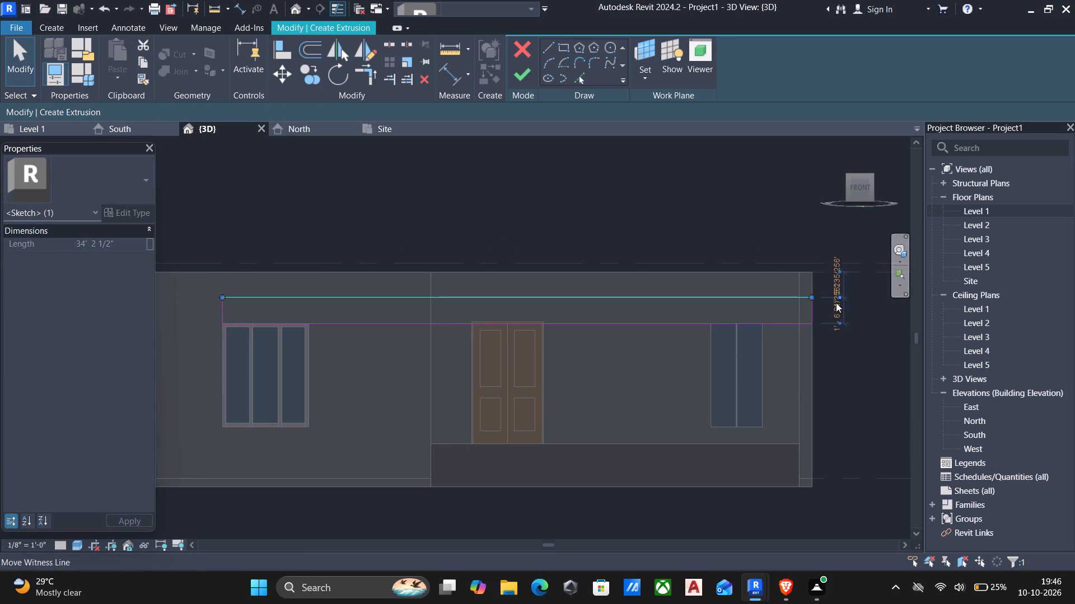
{"action": "left_click", "coordinate": [836, 303]}
{"action": "left_click", "coordinate": [835, 305]}
{"action": "key", "text": "1"}
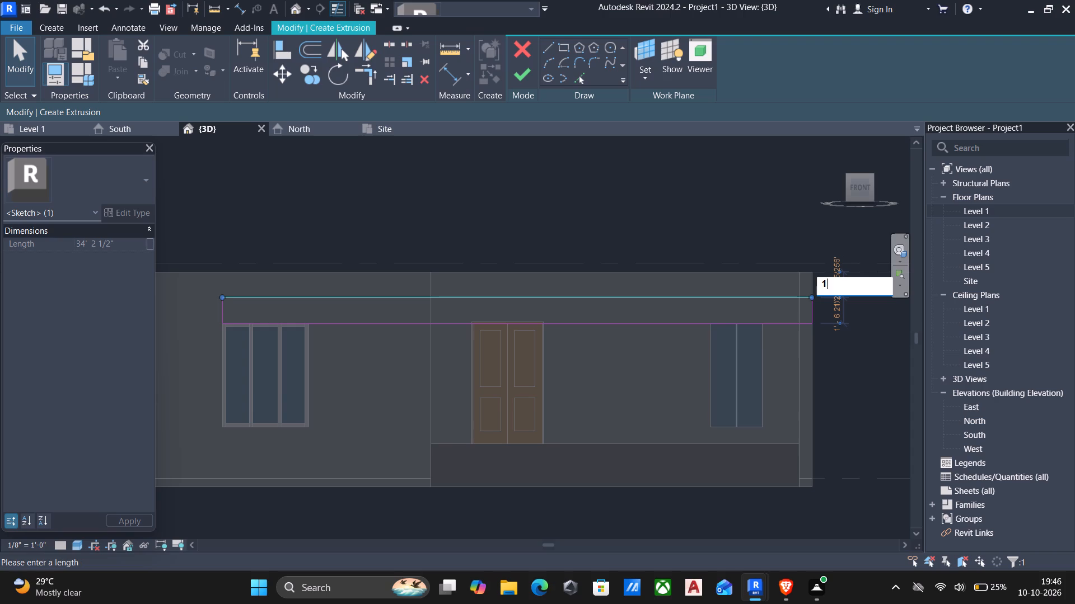
{"action": "key", "text": "BackSpace"}
{"action": "type", "text": "6\""}
{"action": "key", "text": "Return"}
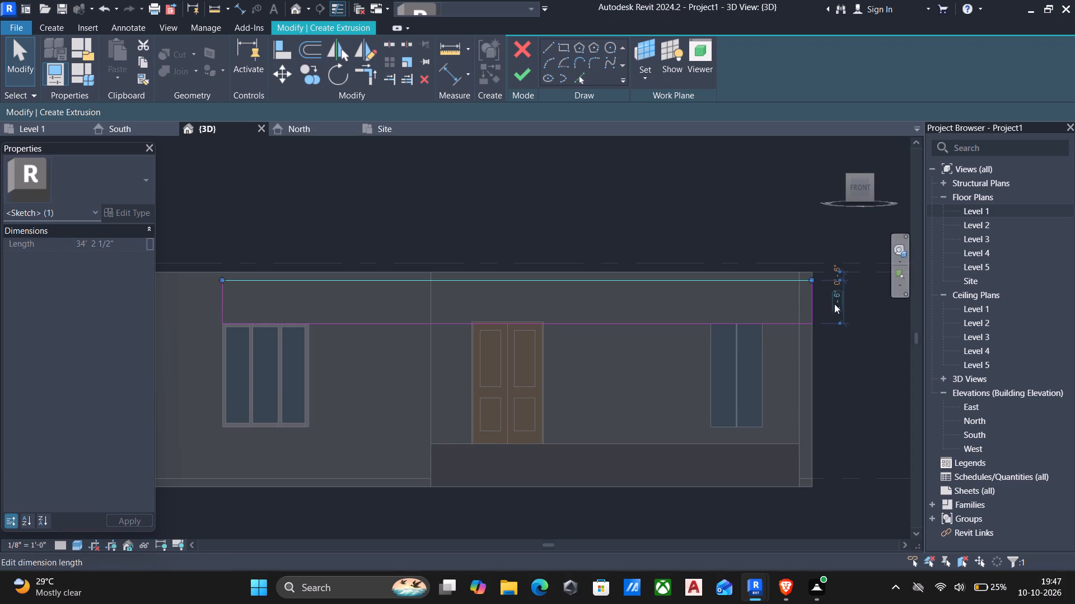
{"action": "left_click", "coordinate": [834, 304]}
{"action": "type", "text": "6\""}
{"action": "key", "text": "Return"}
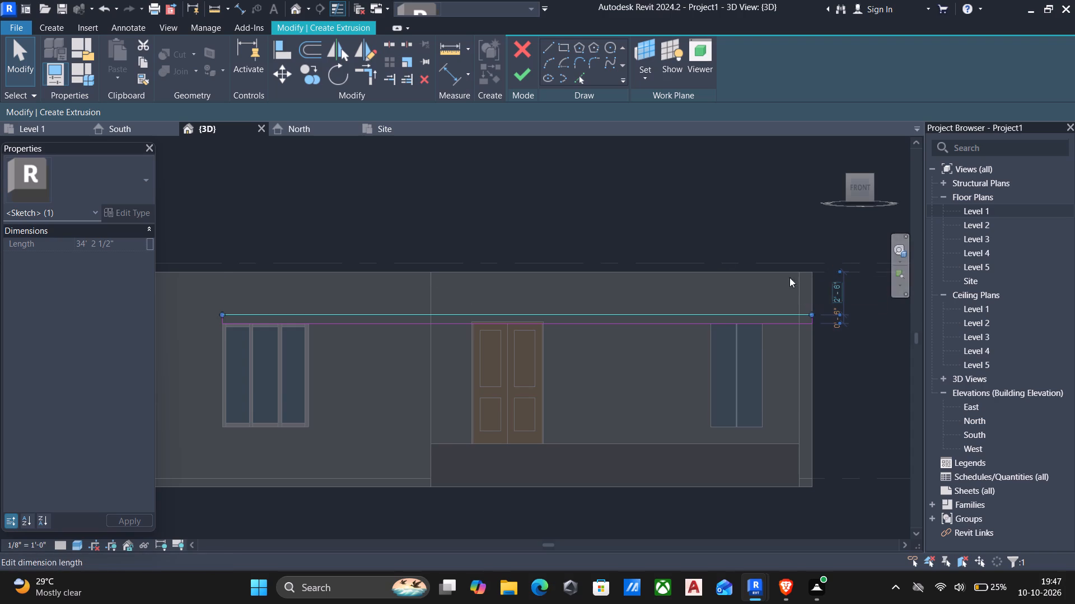
{"action": "key", "text": "Escape"}
Move the rectangle's short end line above the three-panel window outward until it is 3' 8" from the side wall, and finish the sketch.
{"action": "scroll", "coordinate": [765, 314], "scroll_direction": "up", "scroll_amount": 2}
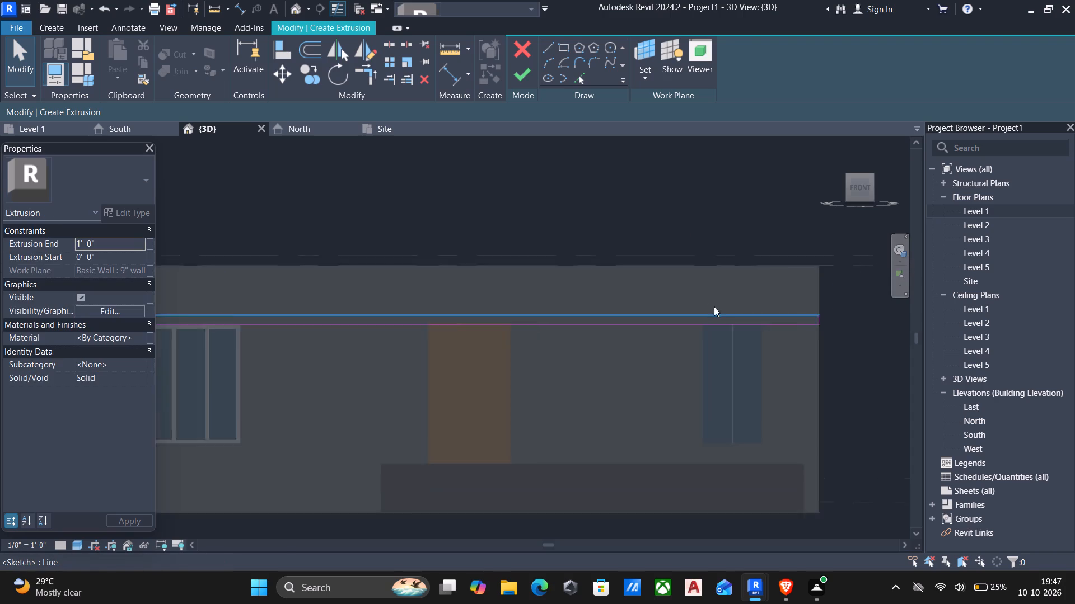
{"action": "scroll", "coordinate": [714, 306], "scroll_direction": "up", "scroll_amount": 1}
{"action": "scroll", "coordinate": [872, 324], "scroll_direction": "up", "scroll_amount": 9}
{"action": "scroll", "coordinate": [812, 317], "scroll_direction": "down", "scroll_amount": 7}
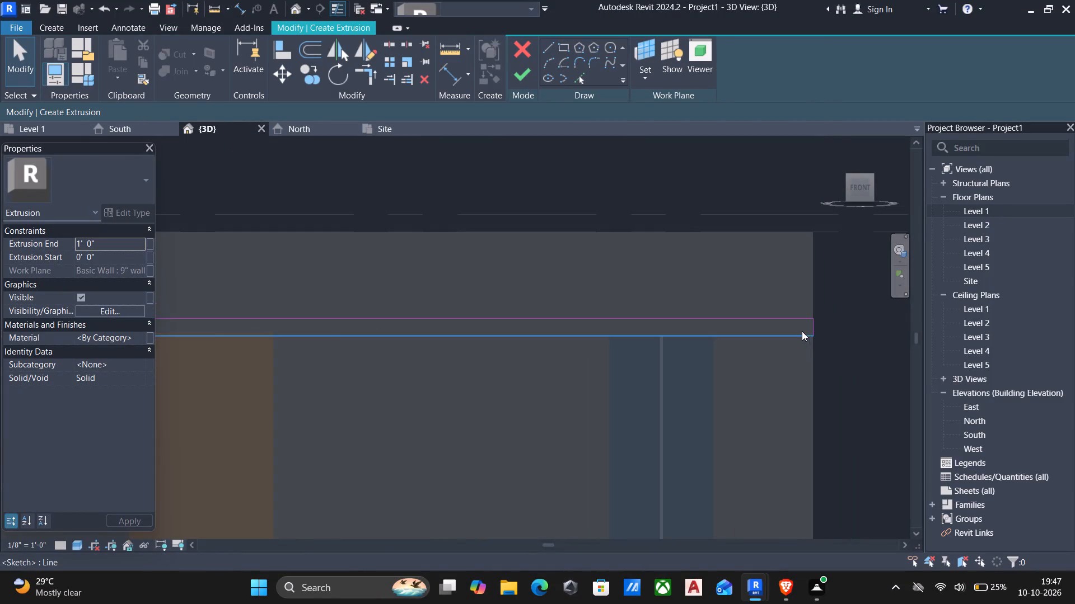
{"action": "scroll", "coordinate": [793, 335], "scroll_direction": "down", "scroll_amount": 9}
{"action": "middle_click_drag", "start_coordinate": [649, 363], "coordinate": [712, 369]}
{"action": "scroll", "coordinate": [490, 340], "scroll_direction": "up", "scroll_amount": 5}
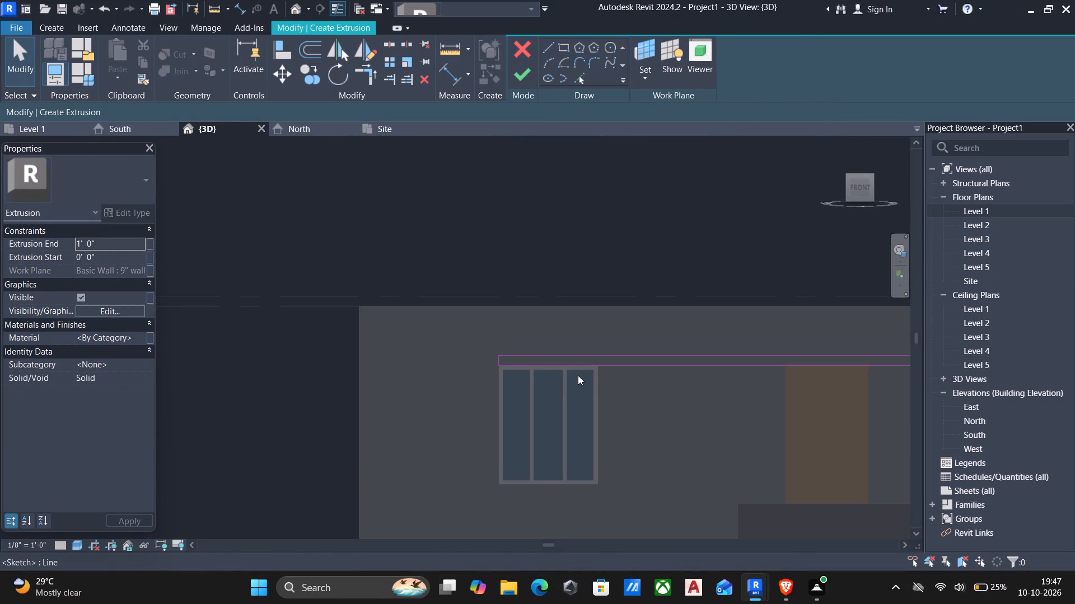
{"action": "scroll", "coordinate": [548, 360], "scroll_direction": "up", "scroll_amount": 6}
{"action": "left_click_drag", "start_coordinate": [406, 338], "coordinate": [469, 391]}
{"action": "scroll", "coordinate": [460, 383], "scroll_direction": "down", "scroll_amount": 5}
{"action": "key", "text": "Left"}
{"action": "key", "text": "Left"}
{"action": "key", "text": "Left"}
{"action": "key", "text": "Left"}
{"action": "key", "text": "Left"}
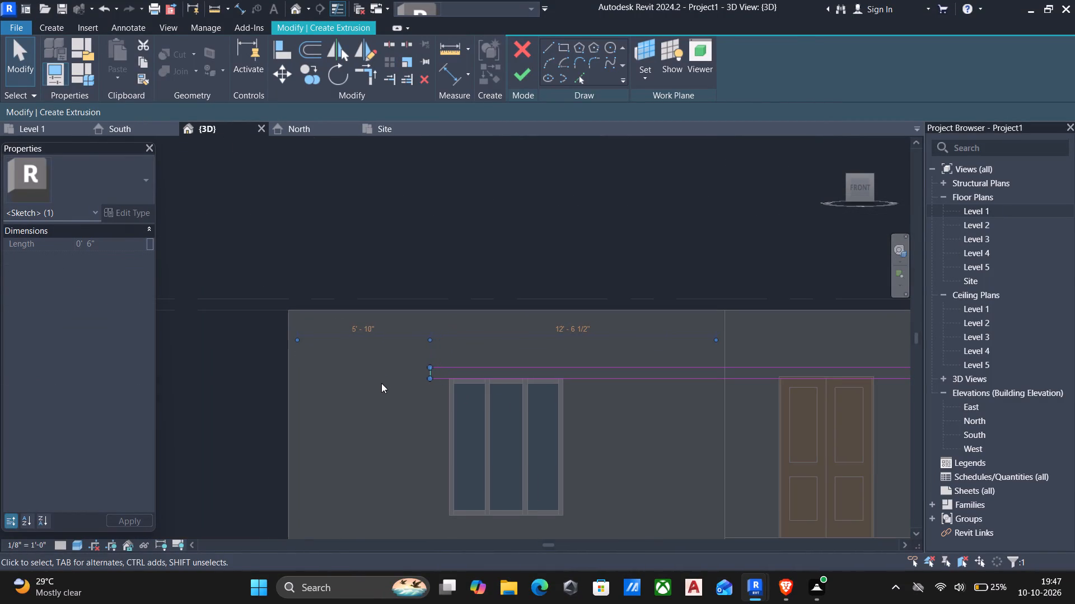
{"action": "key", "text": "Left"}
{"action": "key", "text": "Left"}
{"action": "key", "text": "Left"}
{"action": "key", "text": "Left"}
{"action": "key", "text": "Left"}
{"action": "key", "text": "Left"}
{"action": "key", "text": "Left"}
{"action": "key", "text": "Left"}
{"action": "key", "text": "Left"}
{"action": "key", "text": "Left"}
{"action": "key", "text": "Left"}
{"action": "key", "text": "Left"}
{"action": "key", "text": "Left"}
{"action": "key", "text": "Left"}
{"action": "key", "text": "Left"}
{"action": "key", "text": "Left"}
{"action": "key", "text": "Left"}
{"action": "key", "text": "Left"}
{"action": "key", "text": "Left"}
{"action": "key", "text": "Left"}
{"action": "key", "text": "Left"}
{"action": "key", "text": "Left"}
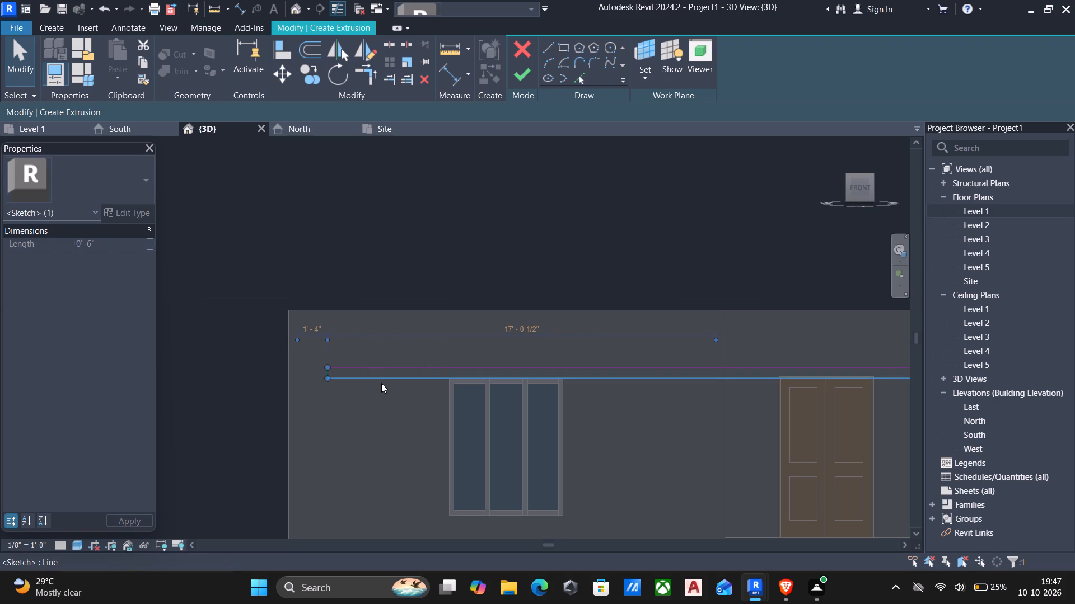
{"action": "key", "text": "Right"}
{"action": "key", "text": "Right"}
{"action": "key", "text": "Right"}
{"action": "key", "text": "Right"}
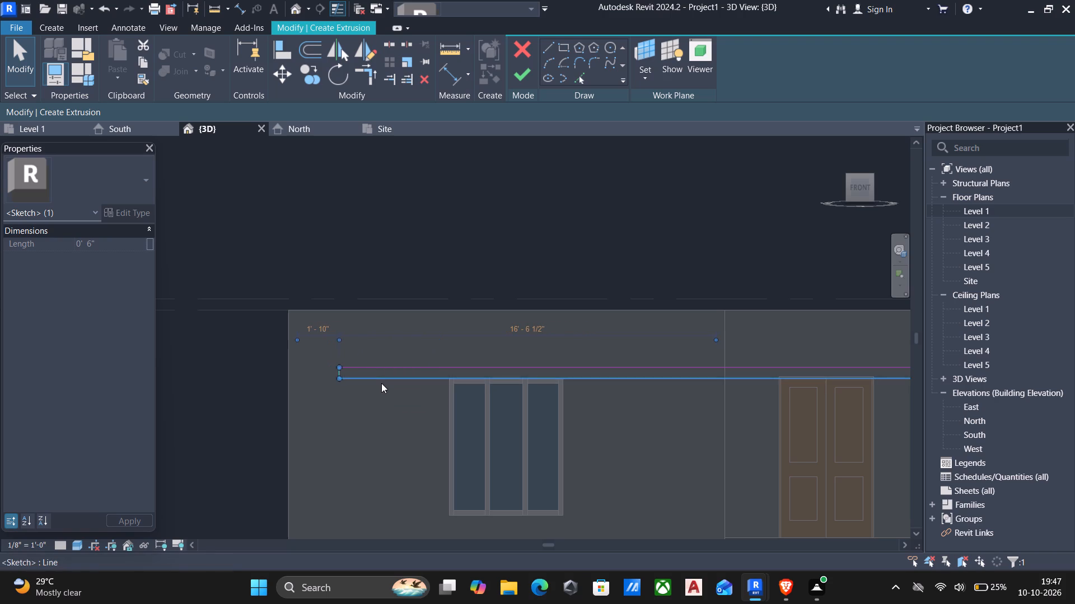
{"action": "key", "text": "Right"}
{"action": "key", "text": "Right"}
{"action": "key", "text": "Right"}
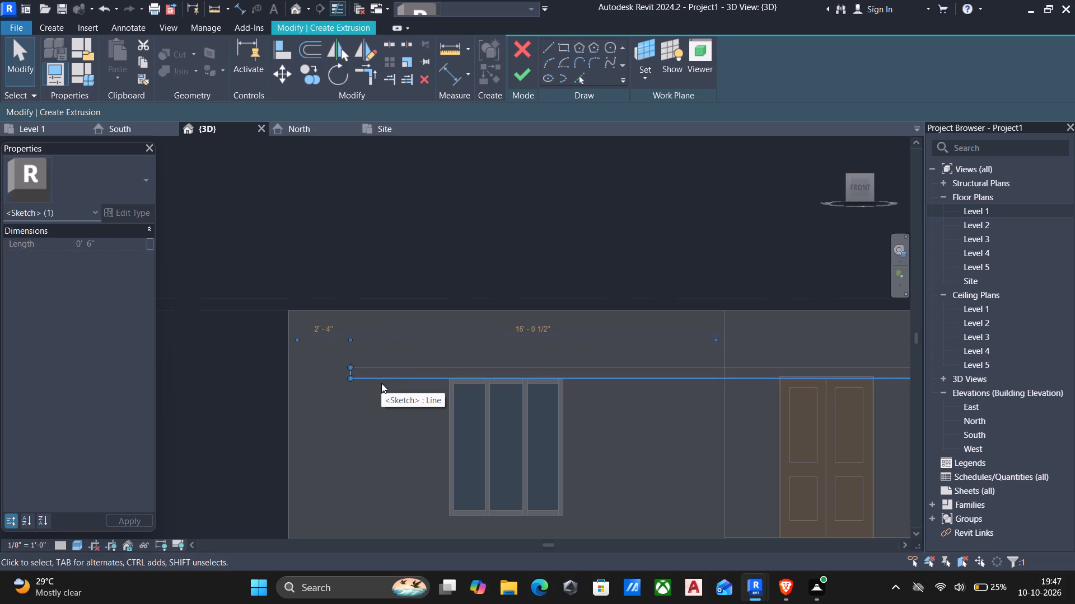
{"action": "key", "text": "Right"}
{"action": "key", "text": "Right"}
{"action": "key", "text": "Right"}
{"action": "key", "text": "Right"}
{"action": "key", "text": "Right"}
{"action": "key", "text": "Right"}
{"action": "key", "text": "Right"}
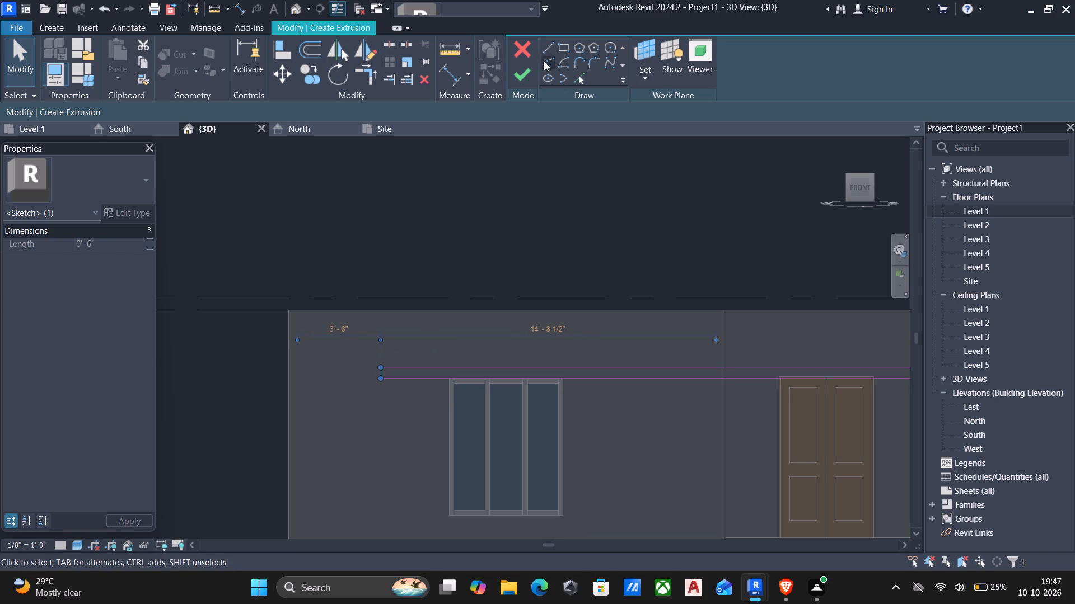
{"action": "left_click", "coordinate": [519, 70]}
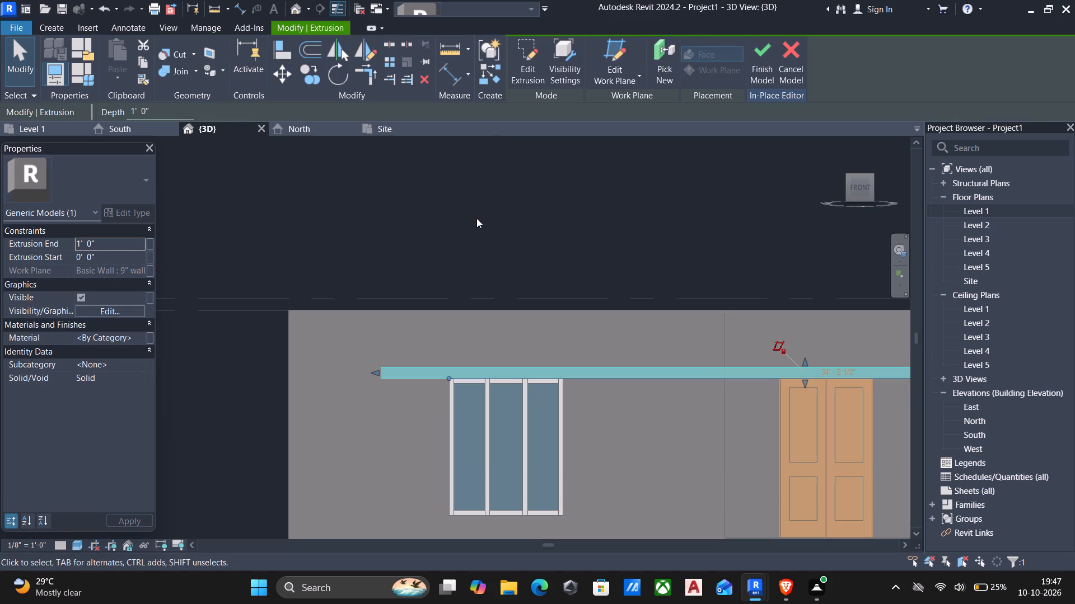
Set the canopy slab's extrusion end to 2' 0" from the front wall face and finish the in-place model.
{"action": "left_click", "coordinate": [110, 236]}
{"action": "left_click", "coordinate": [106, 233]}
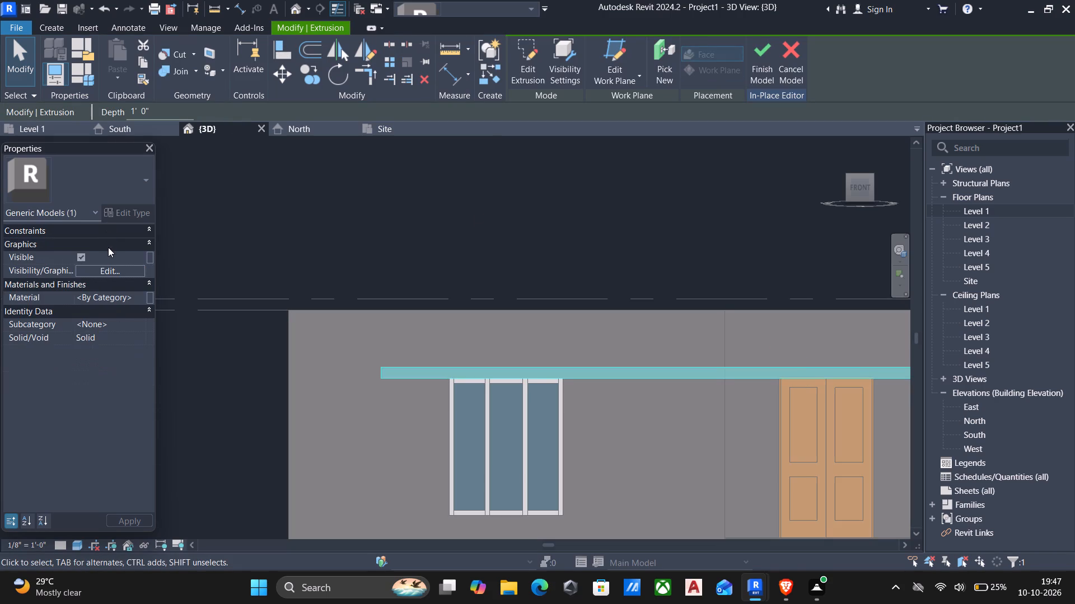
{"action": "left_click", "coordinate": [111, 245]}
{"action": "key", "text": "2"}
{"action": "key", "text": "apostrophe"}
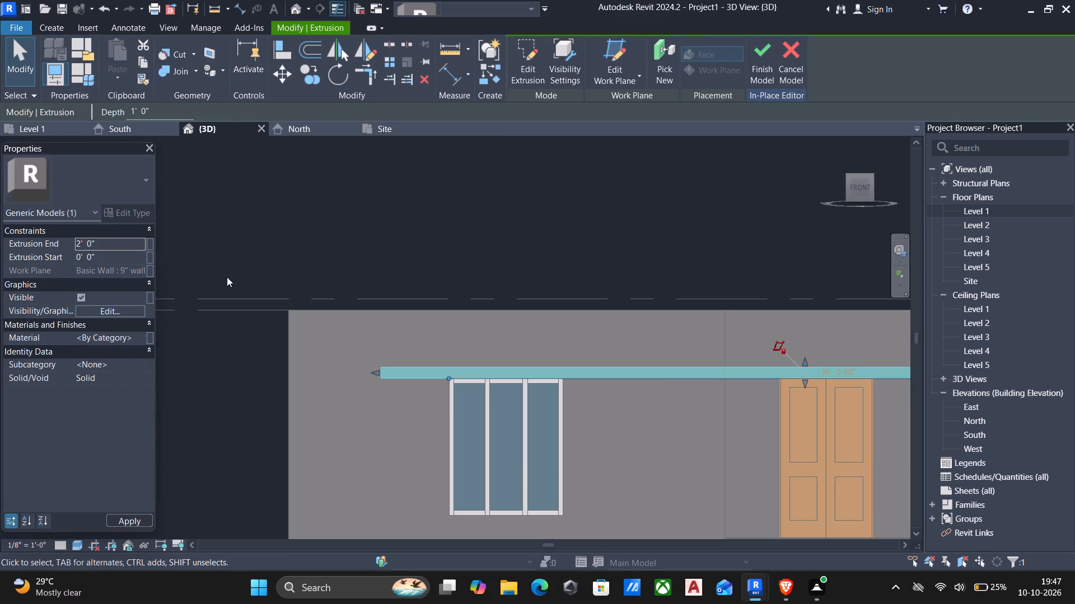
{"action": "key", "text": "Return"}
{"action": "left_click", "coordinate": [523, 53]}
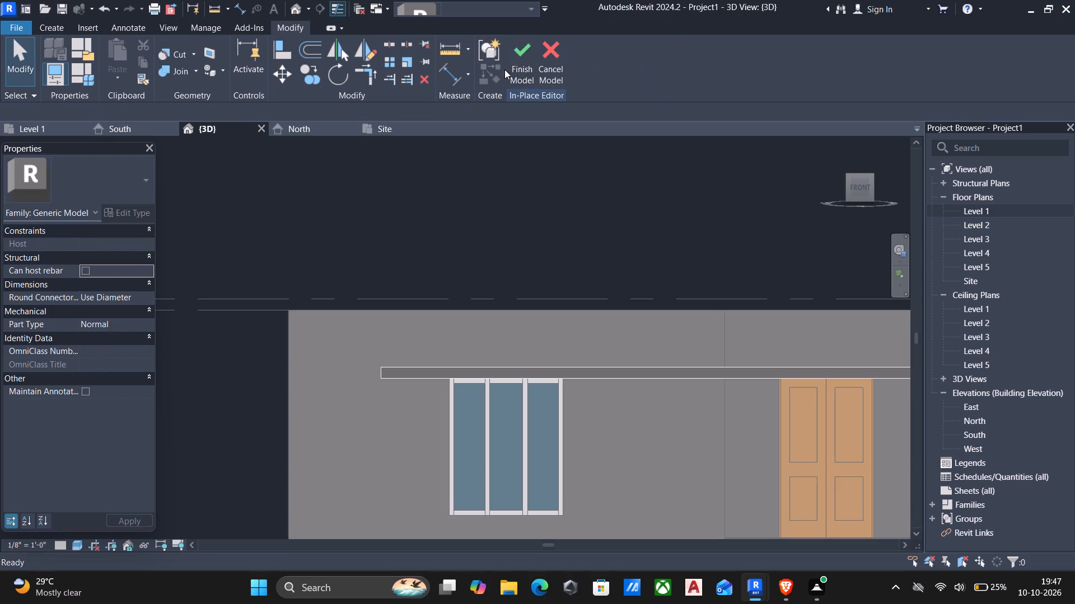
{"action": "left_click", "coordinate": [519, 53]}
Reopen the canopy slab above the entrance for in-place editing, ready to add another extrusion to it.
{"action": "scroll", "coordinate": [476, 223], "scroll_direction": "down", "scroll_amount": 6}
{"action": "middle_click_drag", "start_coordinate": [468, 233], "coordinate": [489, 310]}
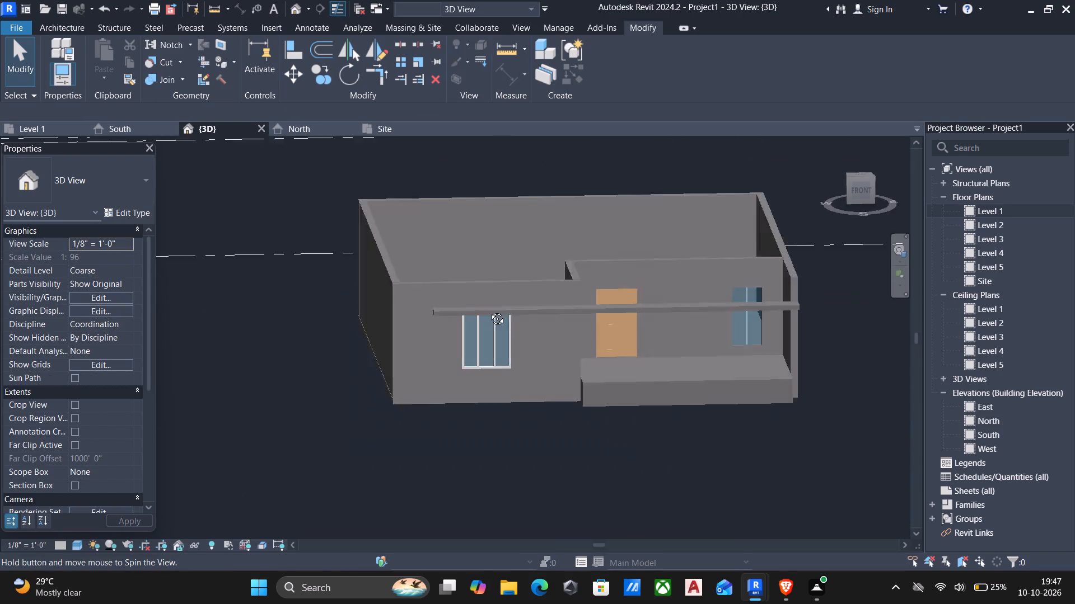
{"action": "middle_click_drag", "start_coordinate": [489, 310], "coordinate": [572, 427]}
{"action": "scroll", "coordinate": [584, 444], "scroll_direction": "up", "scroll_amount": 6}
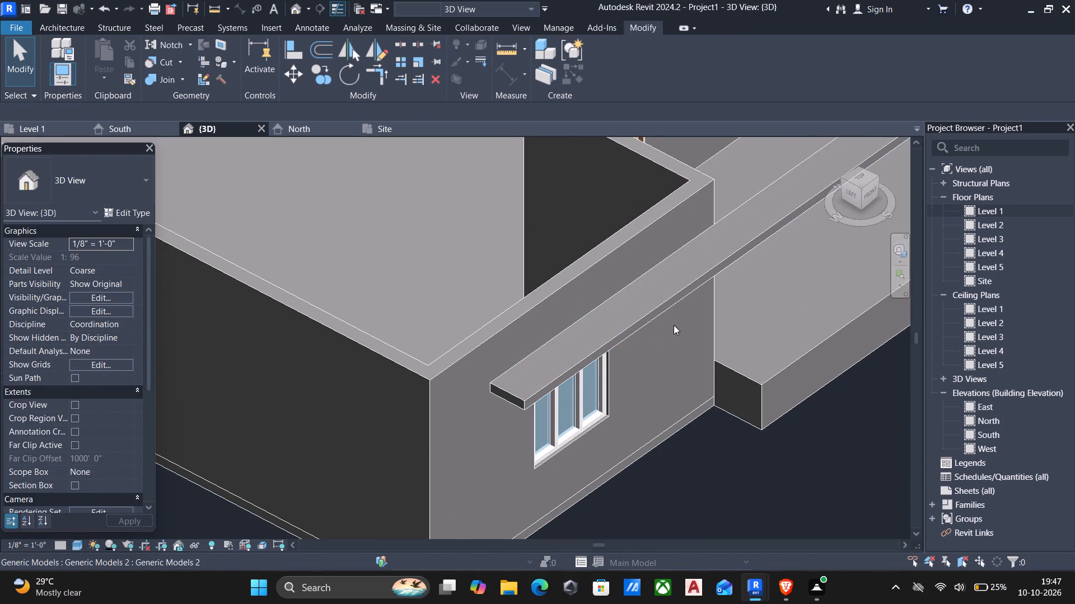
{"action": "middle_click_drag", "start_coordinate": [678, 325], "coordinate": [518, 350], "text": "shift"}
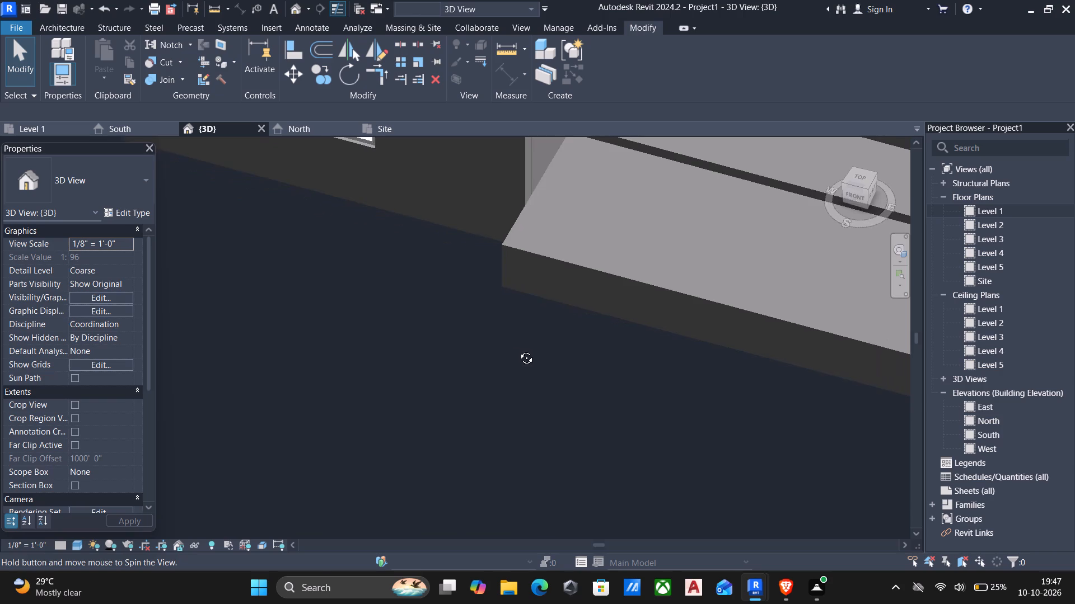
{"action": "middle_click_drag", "start_coordinate": [518, 350], "coordinate": [647, 419], "text": "shift"}
{"action": "scroll", "coordinate": [647, 419], "scroll_direction": "down", "scroll_amount": 6, "text": "shift"}
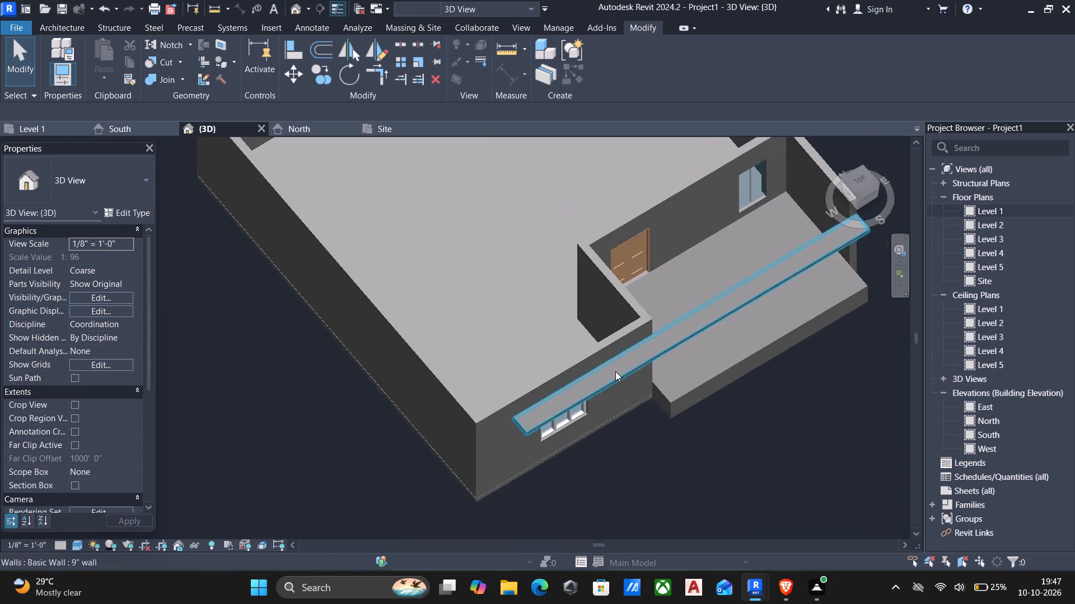
{"action": "middle_click_drag", "start_coordinate": [598, 335], "coordinate": [816, 200]}
{"action": "scroll", "coordinate": [816, 200], "scroll_direction": "up", "scroll_amount": 4, "text": "shift"}
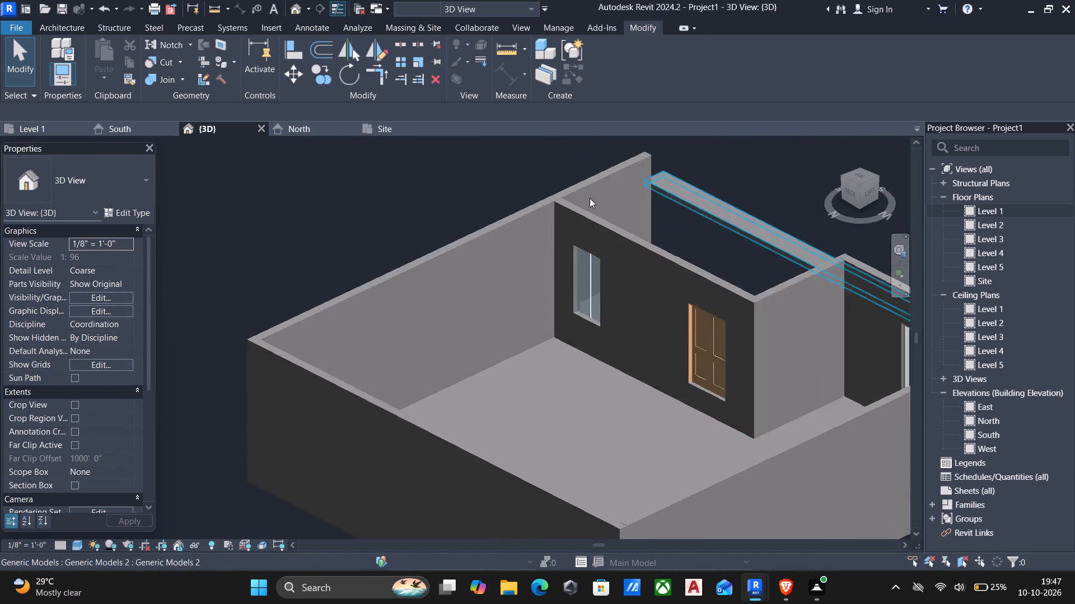
{"action": "scroll", "coordinate": [590, 198], "scroll_direction": "up", "scroll_amount": 2, "text": "shift"}
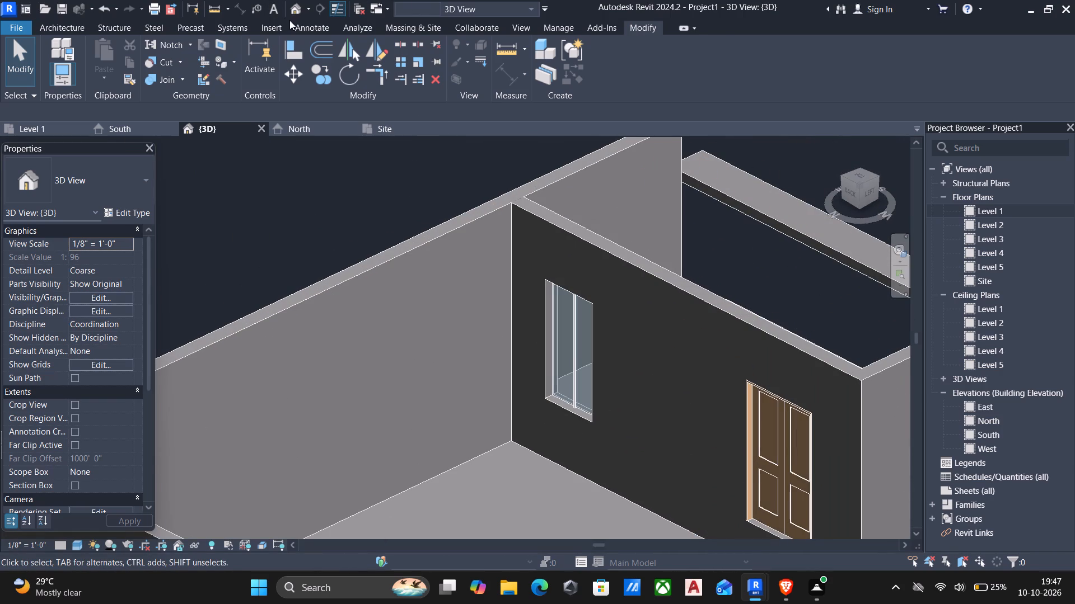
{"action": "left_click", "coordinate": [725, 192]}
{"action": "left_click", "coordinate": [613, 49]}
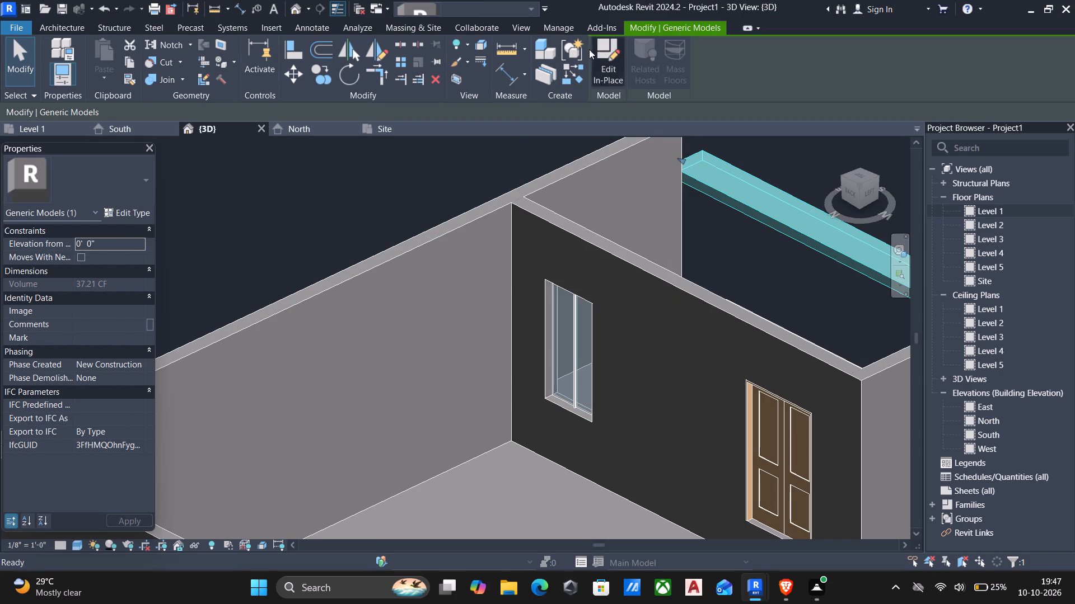
{"action": "left_click", "coordinate": [43, 23]}
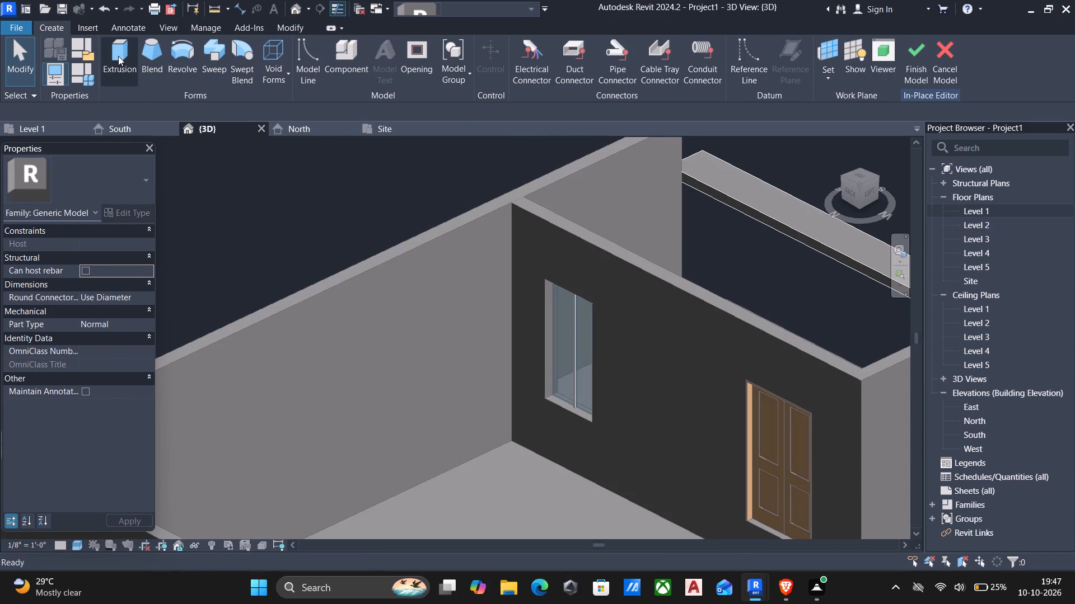
Extrude a rectangle about 2' 6" long and 6" high, 1' 0" deep, from the canopy slab's back face beside the outer side wall.
{"action": "left_click", "coordinate": [118, 56]}
{"action": "left_click", "coordinate": [637, 73]}
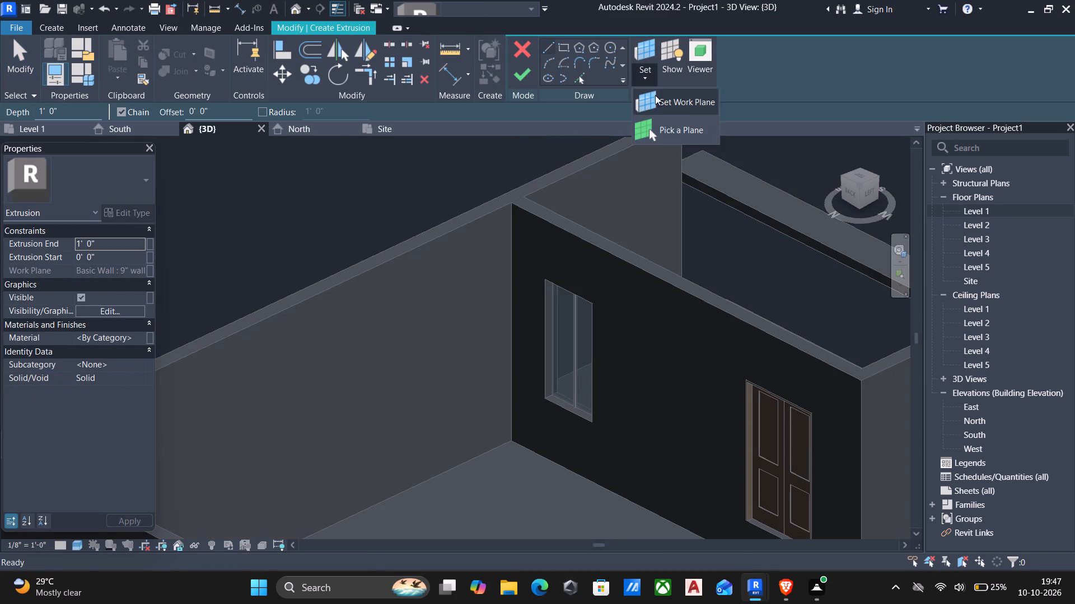
{"action": "left_click", "coordinate": [664, 126]}
{"action": "left_click", "coordinate": [718, 199]}
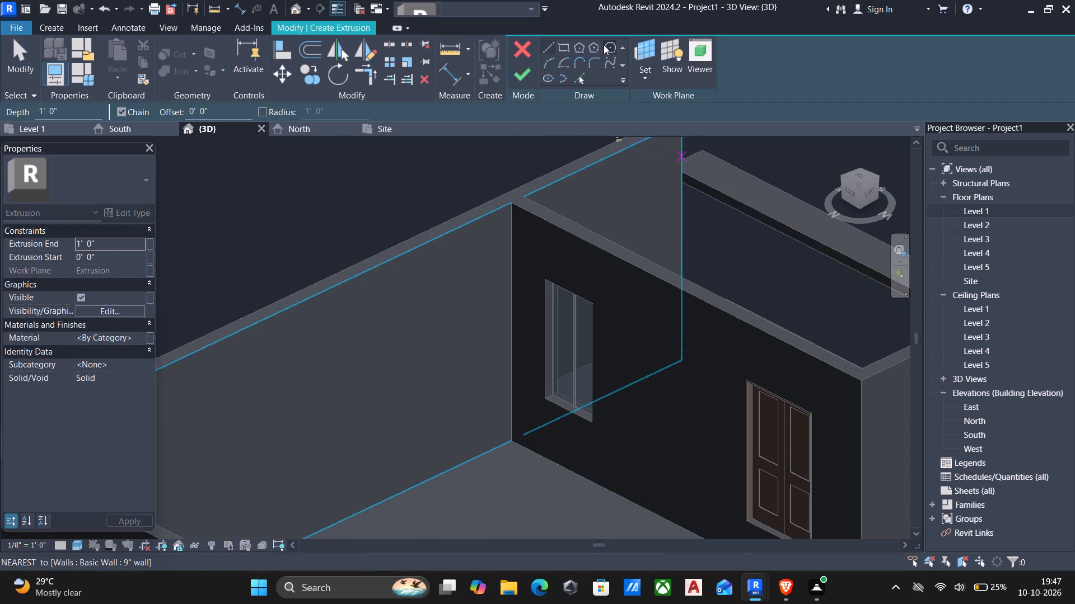
{"action": "left_click", "coordinate": [565, 46]}
{"action": "scroll", "coordinate": [674, 172], "scroll_direction": "up", "scroll_amount": 8}
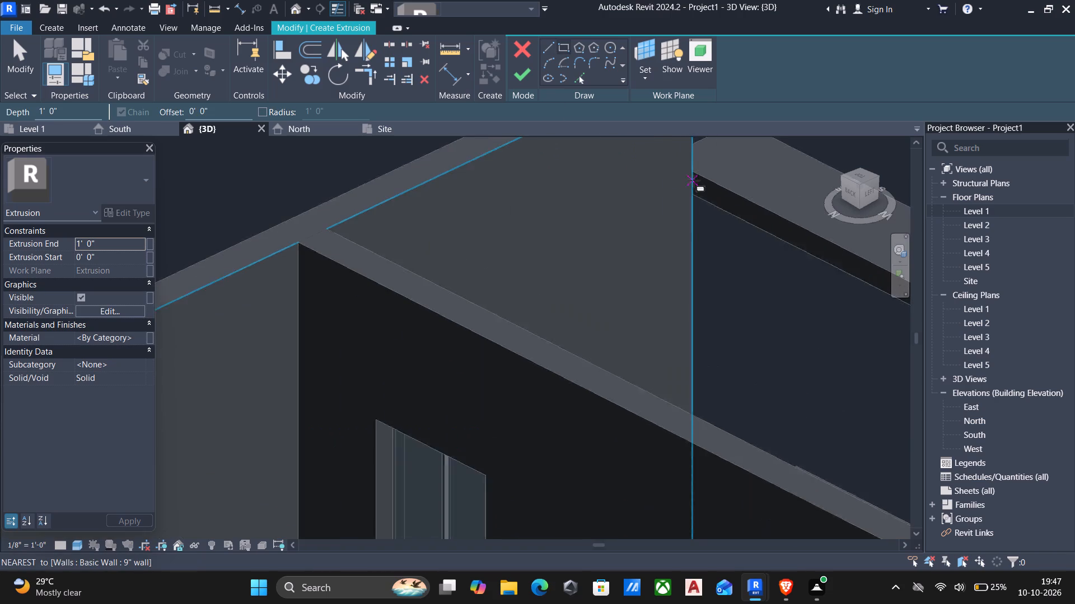
{"action": "scroll", "coordinate": [694, 181], "scroll_direction": "up", "scroll_amount": 3}
{"action": "left_click", "coordinate": [695, 166]}
{"action": "scroll", "coordinate": [712, 247], "scroll_direction": "down", "scroll_amount": 3}
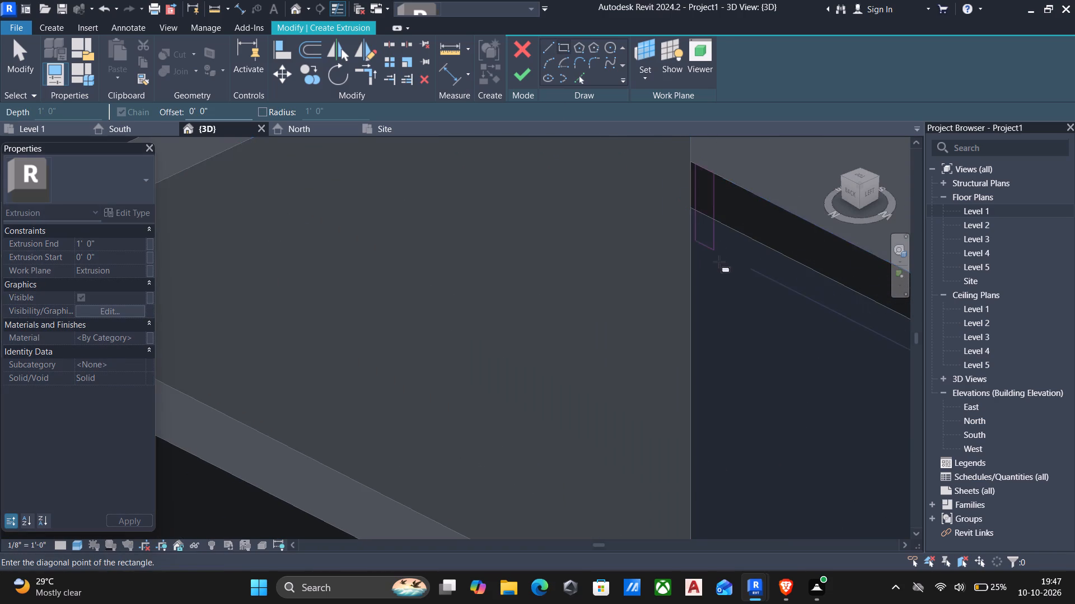
{"action": "scroll", "coordinate": [719, 262], "scroll_direction": "down", "scroll_amount": 2}
{"action": "scroll", "coordinate": [768, 262], "scroll_direction": "up", "scroll_amount": 4}
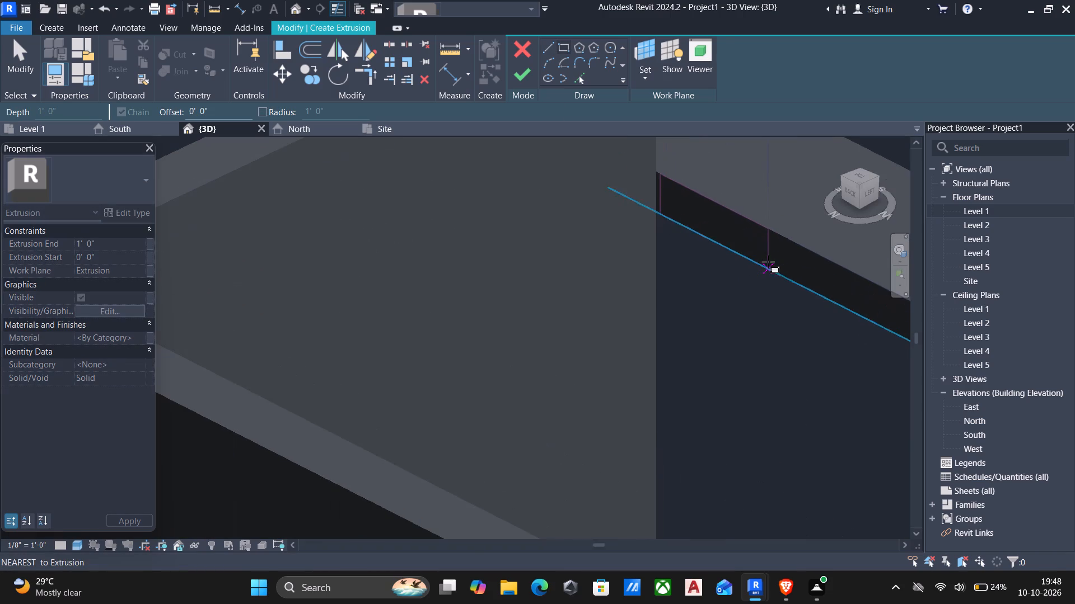
{"action": "left_click", "coordinate": [822, 292]}
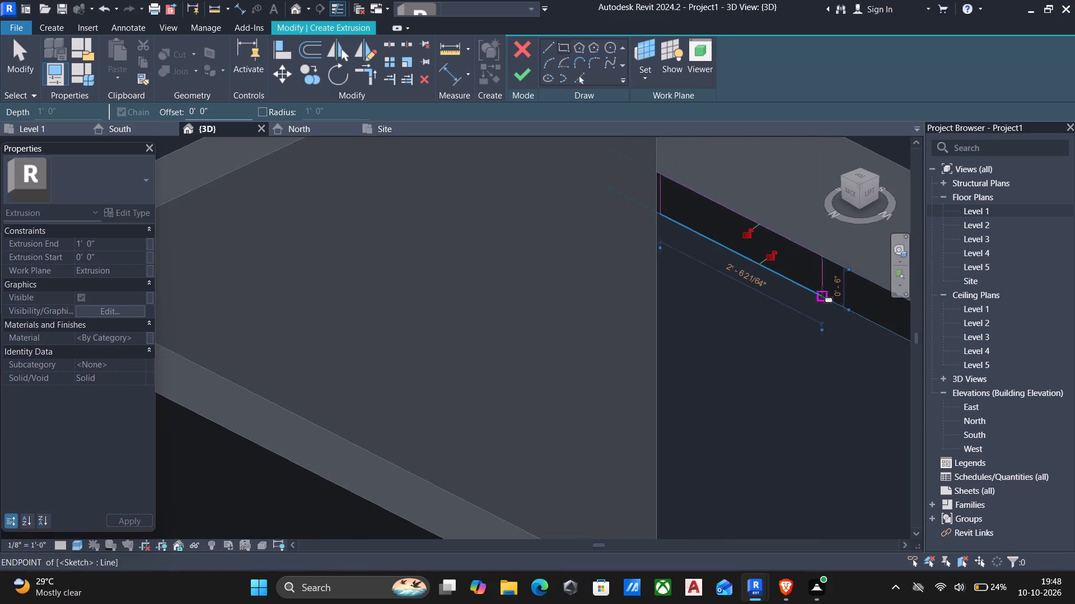
{"action": "key", "text": "Escape"}
{"action": "left_click", "coordinate": [522, 80]}
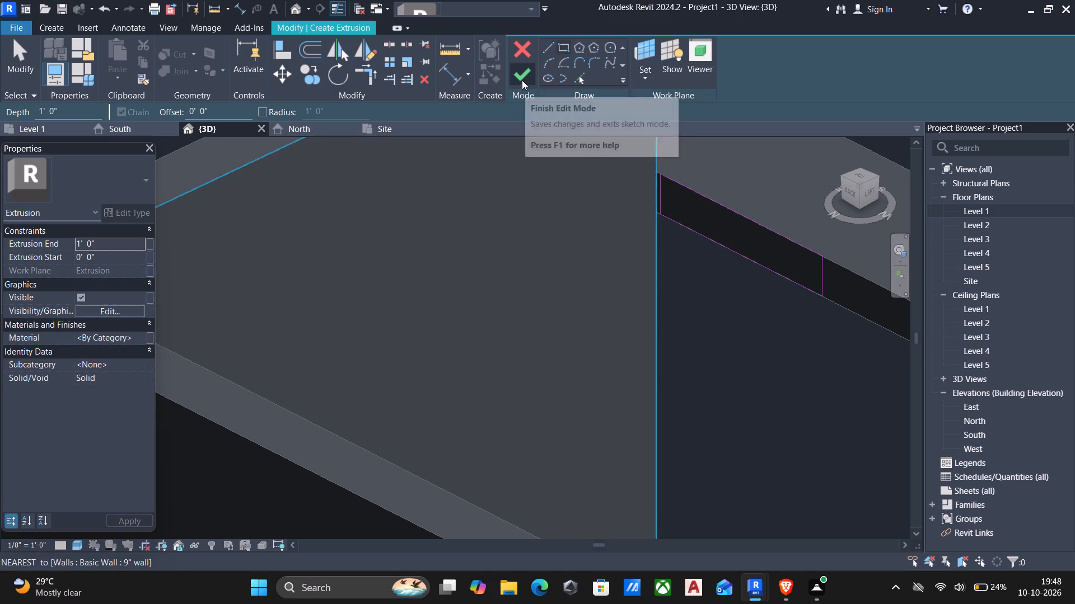
Align the new extrusion's near end face with the inner face of the outer side wall.
{"action": "scroll", "coordinate": [607, 174], "scroll_direction": "down", "scroll_amount": 4}
{"action": "middle_click_drag", "start_coordinate": [604, 180], "coordinate": [721, 199], "text": "shift"}
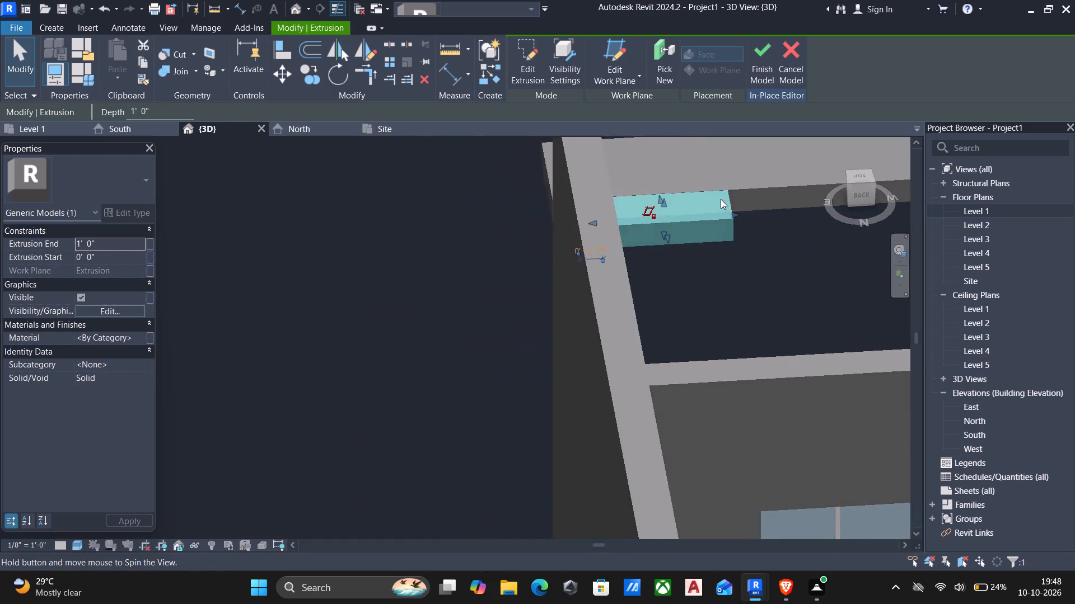
{"action": "scroll", "coordinate": [721, 199], "scroll_direction": "up", "scroll_amount": 5}
{"action": "scroll", "coordinate": [717, 201], "scroll_direction": "down", "scroll_amount": 5}
{"action": "middle_click_drag", "start_coordinate": [715, 202], "coordinate": [683, 211], "text": "shift"}
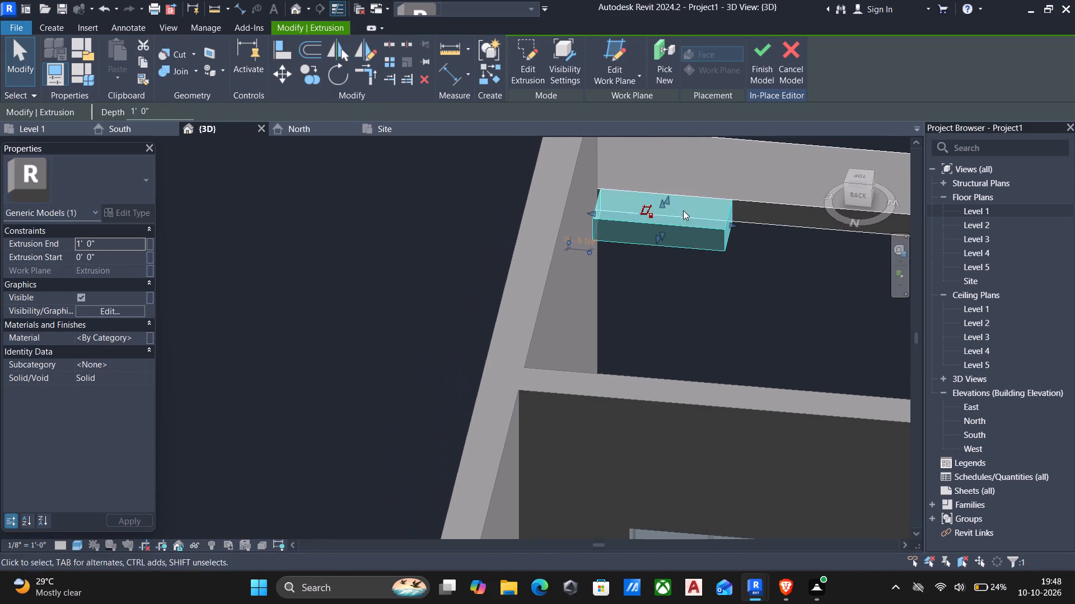
{"action": "key", "text": "Escape"}
{"action": "type", "text": "al"}
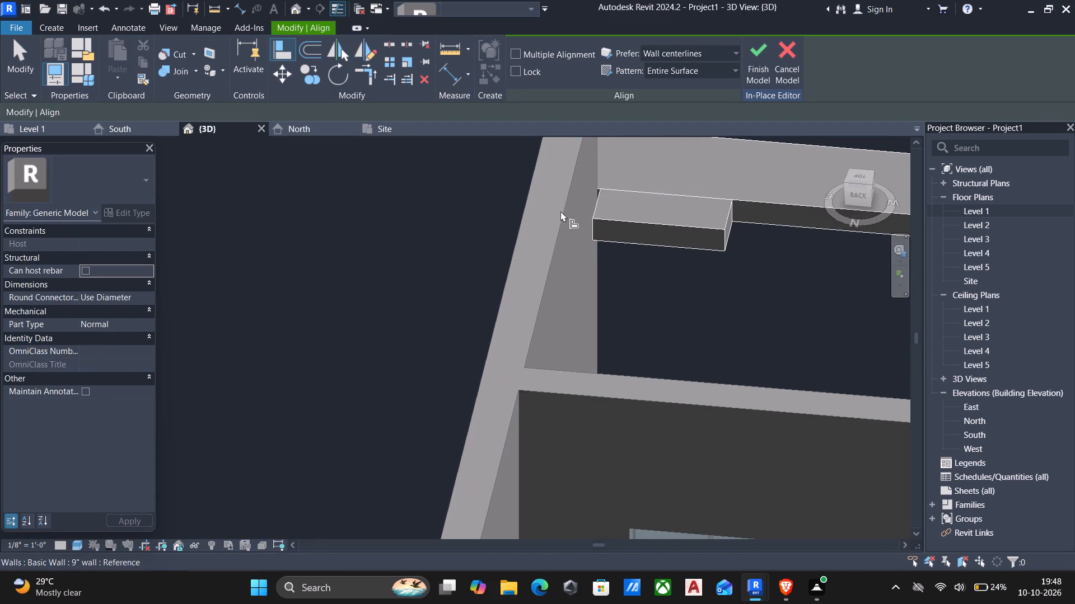
{"action": "left_click", "coordinate": [565, 211]}
{"action": "scroll", "coordinate": [565, 216], "scroll_direction": "down", "scroll_amount": 3}
{"action": "middle_click_drag", "start_coordinate": [567, 223], "coordinate": [596, 219], "text": "shift"}
{"action": "scroll", "coordinate": [596, 219], "scroll_direction": "up", "scroll_amount": 6}
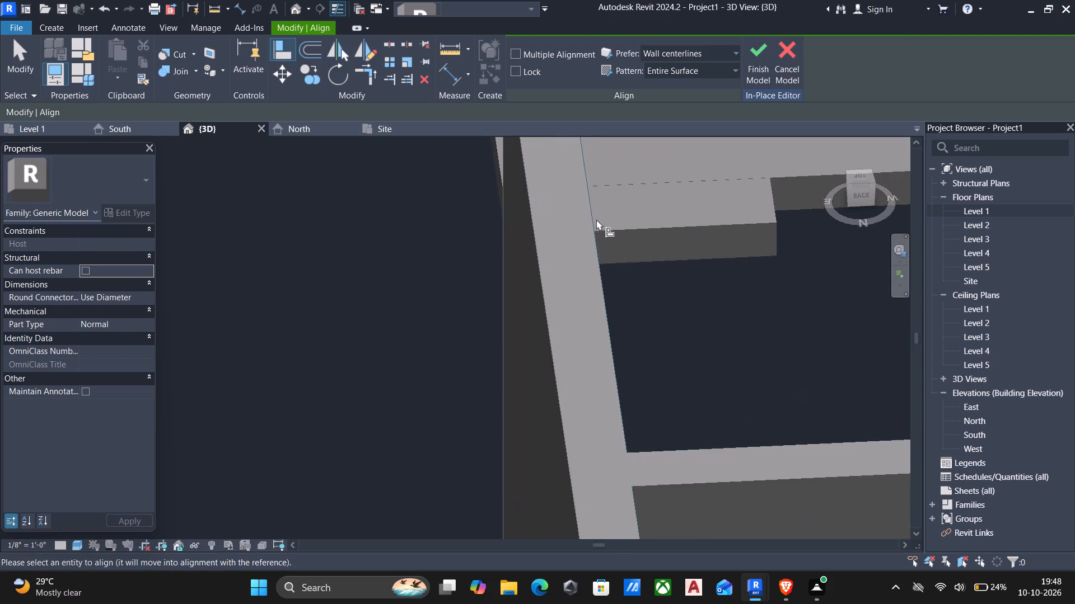
{"action": "scroll", "coordinate": [594, 223], "scroll_direction": "down", "scroll_amount": 1}
{"action": "middle_click_drag", "start_coordinate": [590, 229], "coordinate": [572, 233], "text": "shift"}
{"action": "left_click", "coordinate": [569, 226]}
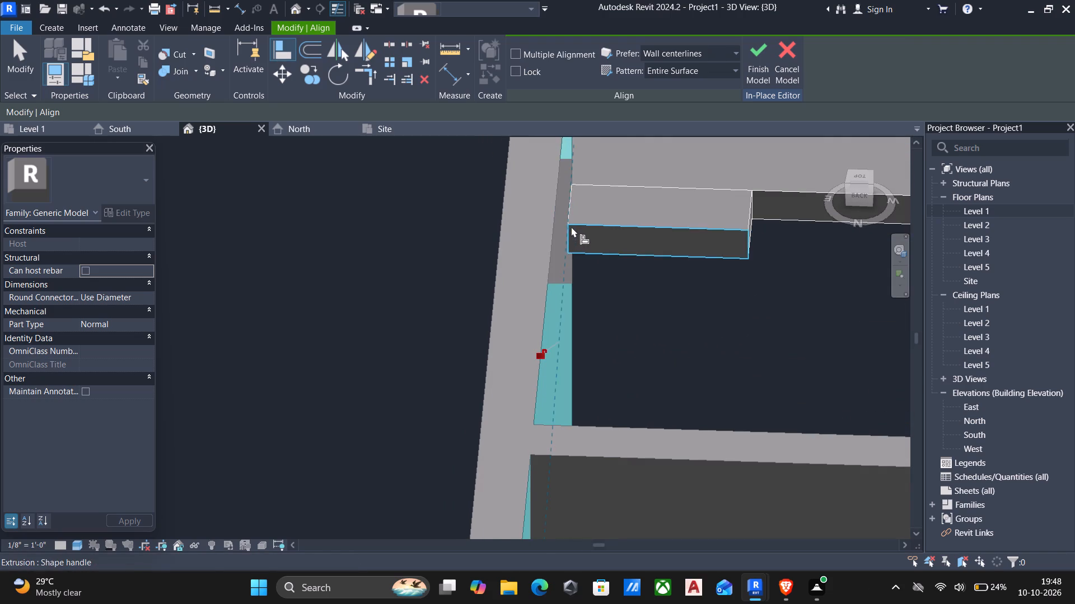
Align the extrusion's other end with the opposite side wall of the entrance recess, spanning the recess's full width.
{"action": "scroll", "coordinate": [573, 230], "scroll_direction": "down", "scroll_amount": 5}
{"action": "scroll", "coordinate": [657, 259], "scroll_direction": "down", "scroll_amount": 1}
{"action": "middle_click_drag", "start_coordinate": [657, 259], "coordinate": [299, 253]}
{"action": "scroll", "coordinate": [495, 259], "scroll_direction": "down", "scroll_amount": 4}
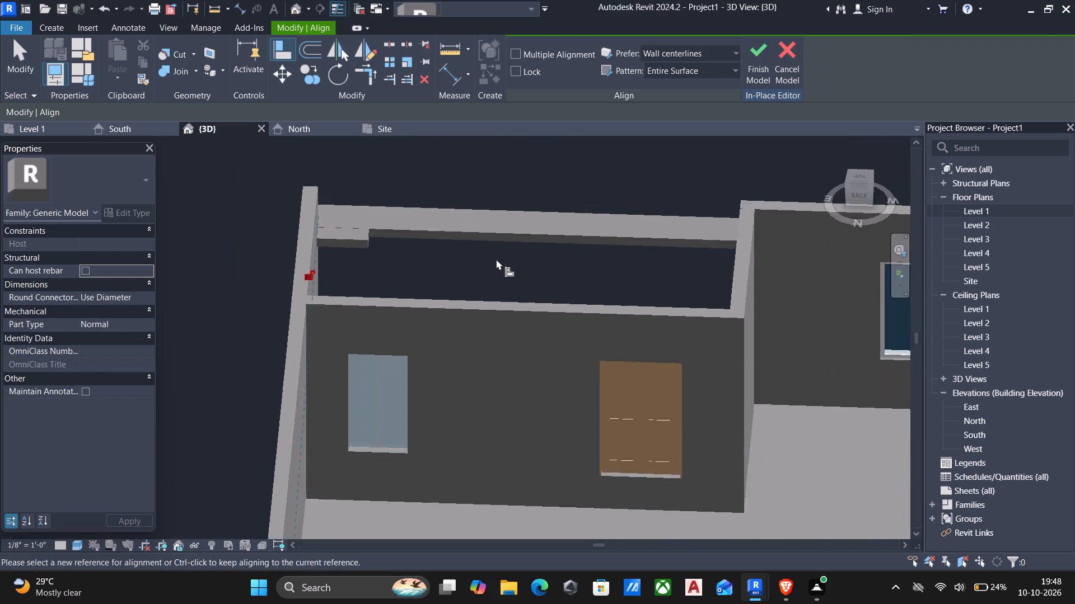
{"action": "middle_click_drag", "start_coordinate": [497, 258], "coordinate": [549, 256]}
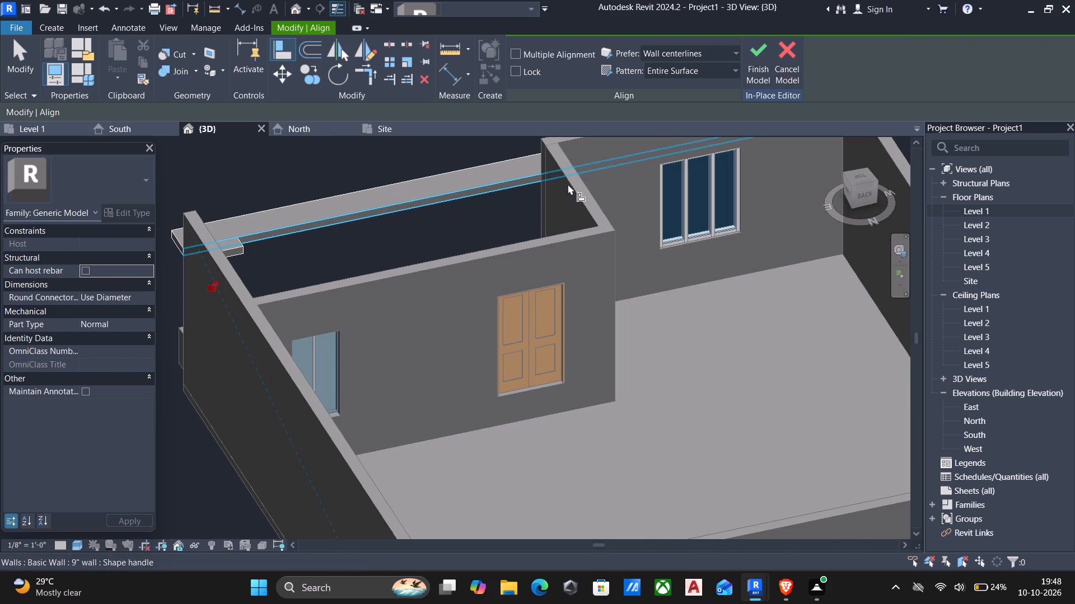
{"action": "left_click", "coordinate": [564, 179]}
{"action": "scroll", "coordinate": [403, 186], "scroll_direction": "down", "scroll_amount": 1}
{"action": "middle_click_drag", "start_coordinate": [400, 189], "coordinate": [348, 213]}
{"action": "scroll", "coordinate": [353, 218], "scroll_direction": "up", "scroll_amount": 5}
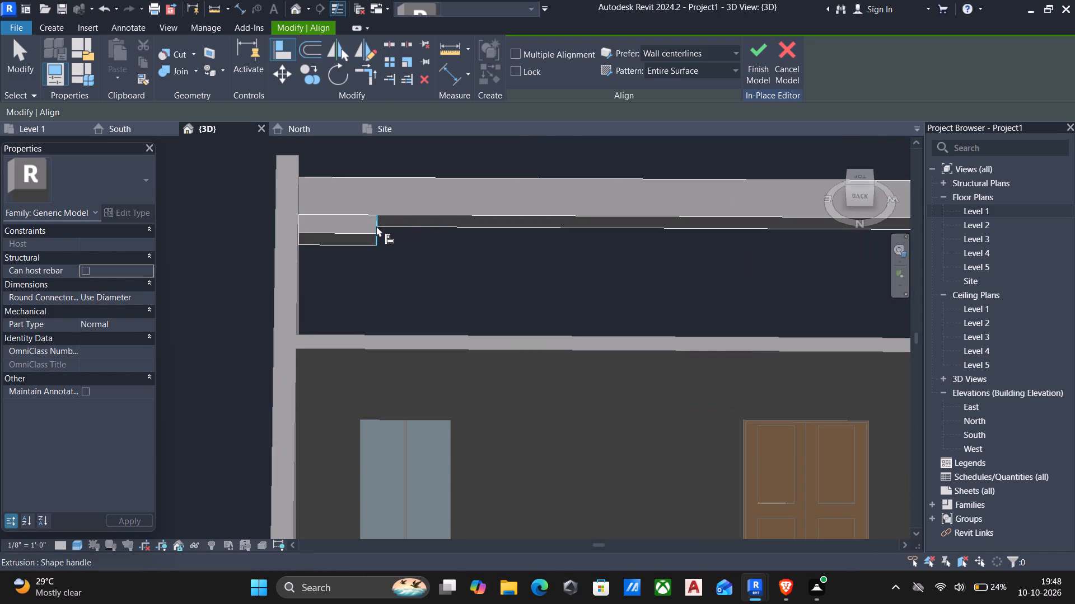
{"action": "left_click", "coordinate": [379, 227]}
Align the extrusion's back face with the outer face of the entrance wall containing the door, and leave the Align command.
{"action": "scroll", "coordinate": [429, 239], "scroll_direction": "down", "scroll_amount": 6}
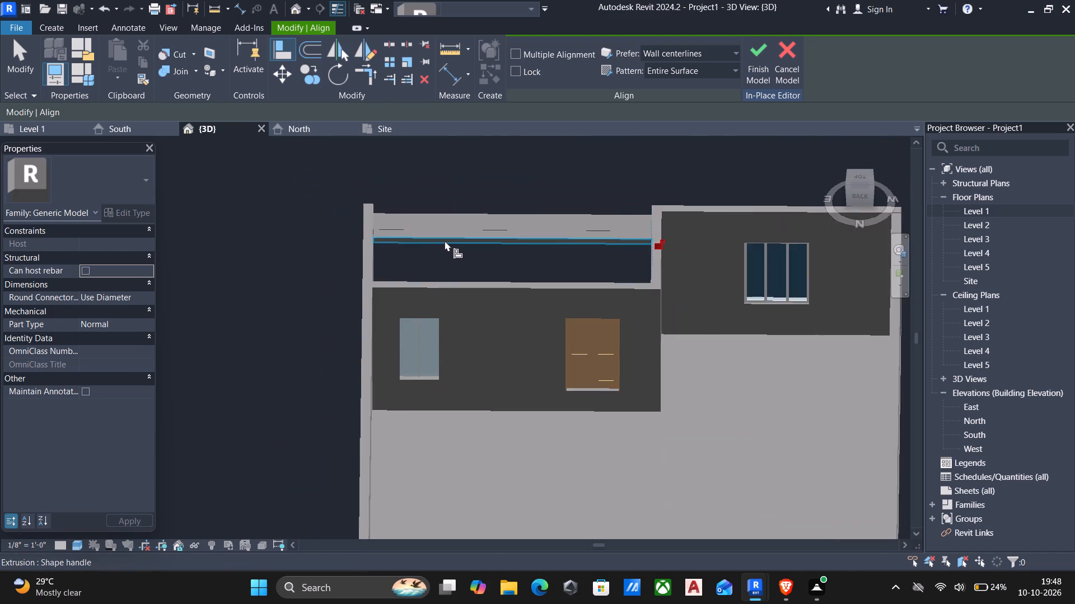
{"action": "scroll", "coordinate": [445, 240], "scroll_direction": "down", "scroll_amount": 2}
{"action": "middle_click_drag", "start_coordinate": [445, 240], "coordinate": [768, 209]}
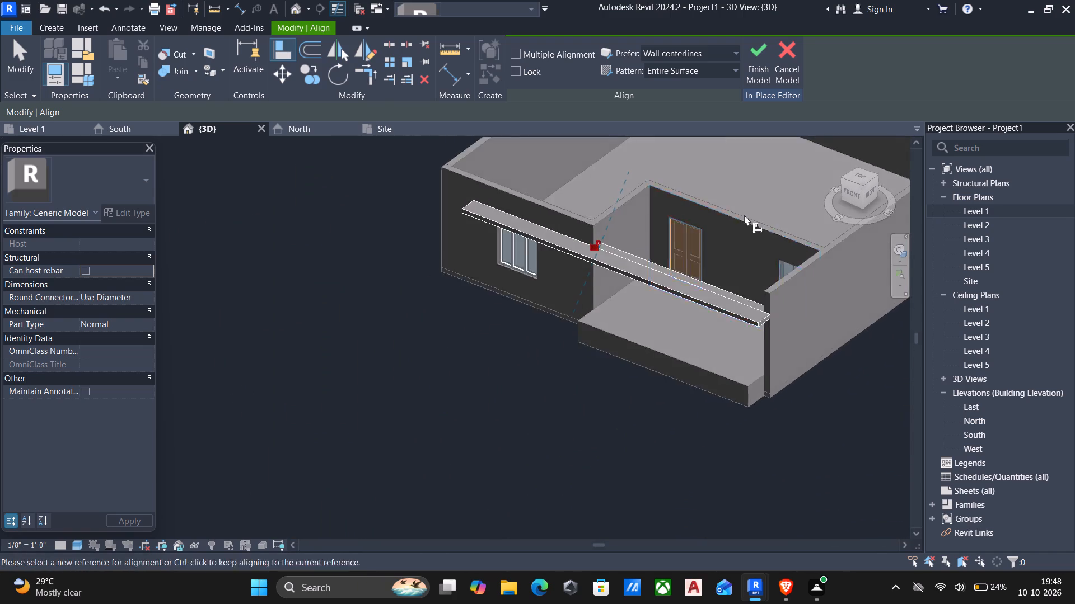
{"action": "scroll", "coordinate": [736, 218], "scroll_direction": "up", "scroll_amount": 4}
{"action": "left_click", "coordinate": [724, 212]}
{"action": "scroll", "coordinate": [700, 252], "scroll_direction": "down", "scroll_amount": 3}
{"action": "middle_click_drag", "start_coordinate": [702, 256], "coordinate": [688, 259]}
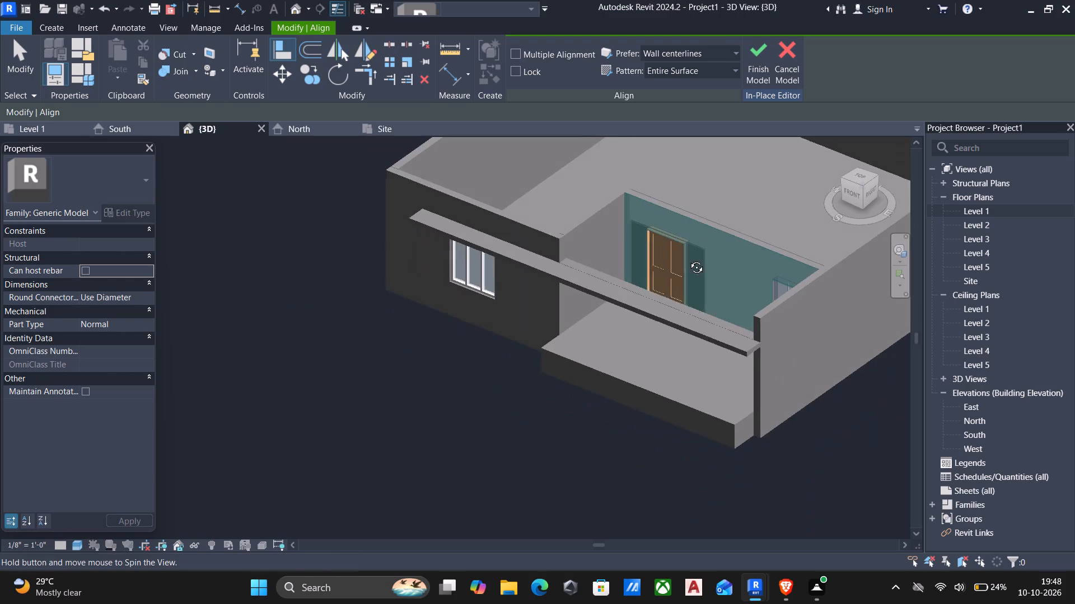
{"action": "middle_click_drag", "start_coordinate": [688, 259], "coordinate": [491, 242]}
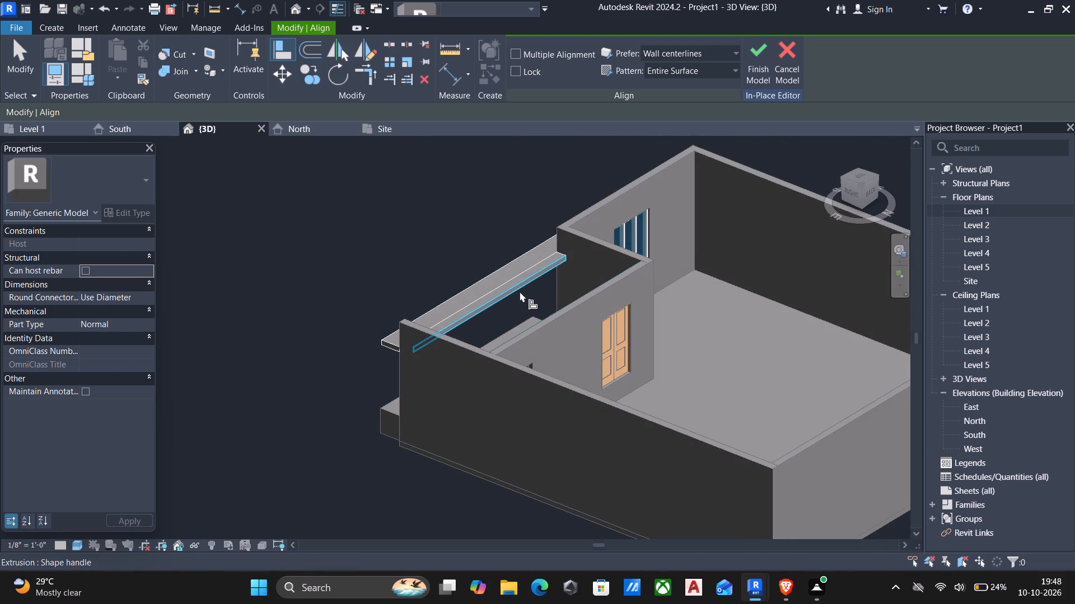
{"action": "left_click", "coordinate": [520, 291]}
{"action": "scroll", "coordinate": [480, 235], "scroll_direction": "down", "scroll_amount": 5}
{"action": "middle_click_drag", "start_coordinate": [479, 240], "coordinate": [713, 109], "text": "shift"}
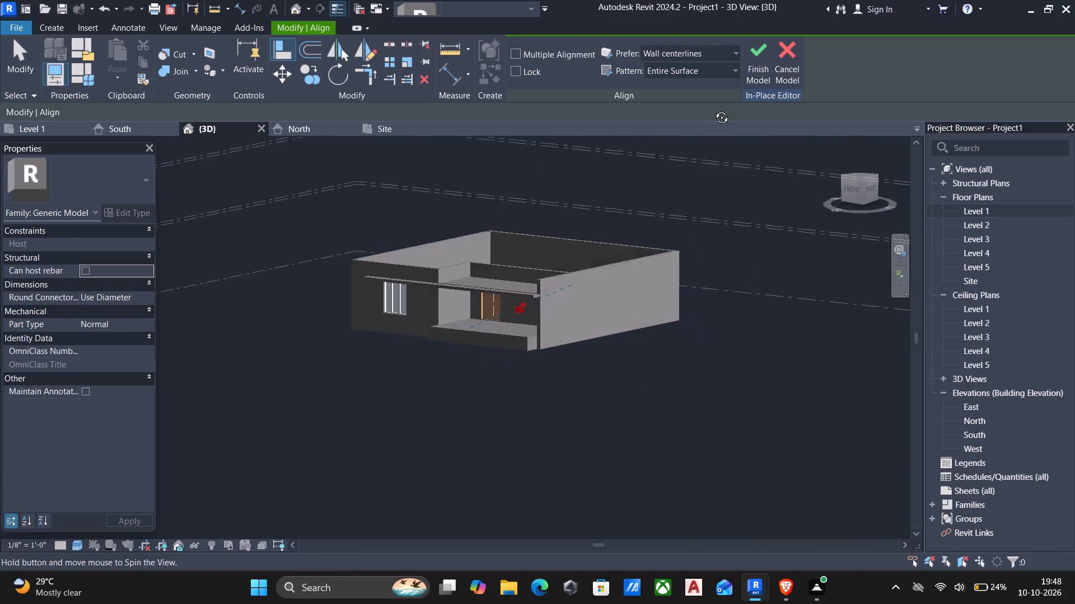
{"action": "middle_click_drag", "start_coordinate": [713, 109], "coordinate": [726, 96], "text": "shift"}
{"action": "key", "text": "Escape"}
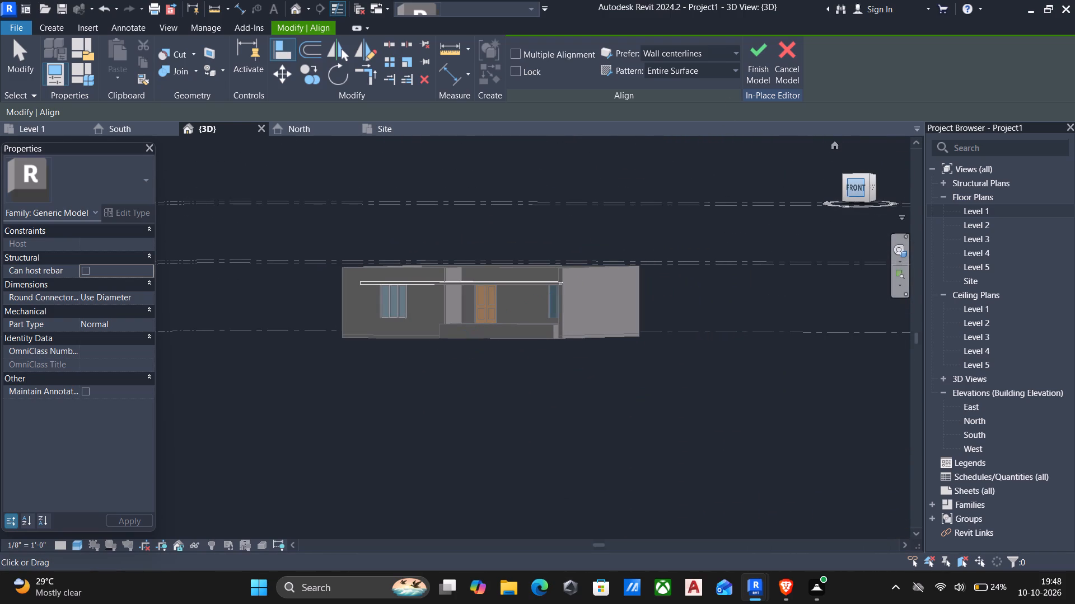
{"action": "key", "text": "Escape"}
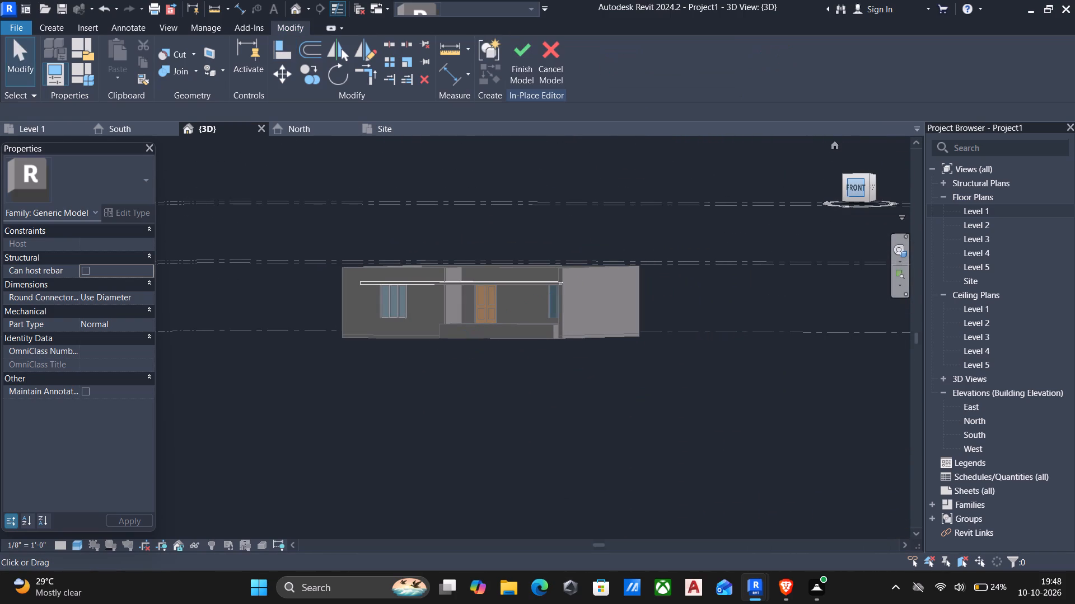
Nudge the long front canopy slab upward by two increments in a straight front view.
{"action": "left_click", "coordinate": [849, 187]}
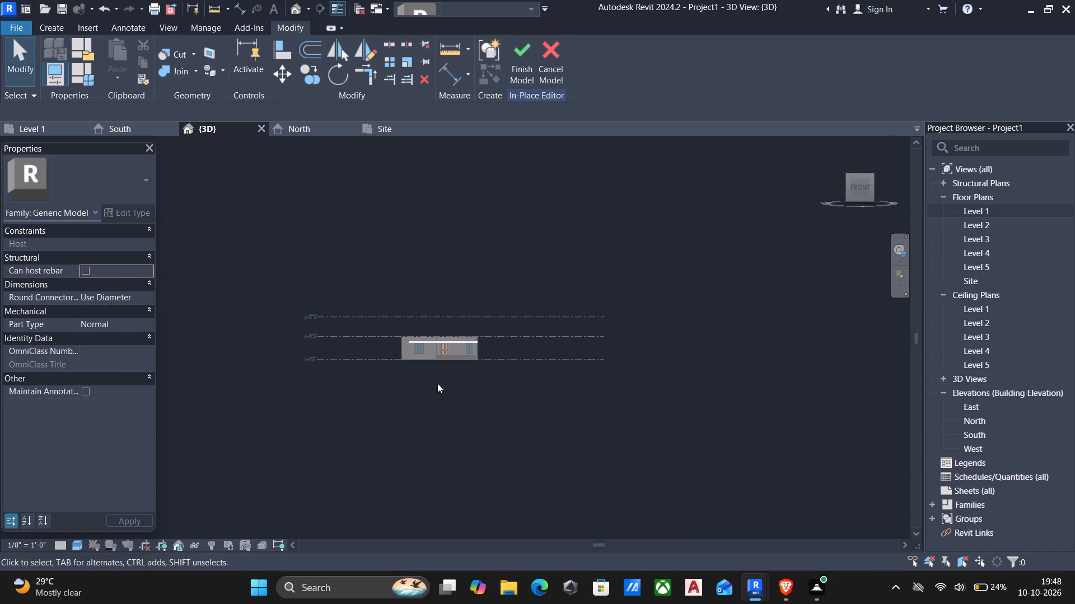
{"action": "scroll", "coordinate": [429, 345], "scroll_direction": "up", "scroll_amount": 11}
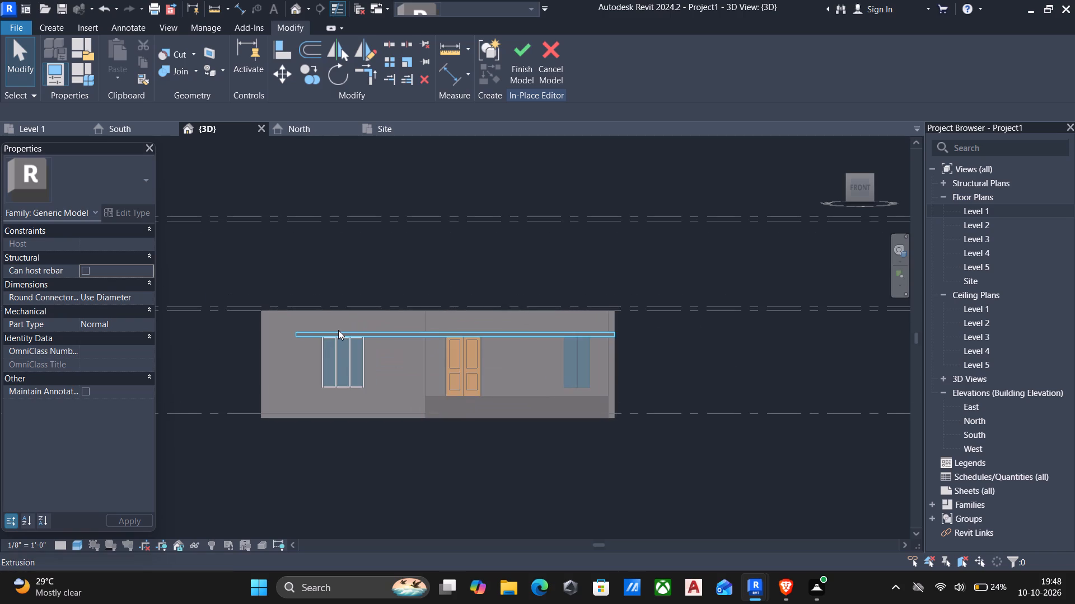
{"action": "scroll", "coordinate": [338, 330], "scroll_direction": "up", "scroll_amount": 5}
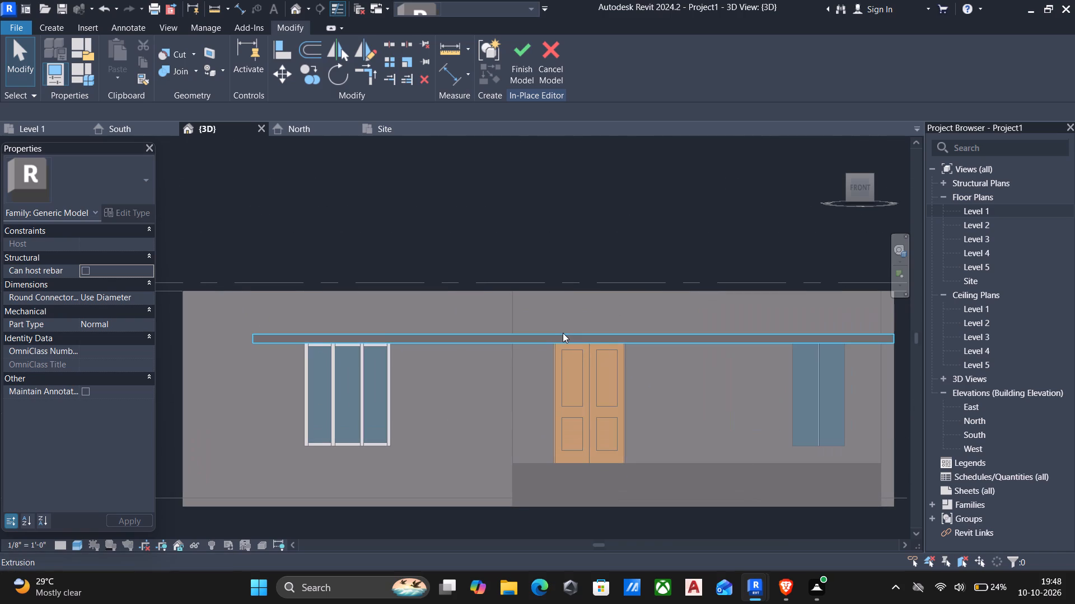
{"action": "left_click", "coordinate": [563, 333]}
{"action": "key", "text": "Up"}
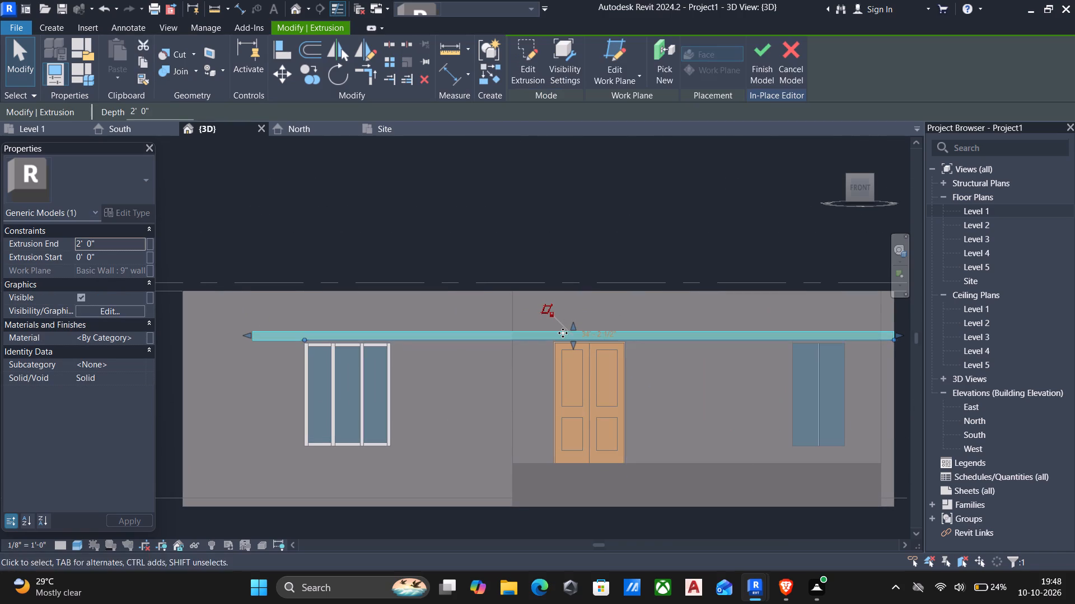
{"action": "key", "text": "Up"}
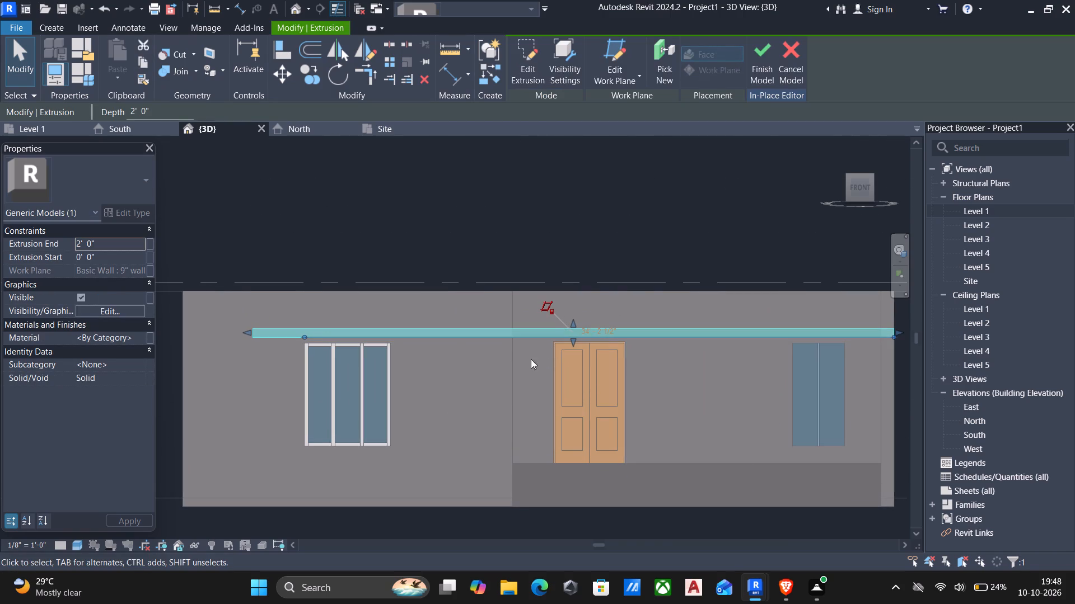
{"action": "key", "text": "Escape"}
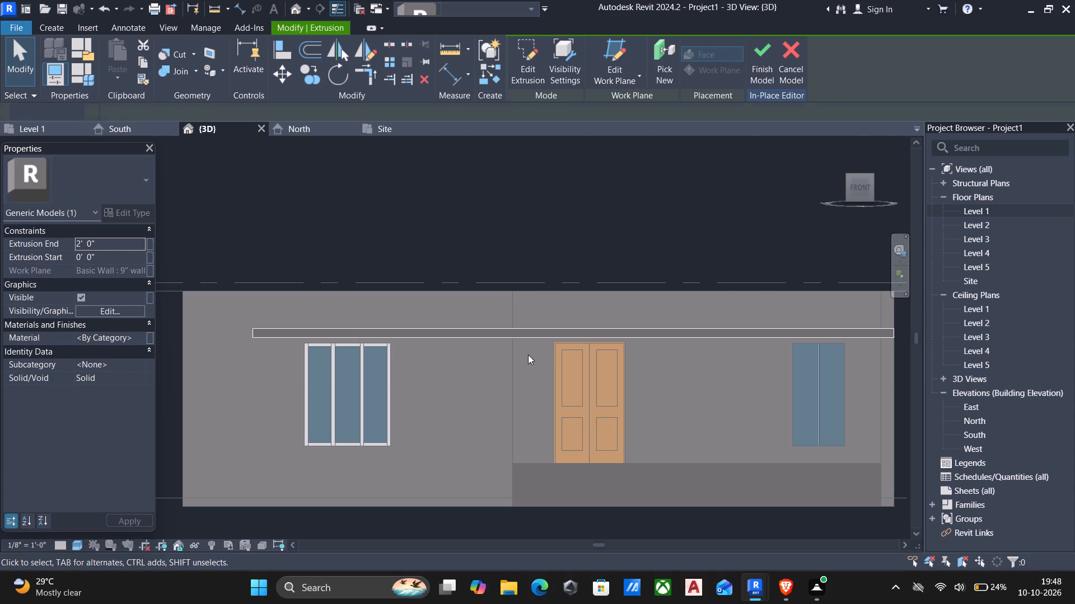
Examine the canopy slabs from above, below and the front to compare the front slab's level with the recess slab behind it.
{"action": "scroll", "coordinate": [528, 355], "scroll_direction": "down", "scroll_amount": 3}
{"action": "middle_click_drag", "start_coordinate": [528, 355], "coordinate": [775, 417], "text": "shift"}
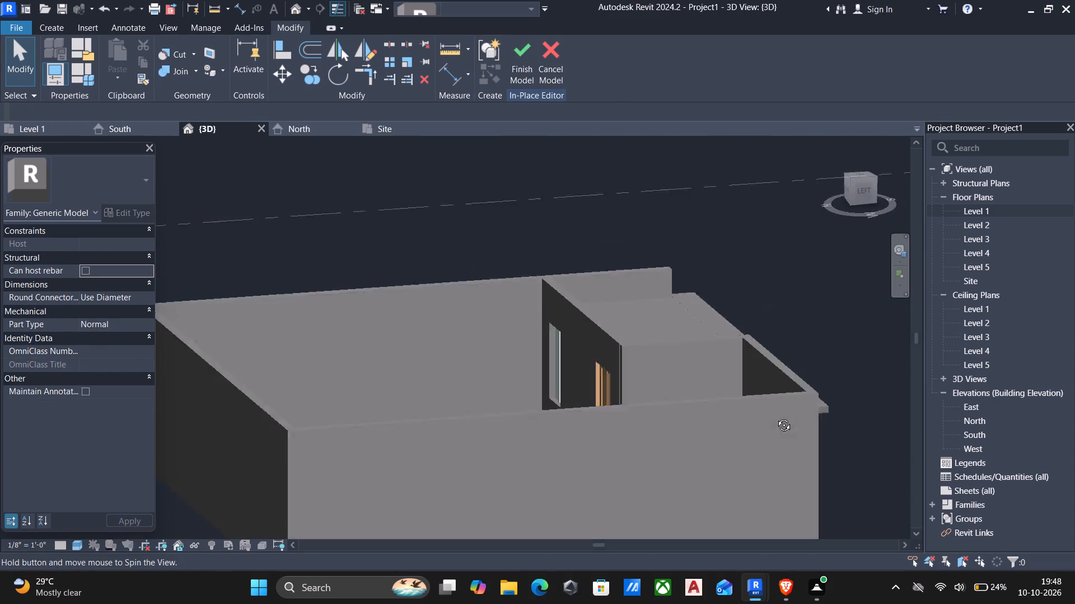
{"action": "middle_click_drag", "start_coordinate": [775, 417], "coordinate": [782, 510], "text": "shift"}
{"action": "scroll", "coordinate": [772, 443], "scroll_direction": "up", "scroll_amount": 6}
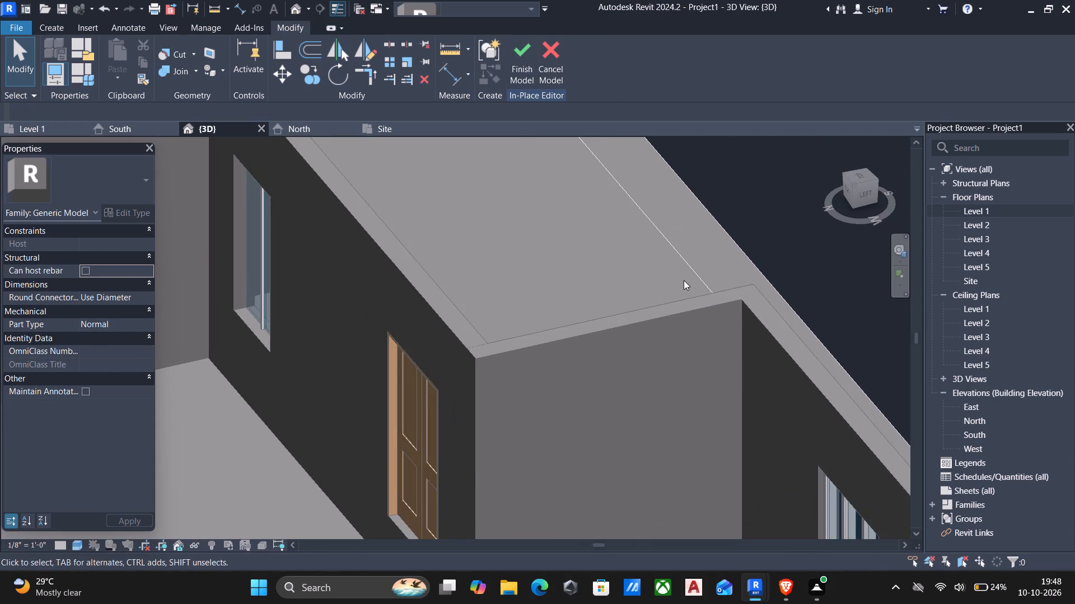
{"action": "scroll", "coordinate": [684, 280], "scroll_direction": "down", "scroll_amount": 6, "text": "shift"}
{"action": "middle_click_drag", "start_coordinate": [683, 280], "coordinate": [459, 159], "text": "shift"}
{"action": "middle_click_drag", "start_coordinate": [481, 315], "coordinate": [479, 178], "text": "shift"}
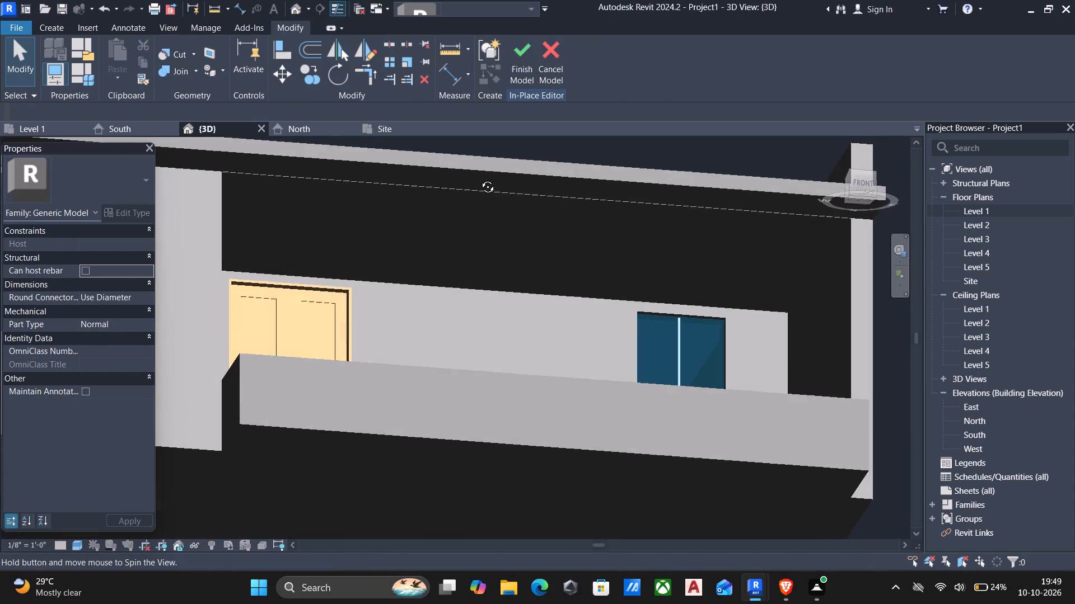
{"action": "middle_click_drag", "start_coordinate": [479, 178], "coordinate": [479, 178], "text": "shift"}
{"action": "scroll", "coordinate": [501, 226], "scroll_direction": "up", "scroll_amount": 6}
{"action": "scroll", "coordinate": [502, 210], "scroll_direction": "down", "scroll_amount": 6}
{"action": "middle_click_drag", "start_coordinate": [504, 221], "coordinate": [489, 315]}
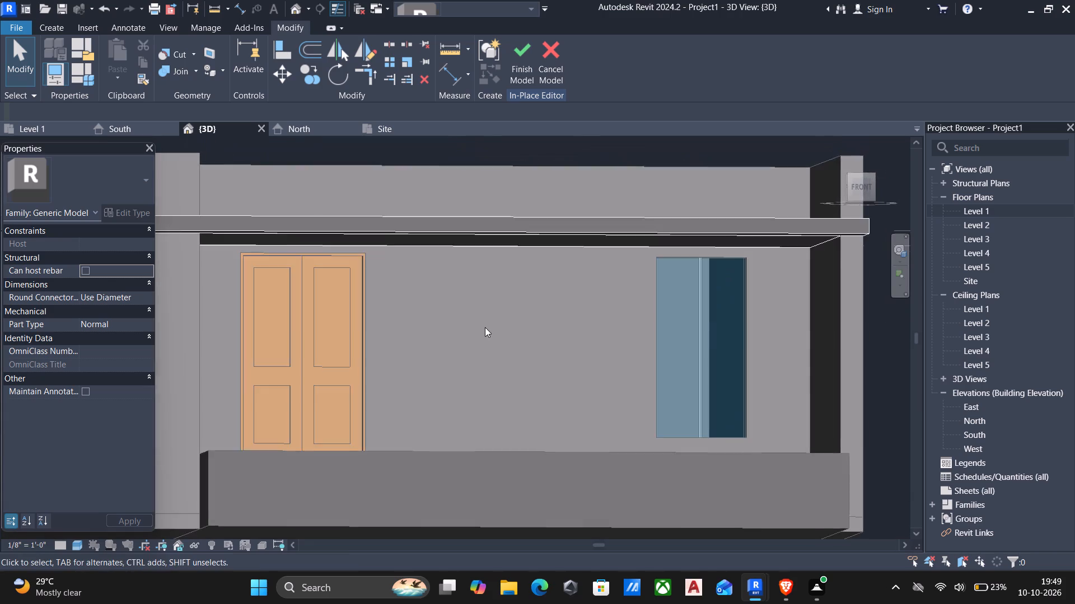
{"action": "scroll", "coordinate": [485, 327], "scroll_direction": "down", "scroll_amount": 4}
{"action": "middle_click_drag", "start_coordinate": [512, 330], "coordinate": [595, 375]}
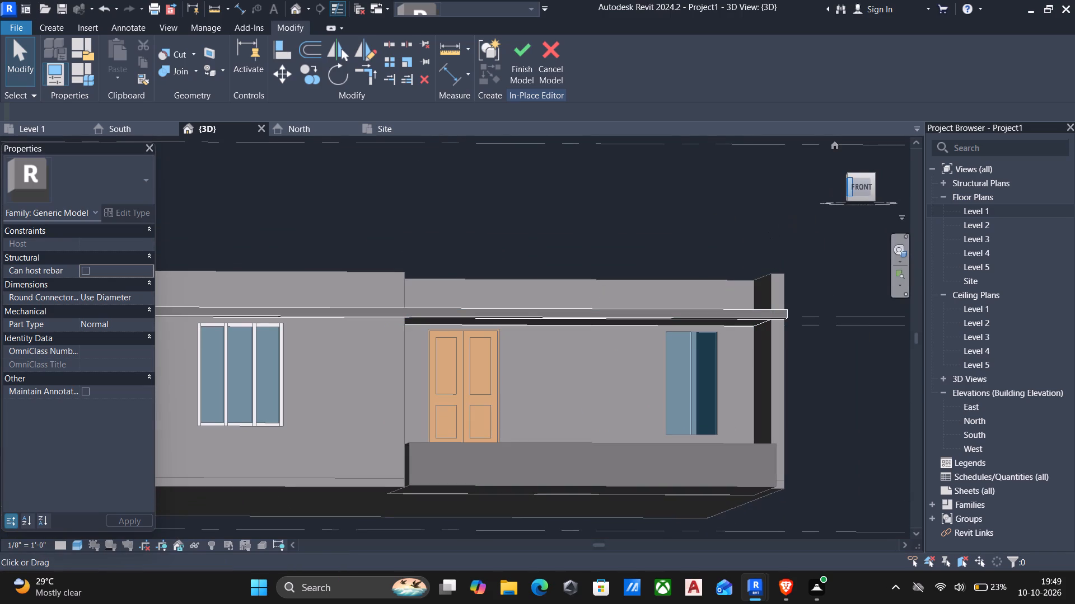
Nudge the long front canopy slab upward by four increments in a straight front view.
{"action": "left_click", "coordinate": [862, 187]}
{"action": "scroll", "coordinate": [424, 367], "scroll_direction": "up", "scroll_amount": 6}
{"action": "scroll", "coordinate": [461, 314], "scroll_direction": "up", "scroll_amount": 11}
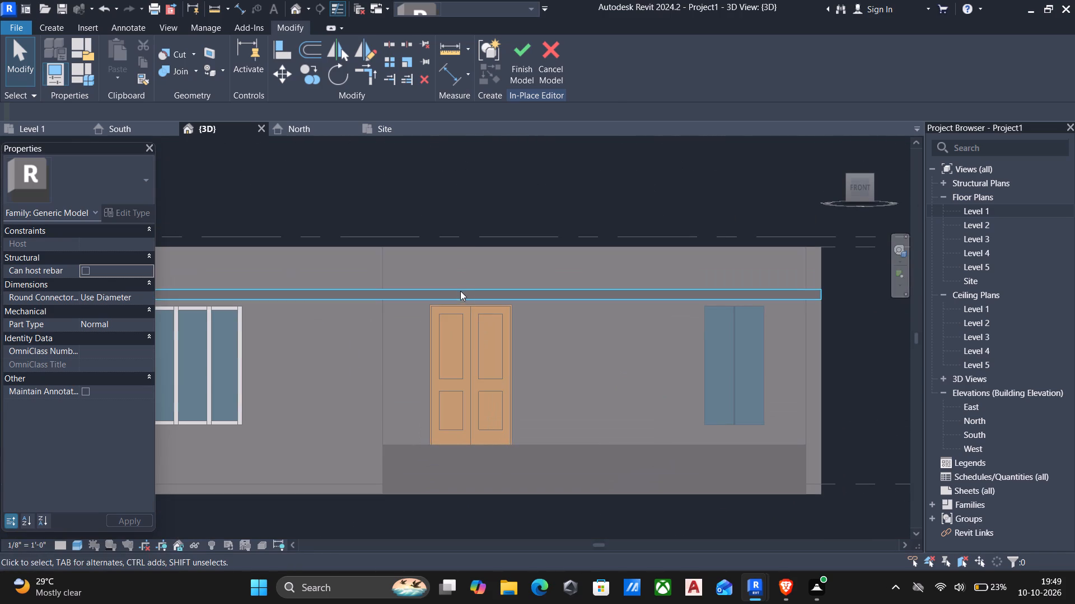
{"action": "left_click", "coordinate": [461, 291]}
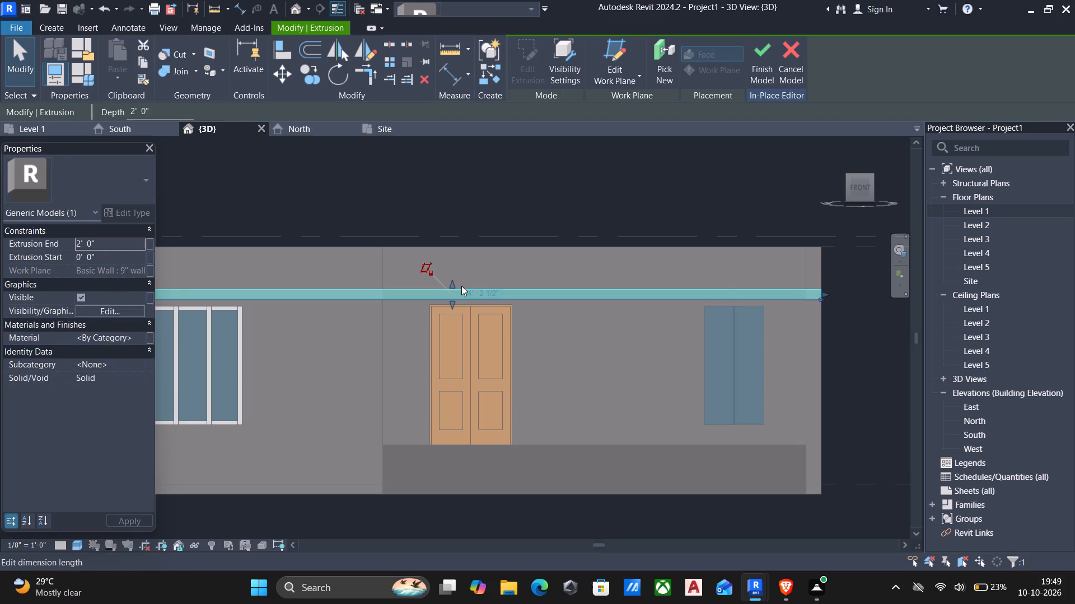
{"action": "key", "text": "Up"}
{"action": "scroll", "coordinate": [366, 322], "scroll_direction": "down", "scroll_amount": 4}
{"action": "middle_click_drag", "start_coordinate": [415, 325], "coordinate": [512, 319]}
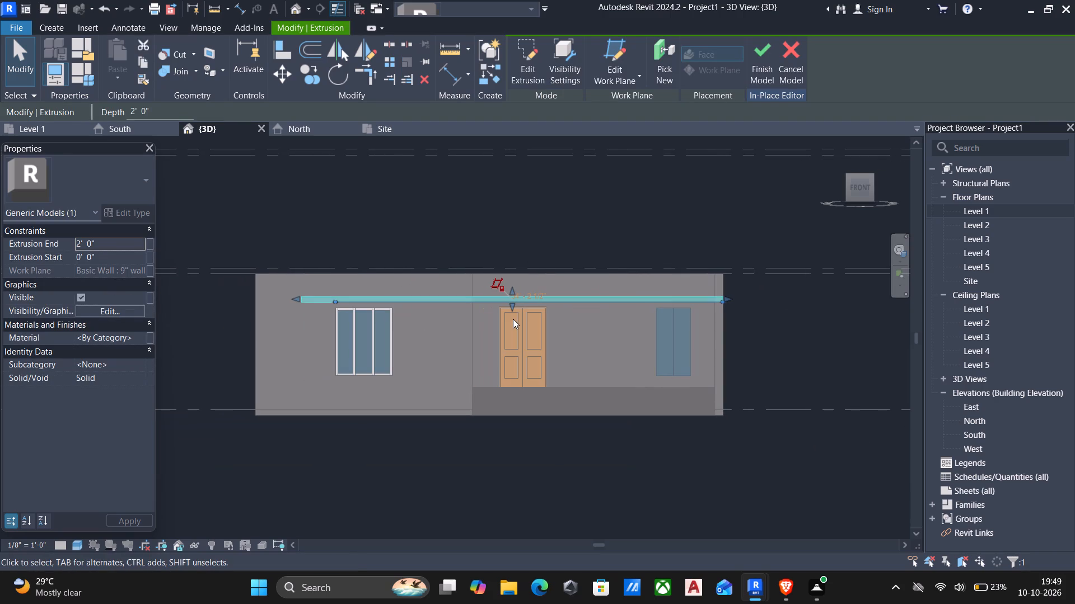
{"action": "key", "text": "Up"}
{"action": "key", "text": "Up"}
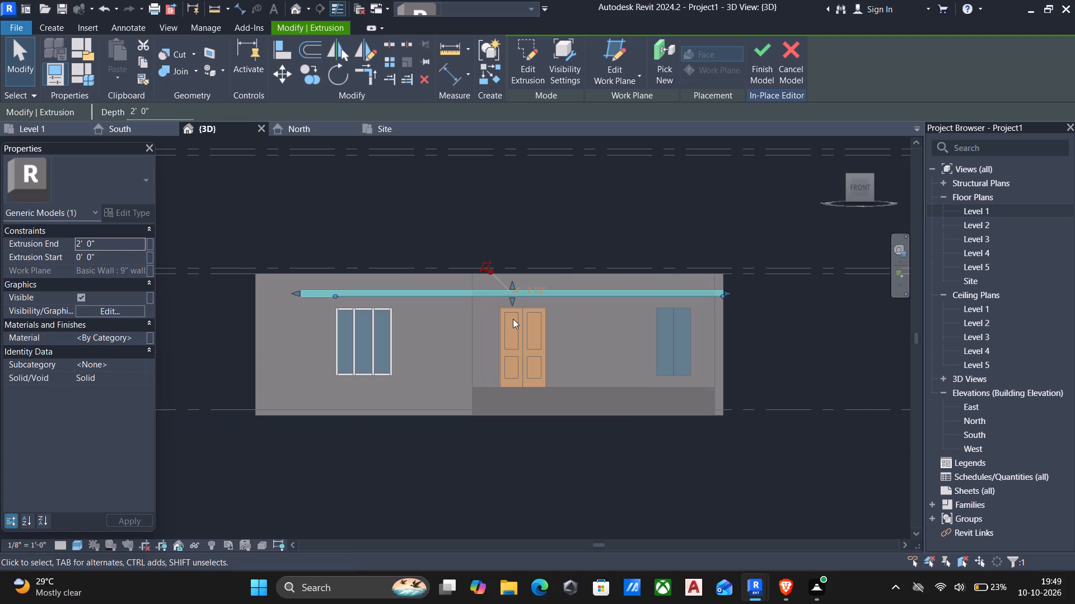
{"action": "key", "text": "Up"}
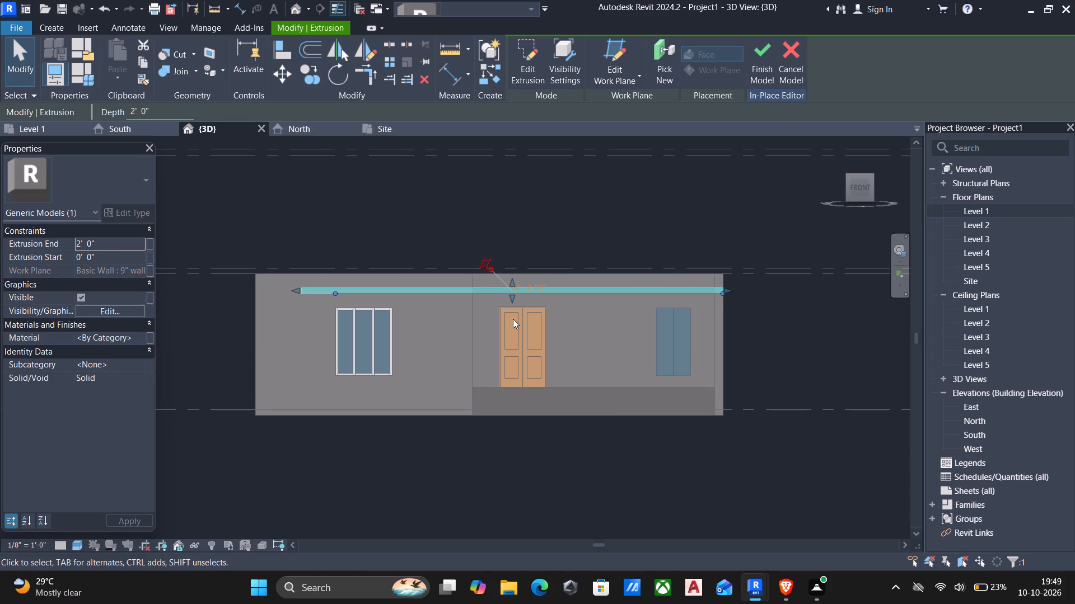
{"action": "key", "text": "Escape"}
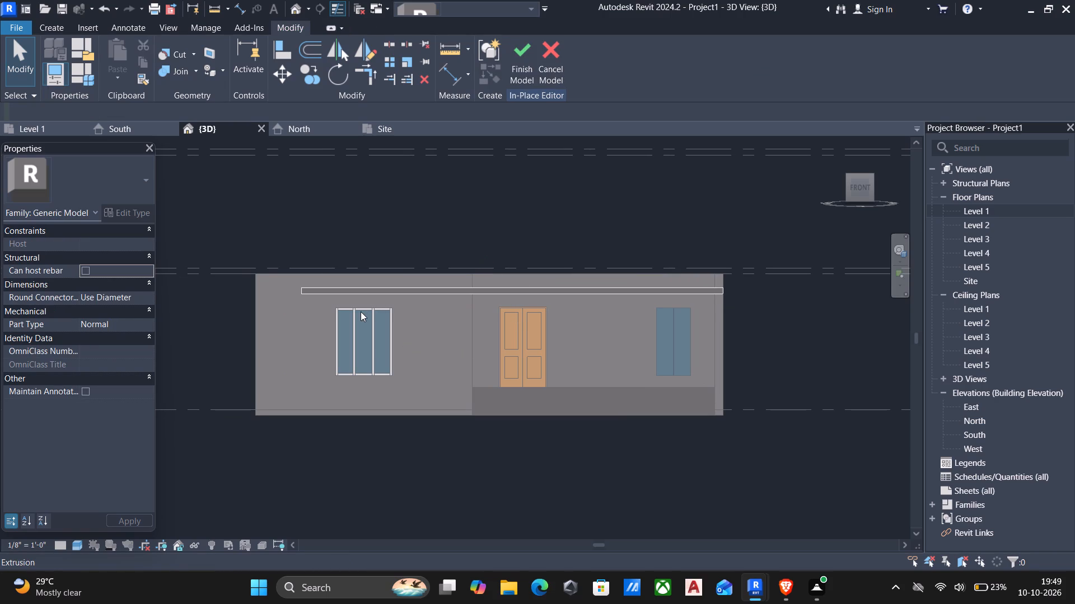
Nudge the long front canopy slab back down by two increments and deselect it.
{"action": "left_click", "coordinate": [537, 286]}
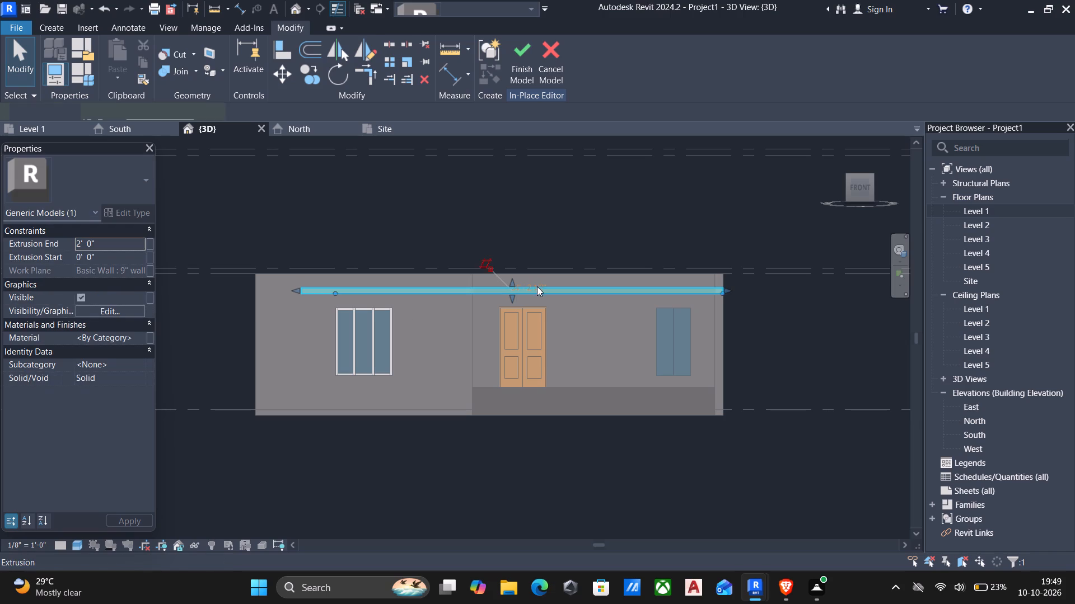
{"action": "key", "text": "Down"}
{"action": "key", "text": "Down"}
{"action": "key", "text": "Escape"}
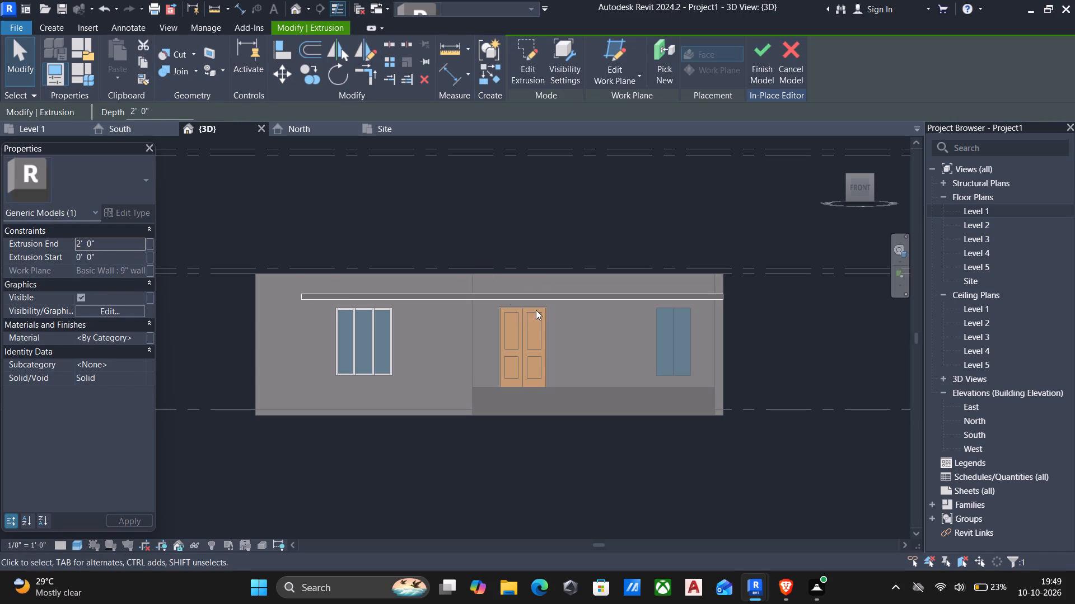
Examine the canopy slabs from above and from the front to check the front slab's level against the recess slab.
{"action": "scroll", "coordinate": [529, 343], "scroll_direction": "down", "scroll_amount": 4}
{"action": "middle_click_drag", "start_coordinate": [520, 346], "coordinate": [666, 458], "text": "shift"}
{"action": "scroll", "coordinate": [679, 355], "scroll_direction": "up", "scroll_amount": 5}
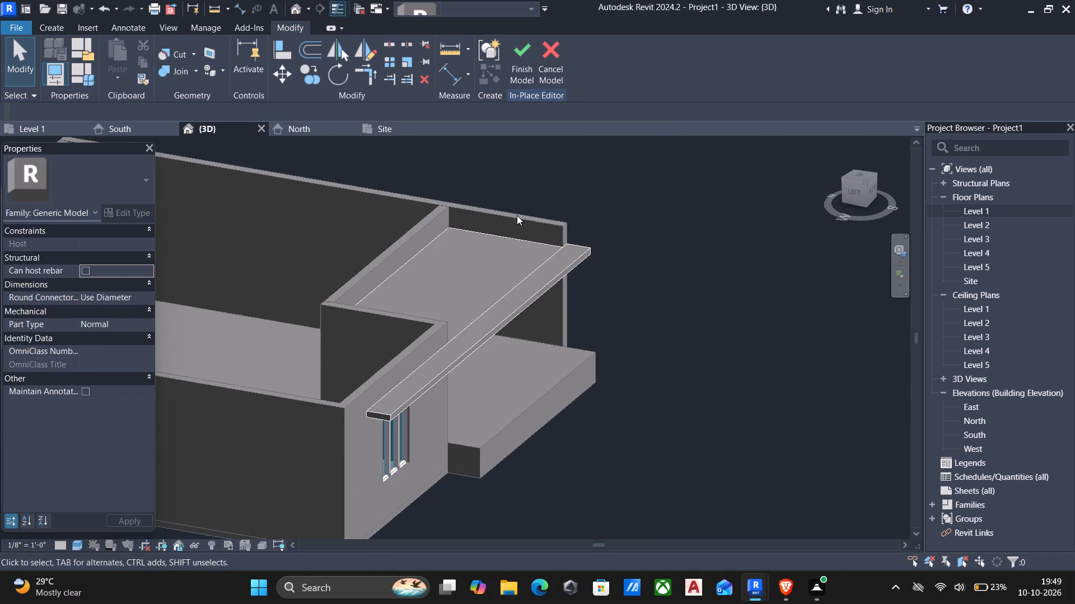
{"action": "scroll", "coordinate": [522, 249], "scroll_direction": "up", "scroll_amount": 6}
{"action": "scroll", "coordinate": [524, 249], "scroll_direction": "down", "scroll_amount": 5}
{"action": "middle_click_drag", "start_coordinate": [525, 252], "coordinate": [389, 216], "text": "shift"}
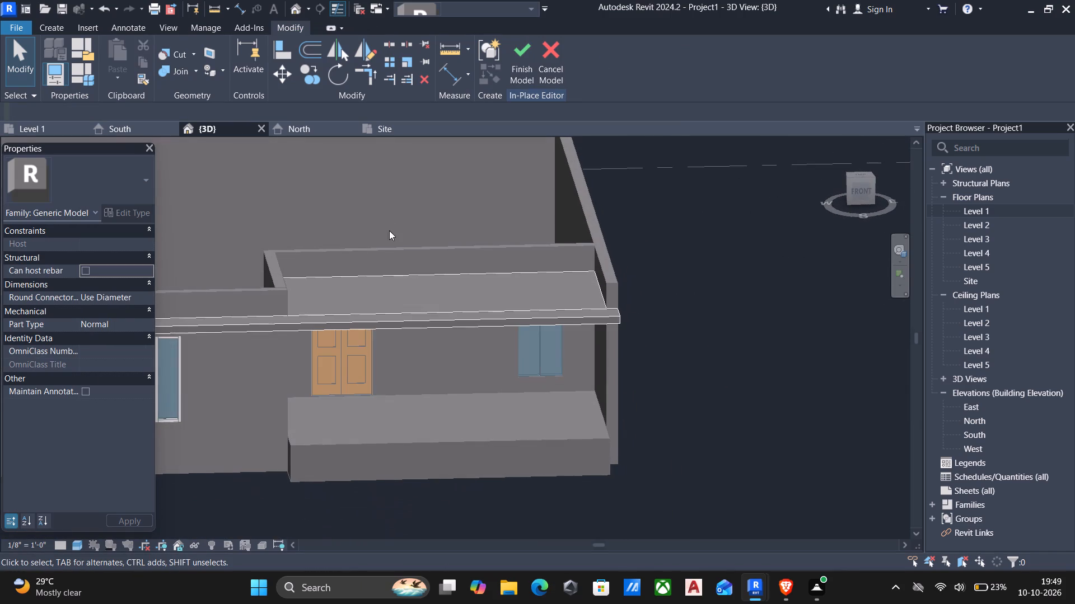
{"action": "scroll", "coordinate": [362, 236], "scroll_direction": "down", "scroll_amount": 1}
{"action": "middle_click_drag", "start_coordinate": [362, 236], "coordinate": [511, 210]}
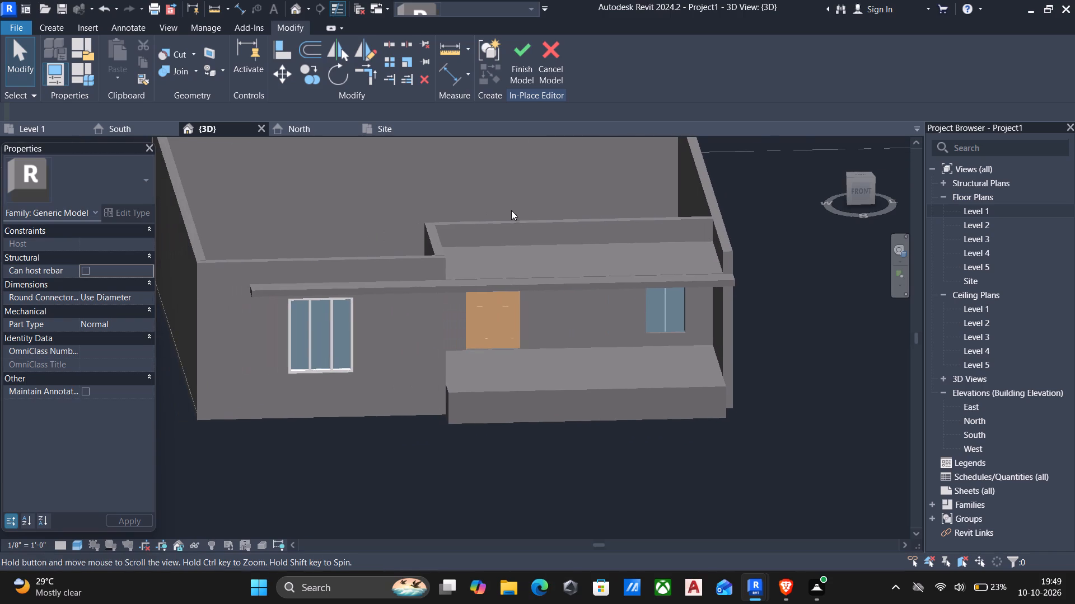
{"action": "middle_click_drag", "start_coordinate": [511, 210], "coordinate": [511, 210]}
{"action": "middle_click_drag", "start_coordinate": [443, 304], "coordinate": [542, 293]}
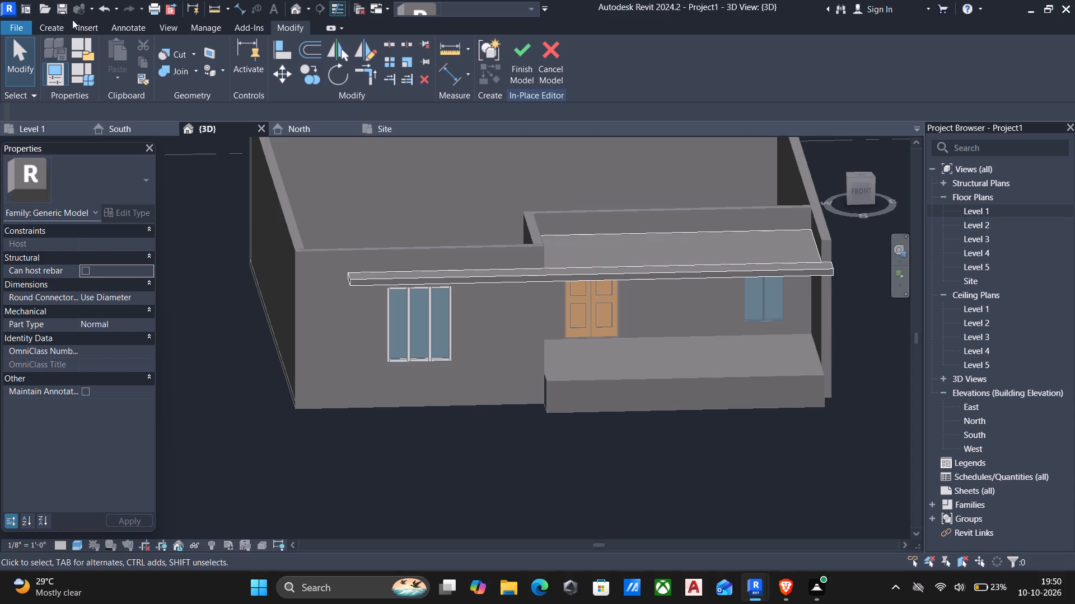
Start a new solid extrusion and set its work plane to the front face of the 6" floor.
{"action": "left_click", "coordinate": [52, 21]}
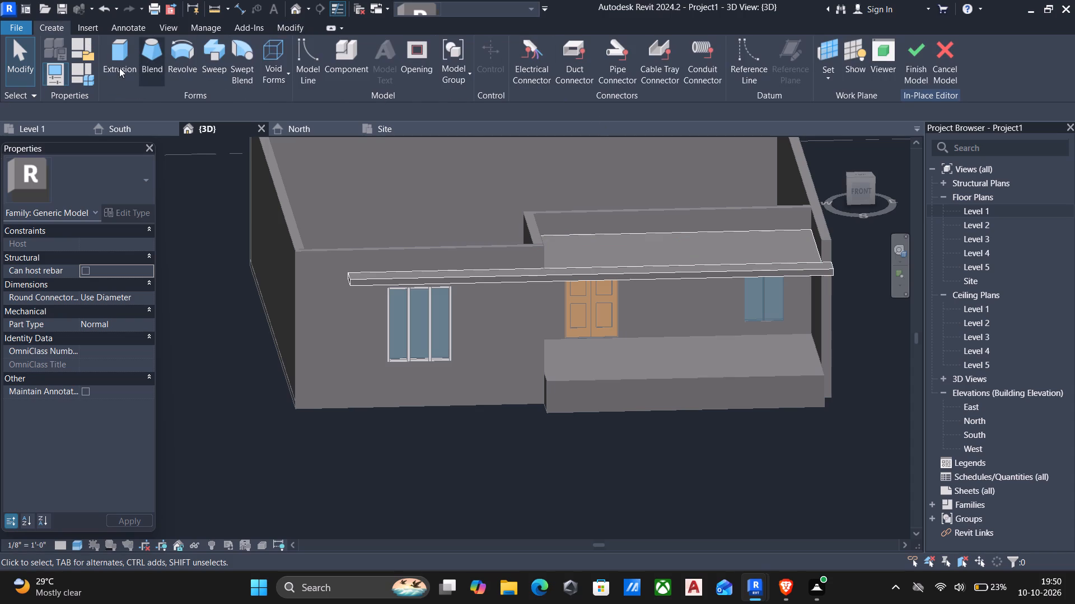
{"action": "left_click", "coordinate": [114, 48]}
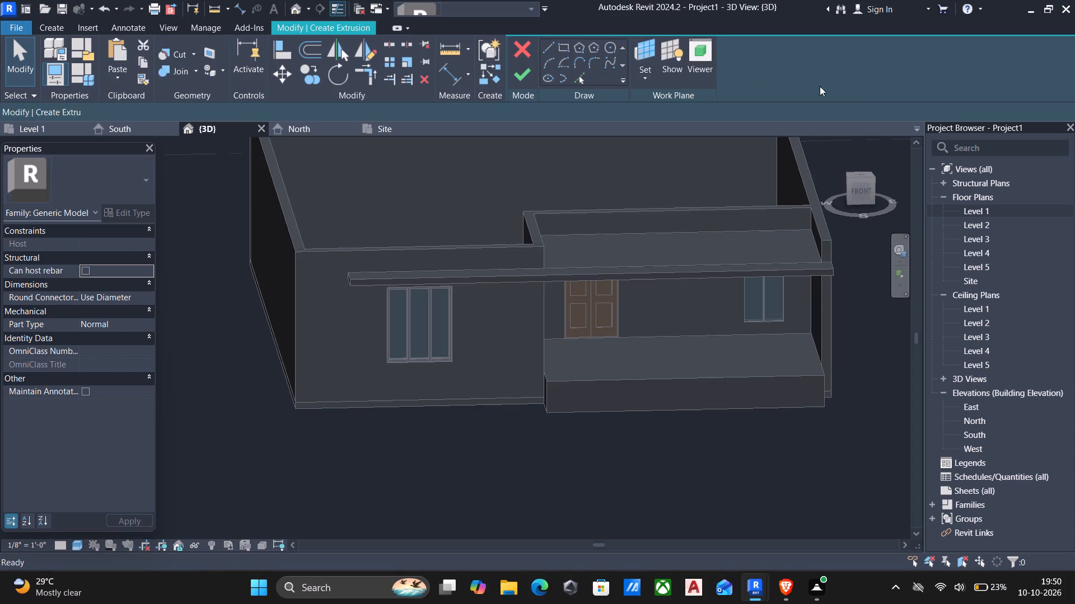
{"action": "left_click", "coordinate": [642, 78]}
{"action": "left_click", "coordinate": [663, 132]}
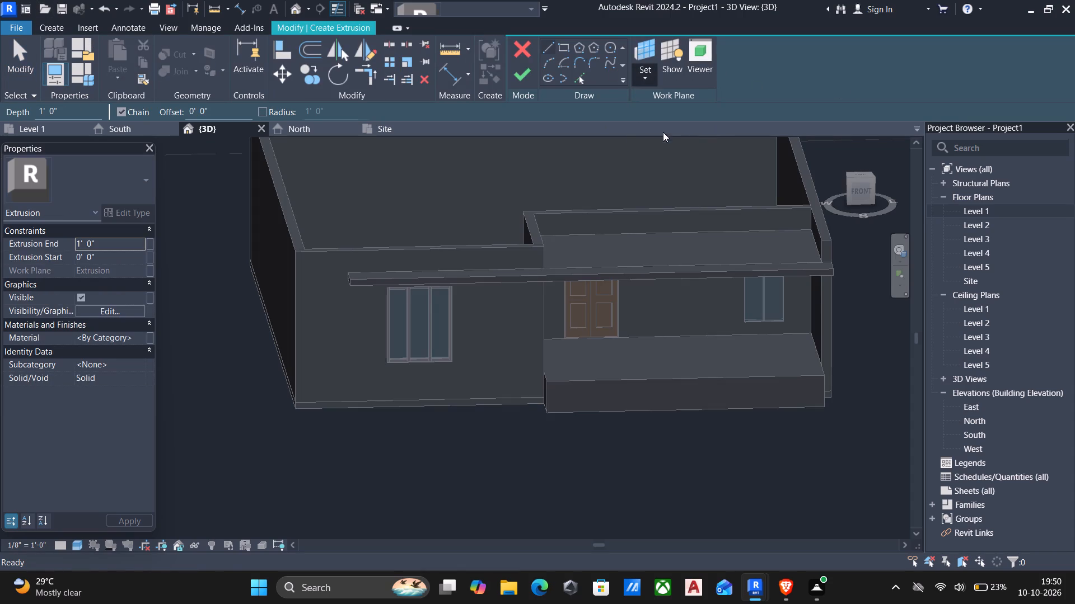
{"action": "left_click", "coordinate": [465, 404]}
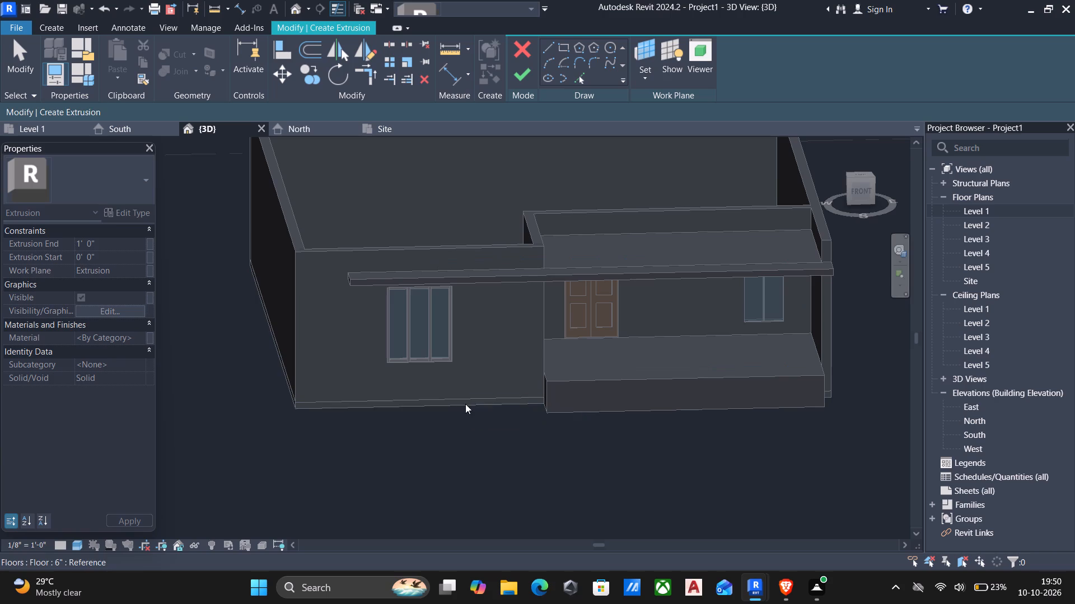
Sketch a rectangle about 7'-9" tall beside the recess corner, from the canopy's underside to the entrance base's top level, and finish the sketch.
{"action": "left_click", "coordinate": [857, 186]}
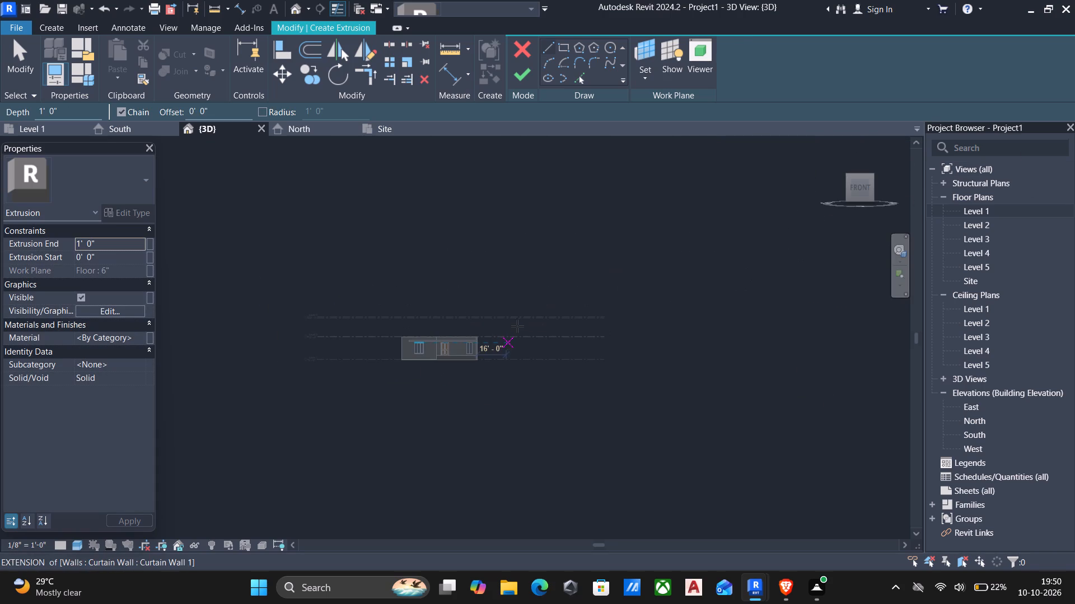
{"action": "scroll", "coordinate": [422, 370], "scroll_direction": "up", "scroll_amount": 7}
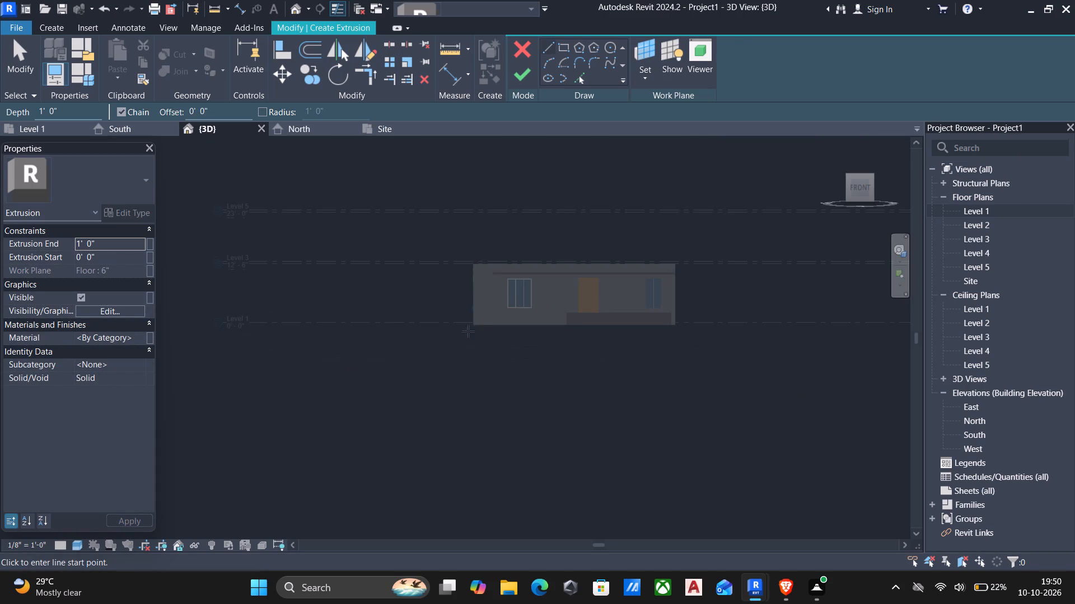
{"action": "scroll", "coordinate": [636, 237], "scroll_direction": "up", "scroll_amount": 7}
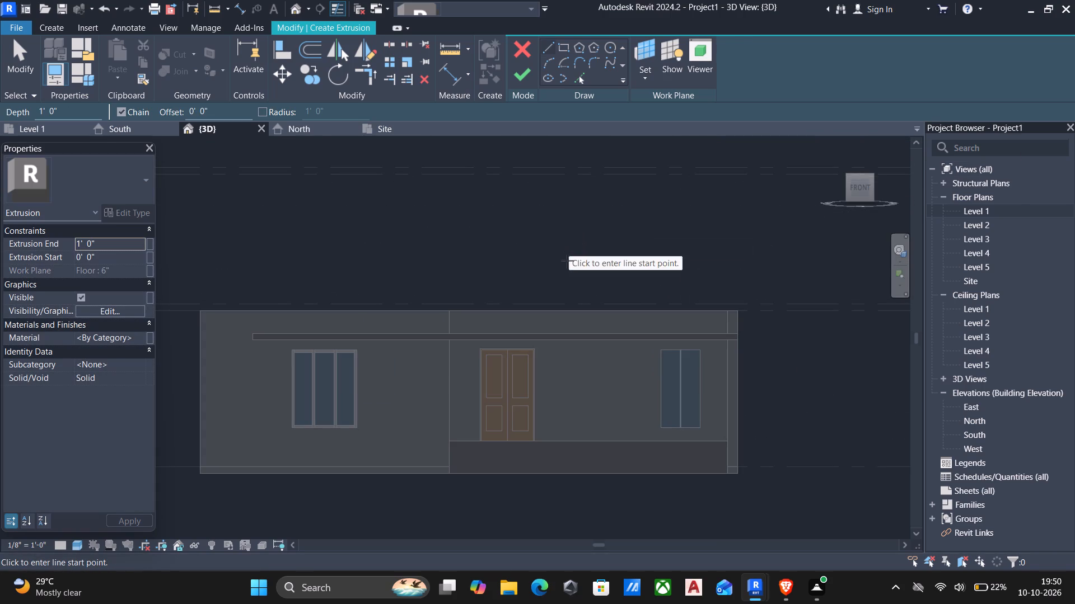
{"action": "scroll", "coordinate": [475, 342], "scroll_direction": "up", "scroll_amount": 5}
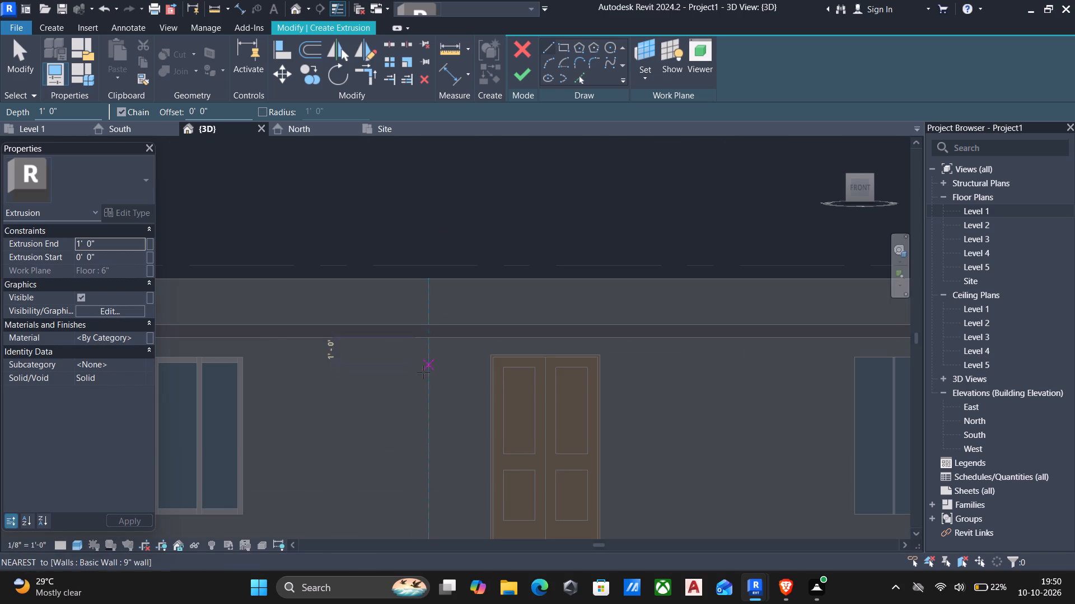
{"action": "scroll", "coordinate": [423, 372], "scroll_direction": "down", "scroll_amount": 4}
{"action": "middle_click_drag", "start_coordinate": [423, 375], "coordinate": [448, 331]}
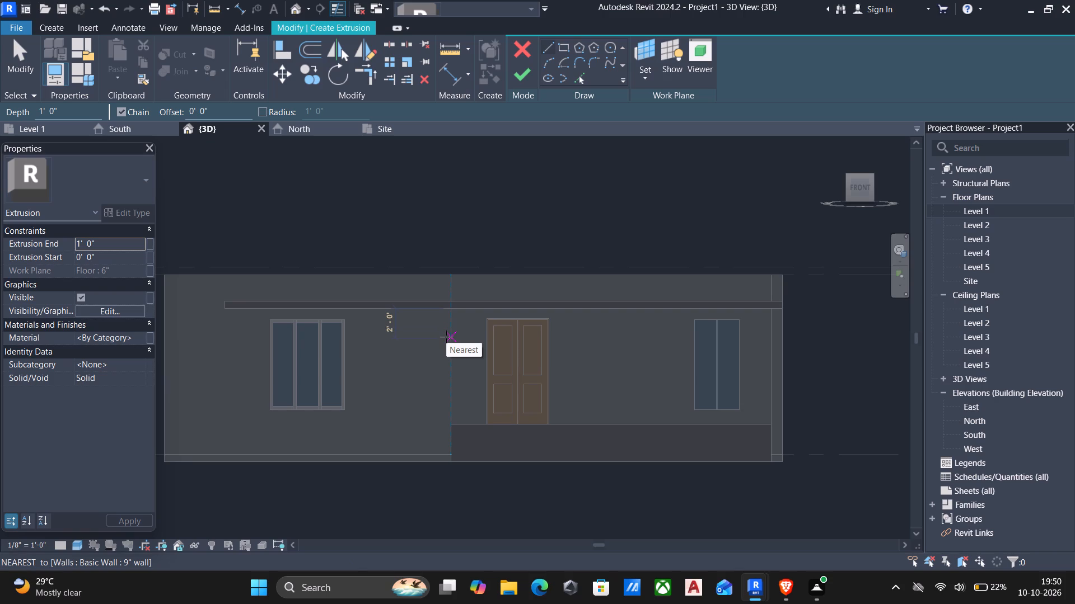
{"action": "left_click", "coordinate": [451, 311]}
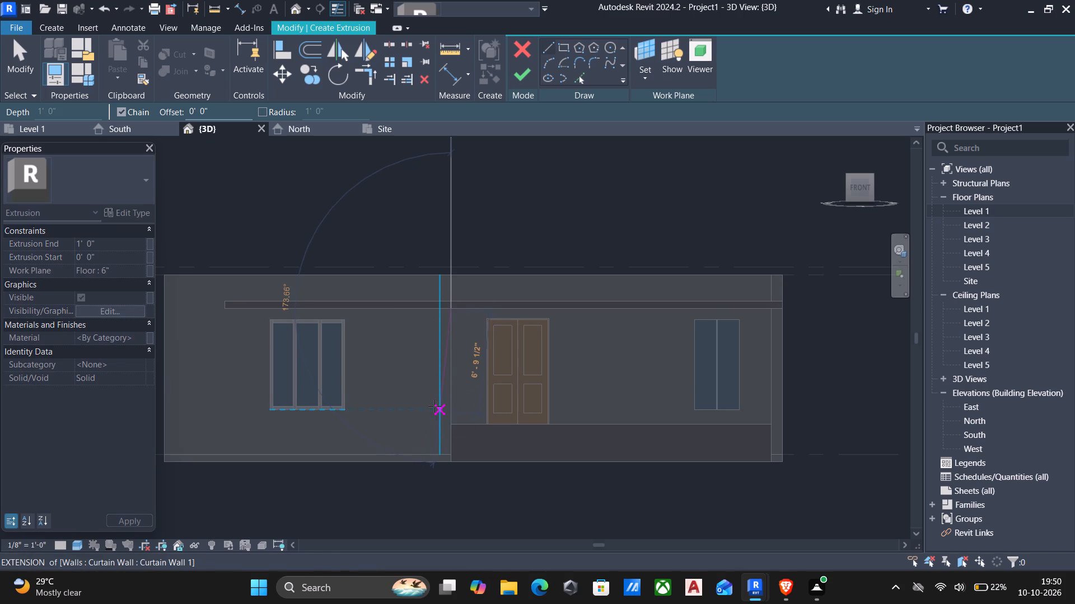
{"action": "key", "text": "Escape"}
{"action": "left_click", "coordinate": [563, 46]}
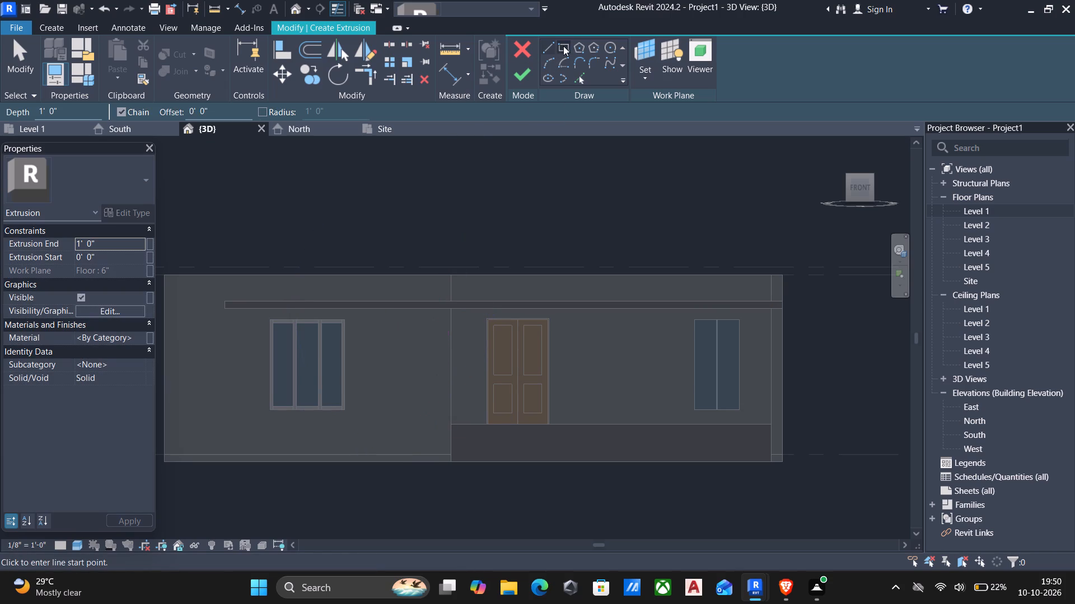
{"action": "scroll", "coordinate": [448, 308], "scroll_direction": "up", "scroll_amount": 5}
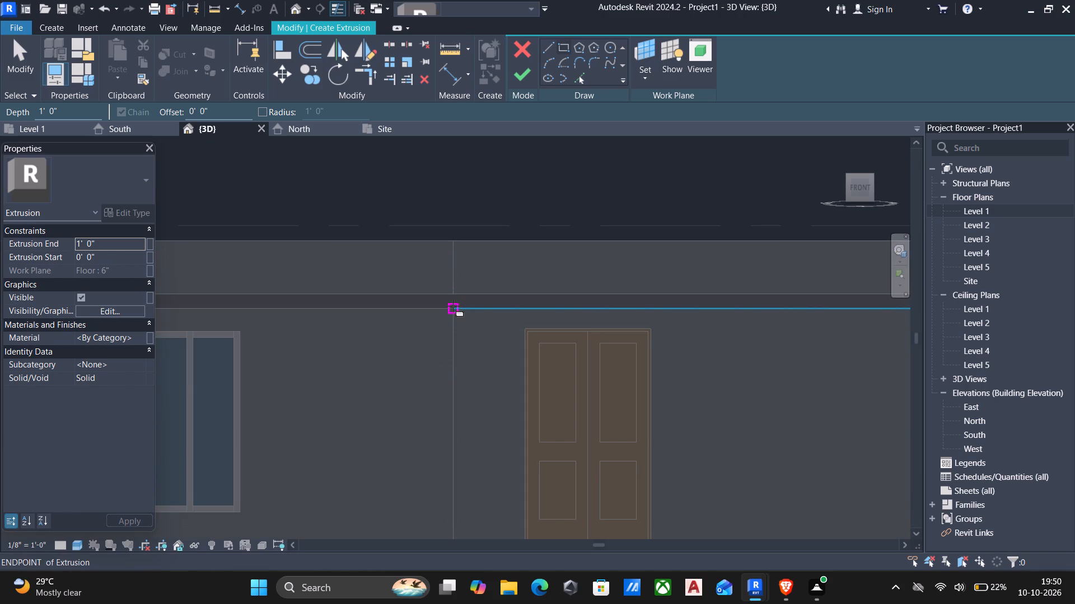
{"action": "left_click", "coordinate": [453, 306]}
{"action": "scroll", "coordinate": [434, 370], "scroll_direction": "down", "scroll_amount": 5}
{"action": "middle_click_drag", "start_coordinate": [431, 383], "coordinate": [452, 292]}
{"action": "scroll", "coordinate": [440, 375], "scroll_direction": "up", "scroll_amount": 4}
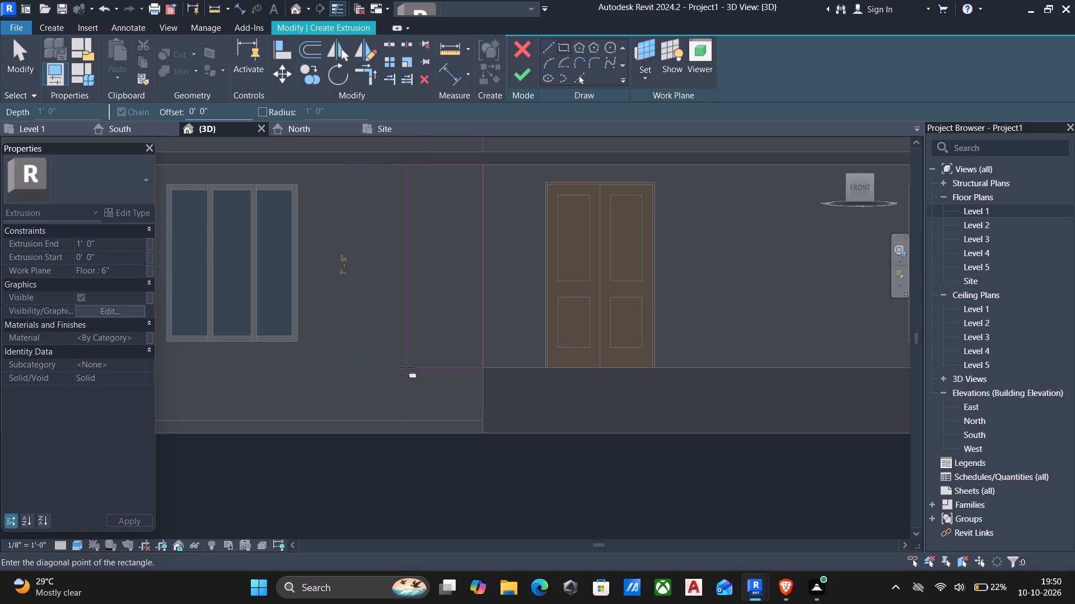
{"action": "left_click", "coordinate": [406, 367]}
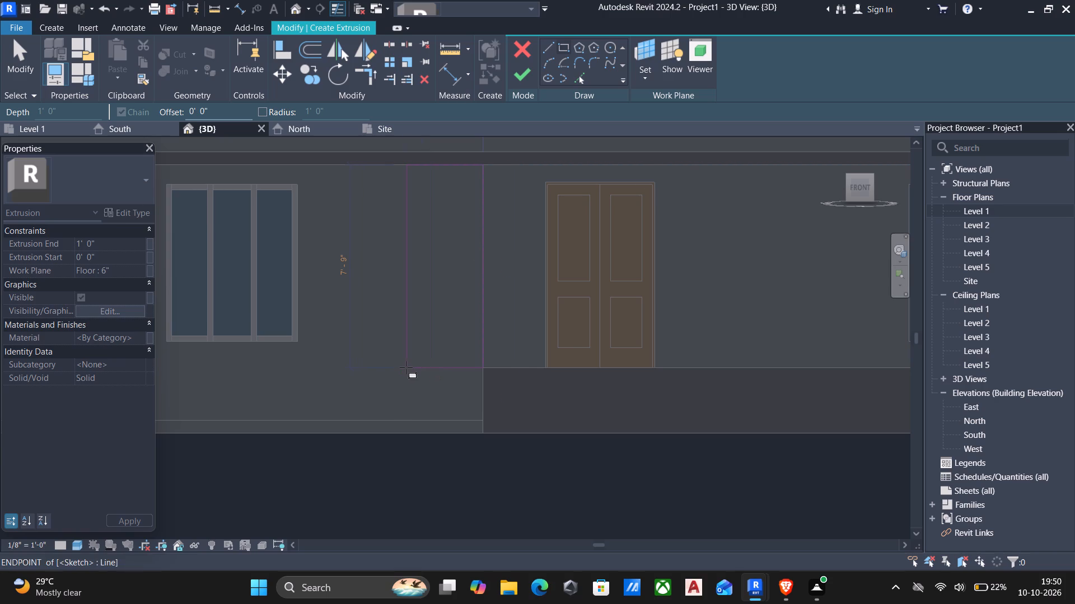
{"action": "key", "text": "Escape"}
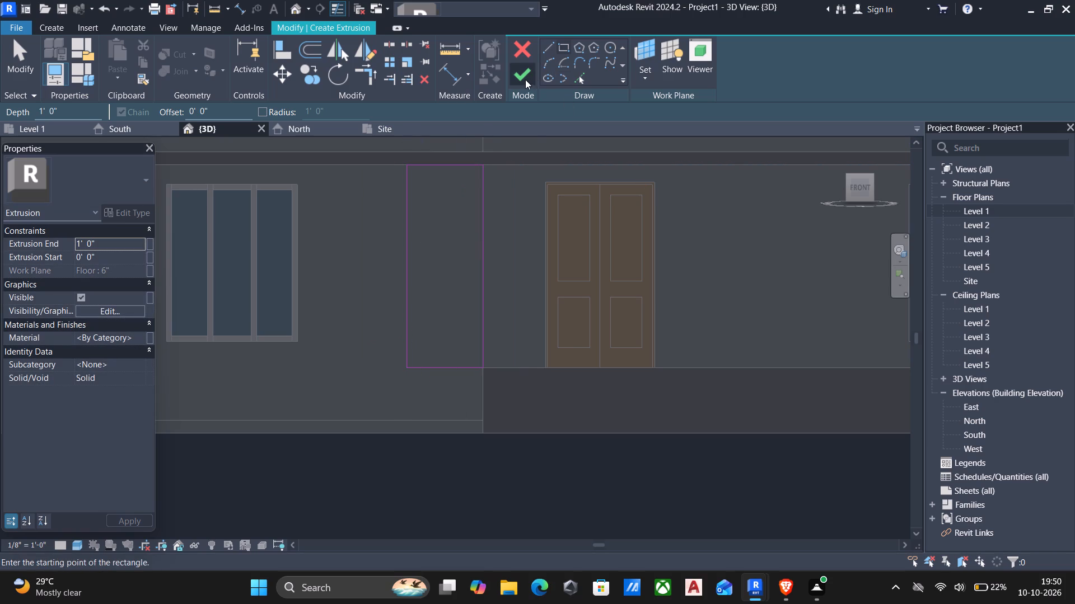
{"action": "left_click", "coordinate": [525, 80]}
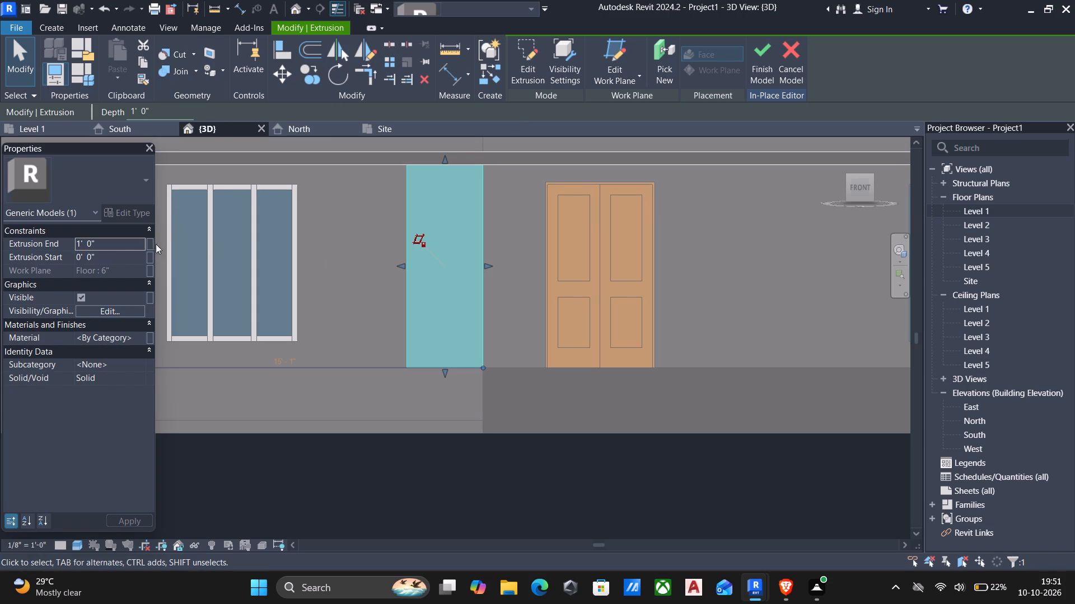
Set the panel's extrusion end to 2" and finish the in-place model, dismissing the save reminder without saving.
{"action": "left_click", "coordinate": [122, 239]}
{"action": "type", "text": "2\""}
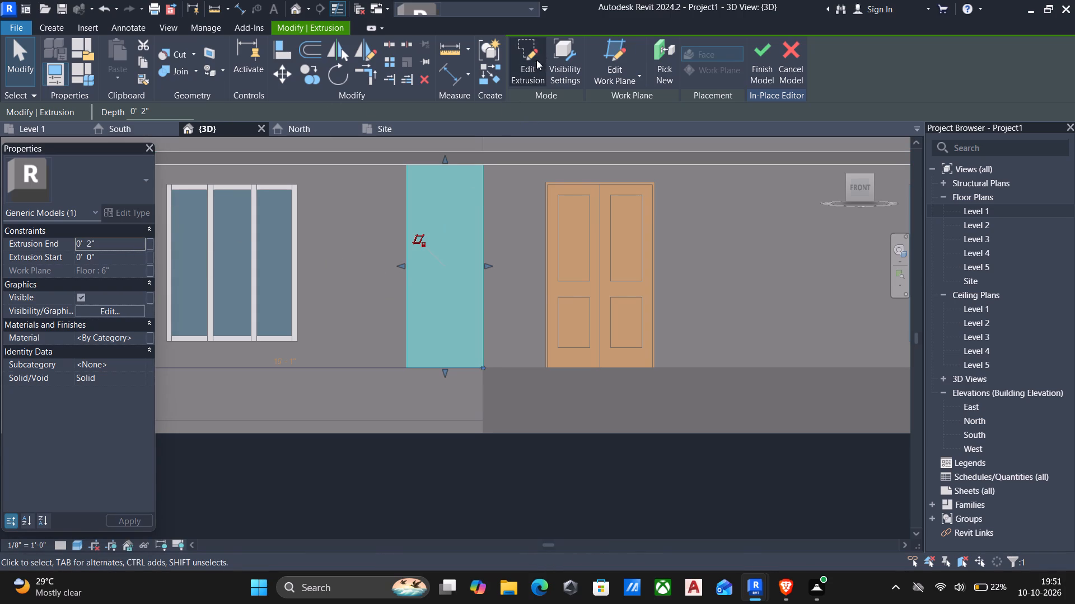
{"action": "left_click", "coordinate": [750, 57]}
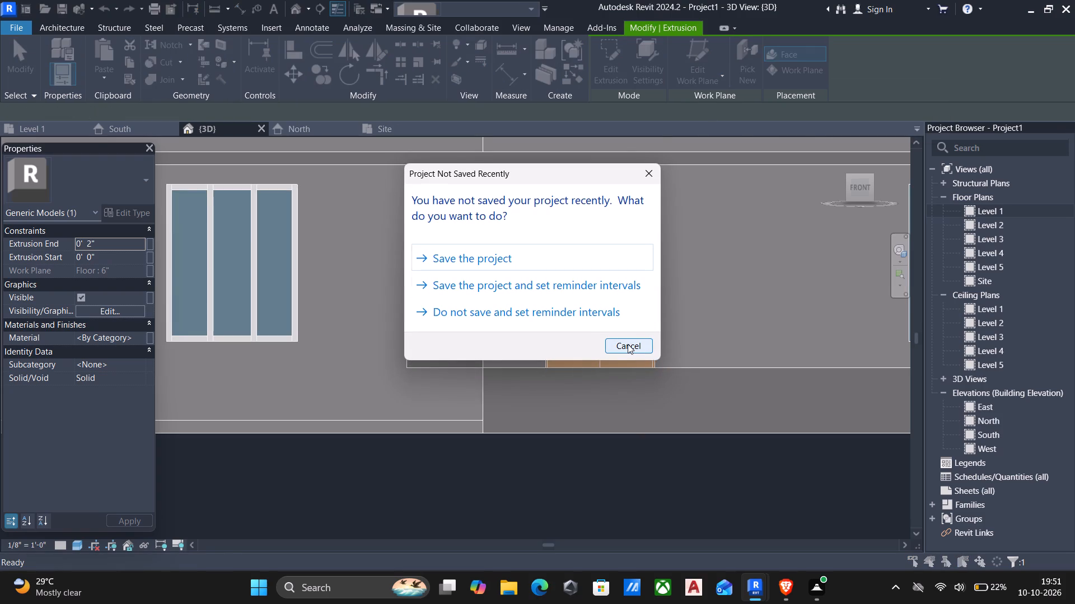
{"action": "left_click", "coordinate": [628, 344]}
Examine the thin wall panel between the mullioned window and the entrance from an angled front view.
{"action": "scroll", "coordinate": [564, 294], "scroll_direction": "down", "scroll_amount": 6}
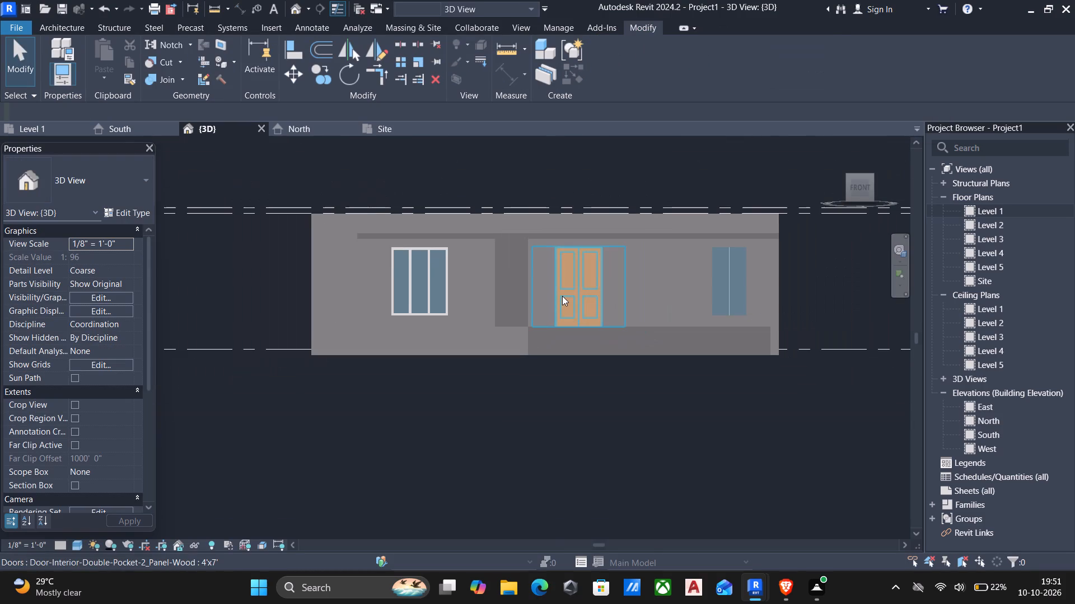
{"action": "middle_click_drag", "start_coordinate": [560, 296], "coordinate": [585, 377], "text": "shift"}
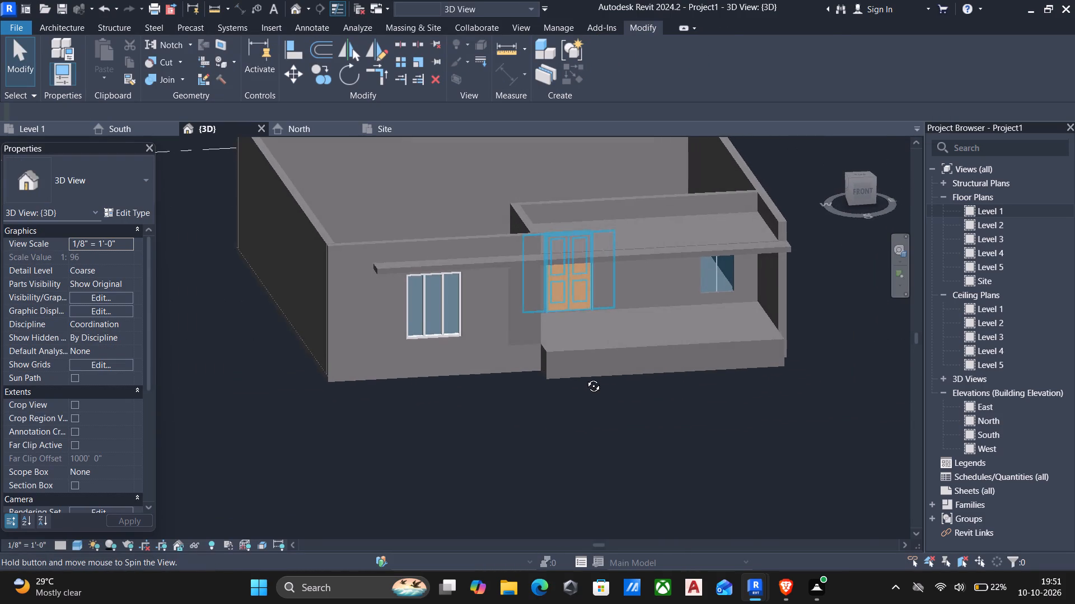
{"action": "middle_click_drag", "start_coordinate": [585, 377], "coordinate": [586, 367], "text": "shift"}
{"action": "scroll", "coordinate": [508, 252], "scroll_direction": "up", "scroll_amount": 6}
{"action": "scroll", "coordinate": [573, 416], "scroll_direction": "down", "scroll_amount": 2}
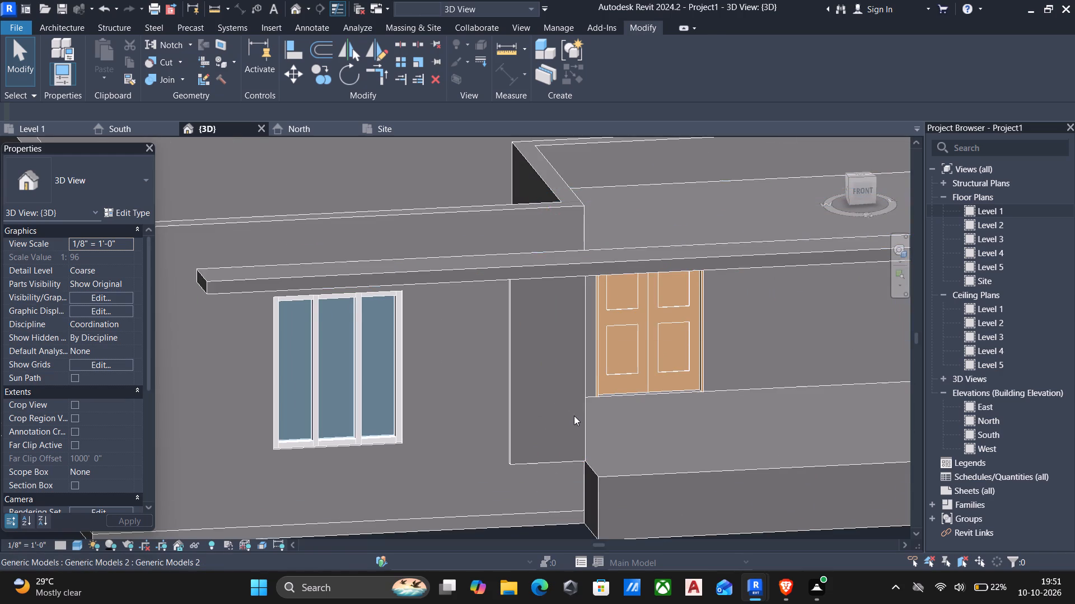
{"action": "scroll", "coordinate": [574, 416], "scroll_direction": "down", "scroll_amount": 2}
{"action": "middle_click_drag", "start_coordinate": [576, 415], "coordinate": [605, 338]}
{"action": "scroll", "coordinate": [605, 349], "scroll_direction": "up", "scroll_amount": 3}
Open the entrance base for in-place editing and start a solid extrusion with its work plane on the base's end face.
{"action": "left_click", "coordinate": [629, 410]}
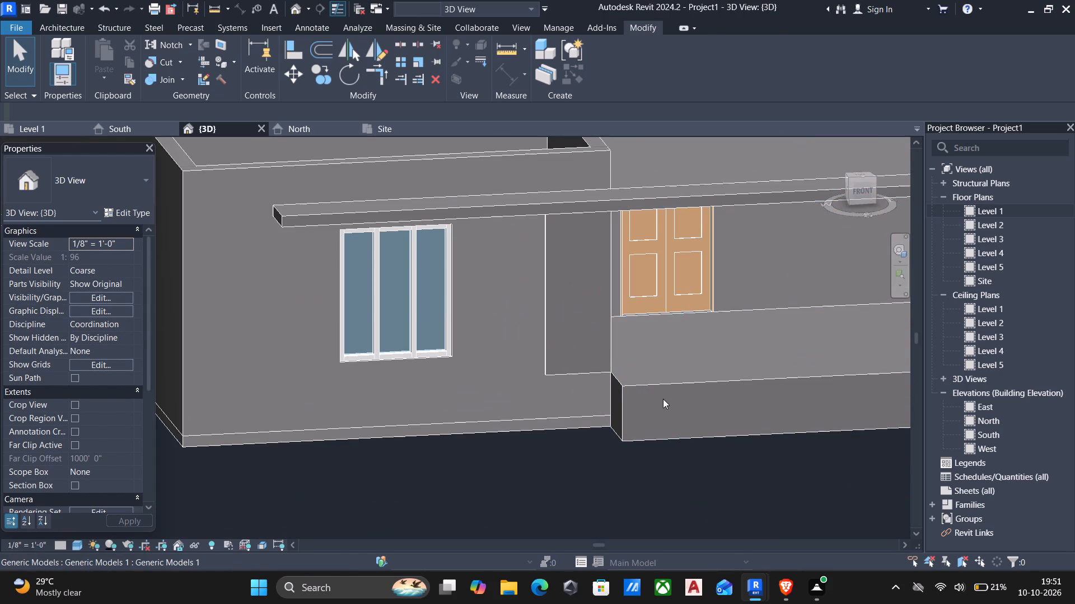
{"action": "left_click", "coordinate": [651, 385]}
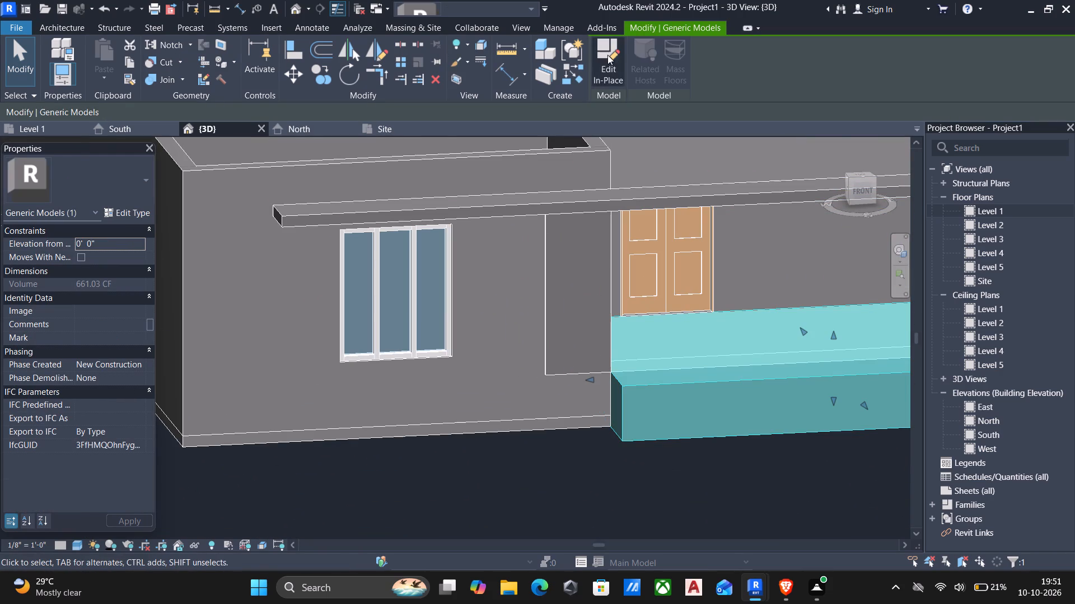
{"action": "left_click", "coordinate": [604, 55]}
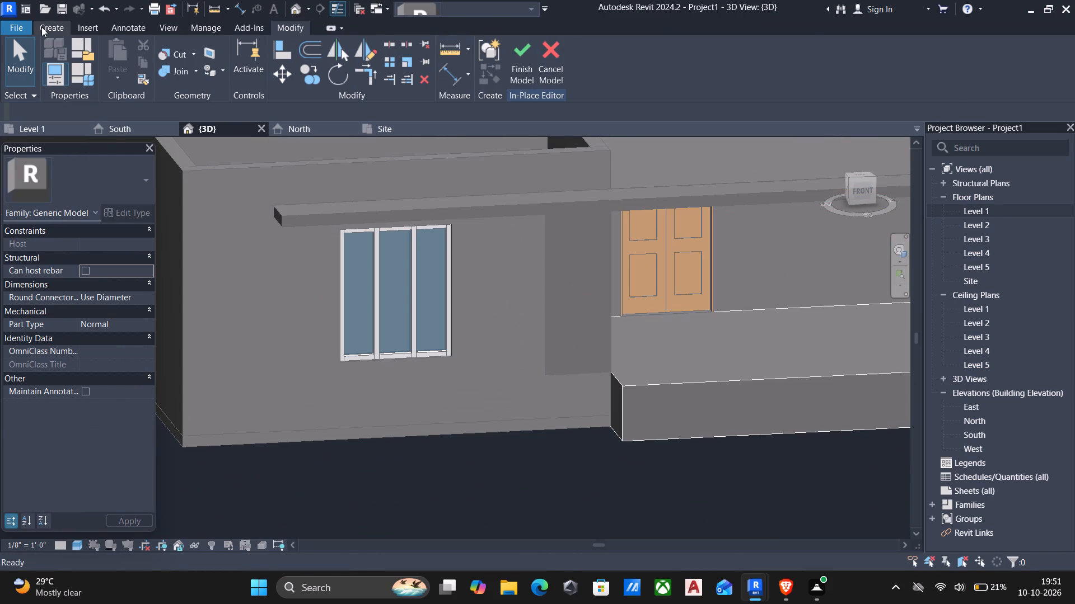
{"action": "left_click", "coordinate": [41, 27]}
{"action": "left_click", "coordinate": [121, 59]}
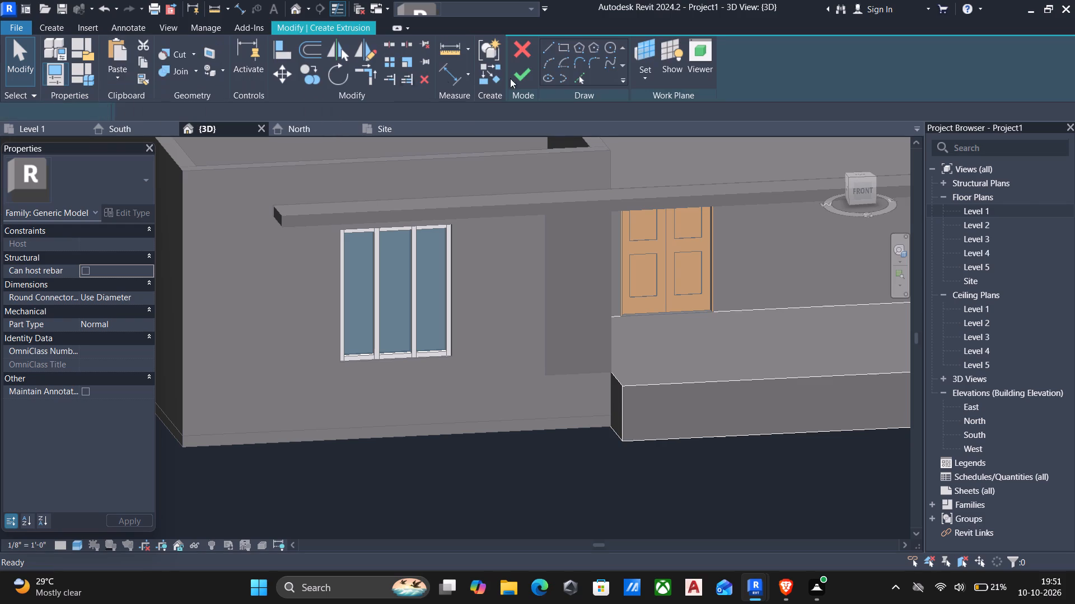
{"action": "left_click", "coordinate": [644, 74]}
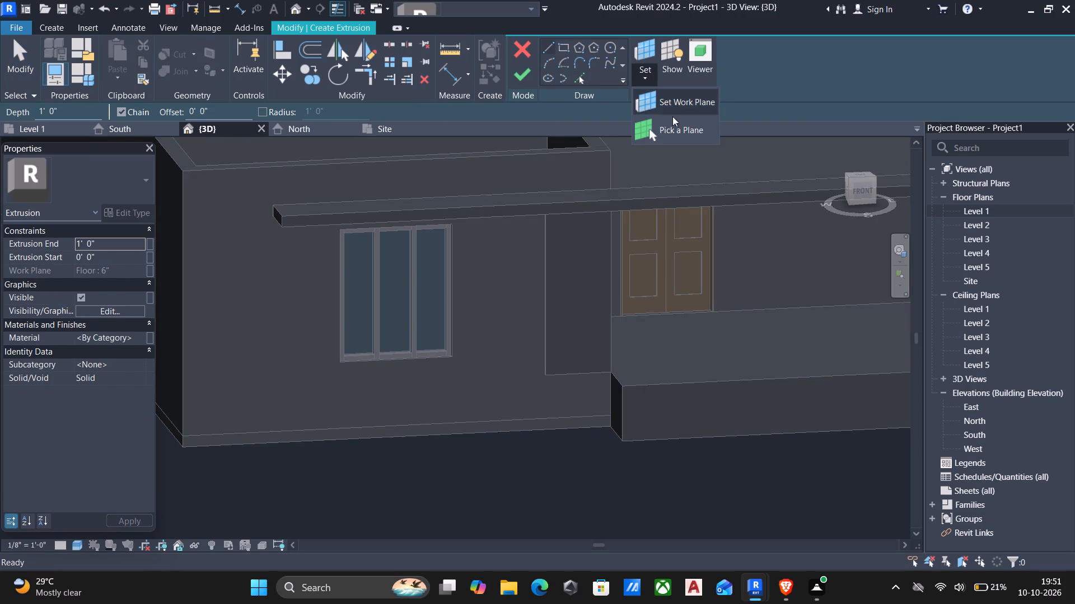
{"action": "left_click", "coordinate": [677, 132]}
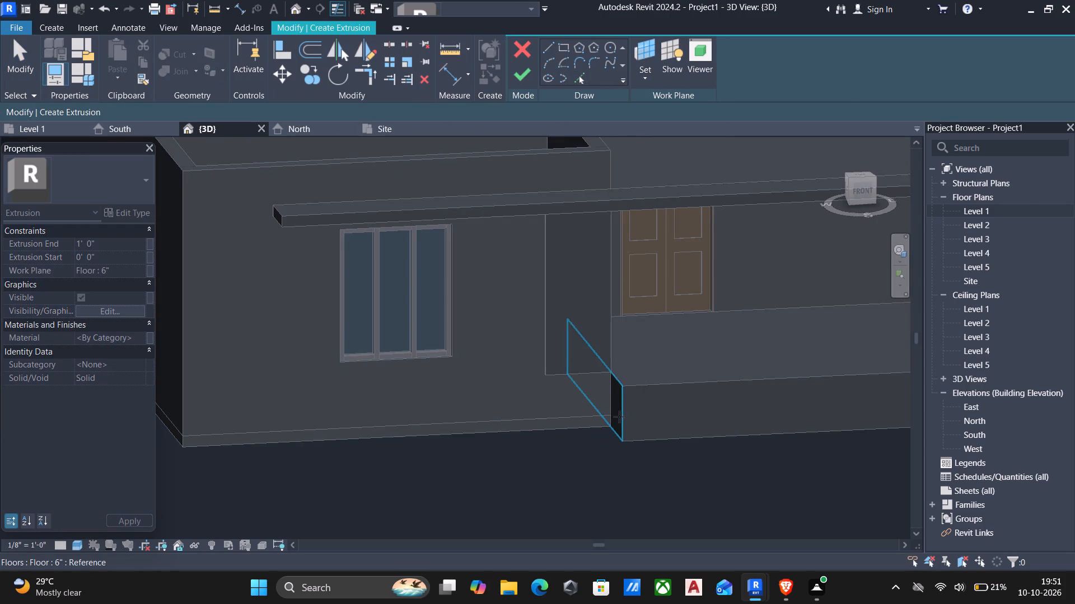
{"action": "left_click", "coordinate": [619, 417]}
Sketch a rectangle over the base's end face, about 2'-5" deep and 2'-6" tall.
{"action": "left_click", "coordinate": [559, 44]}
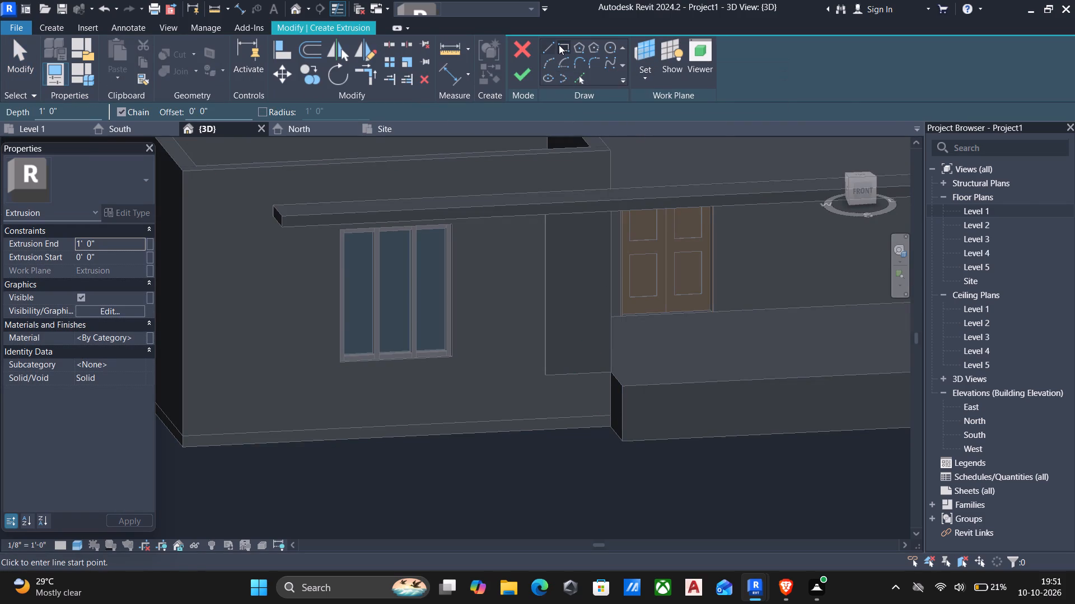
{"action": "scroll", "coordinate": [613, 400], "scroll_direction": "up", "scroll_amount": 5}
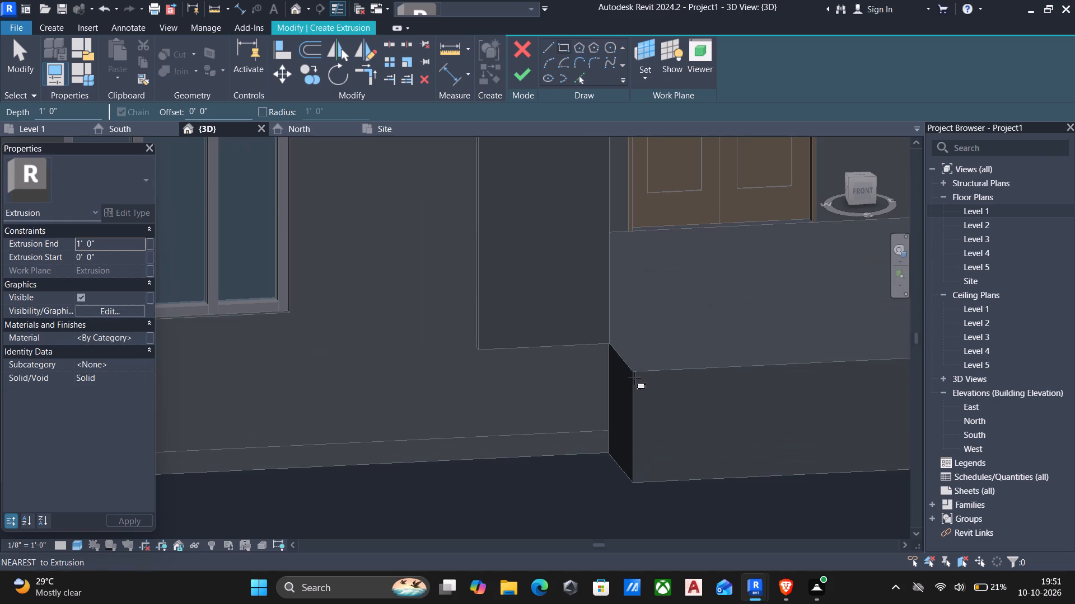
{"action": "left_click", "coordinate": [630, 373]}
{"action": "scroll", "coordinate": [610, 464], "scroll_direction": "up", "scroll_amount": 6}
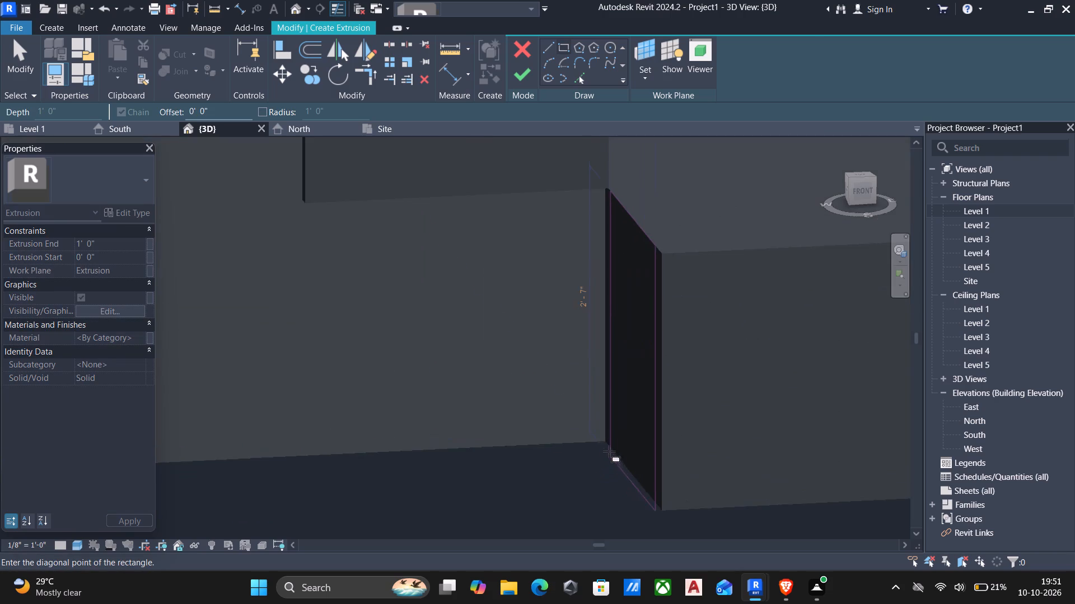
{"action": "scroll", "coordinate": [606, 445], "scroll_direction": "up", "scroll_amount": 5}
{"action": "left_click", "coordinate": [604, 440]}
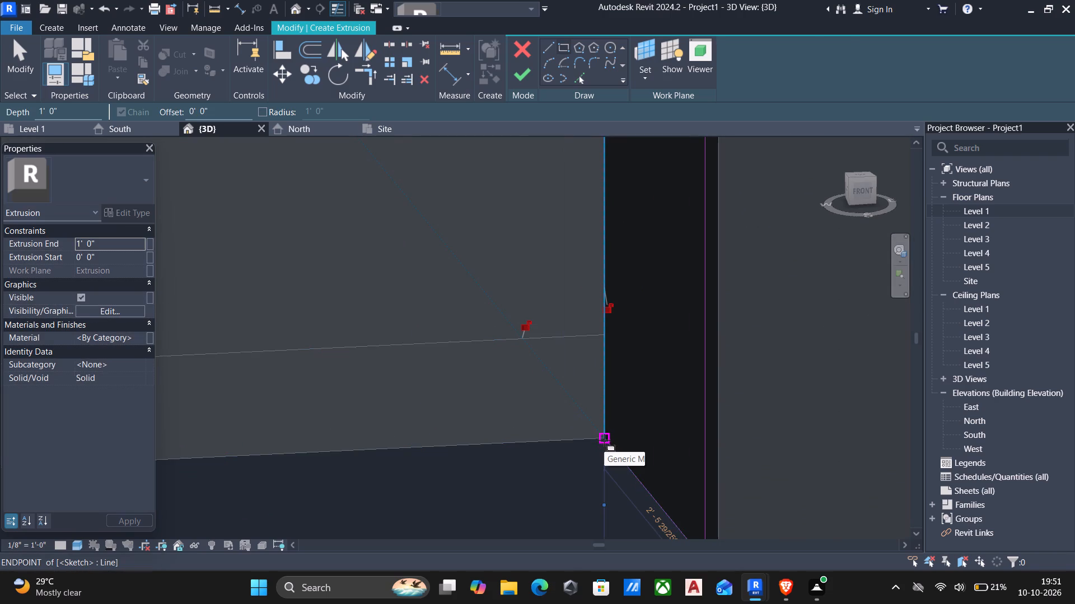
{"action": "key", "text": "Escape"}
{"action": "scroll", "coordinate": [611, 392], "scroll_direction": "down", "scroll_amount": 5}
{"action": "scroll", "coordinate": [616, 202], "scroll_direction": "down", "scroll_amount": 3}
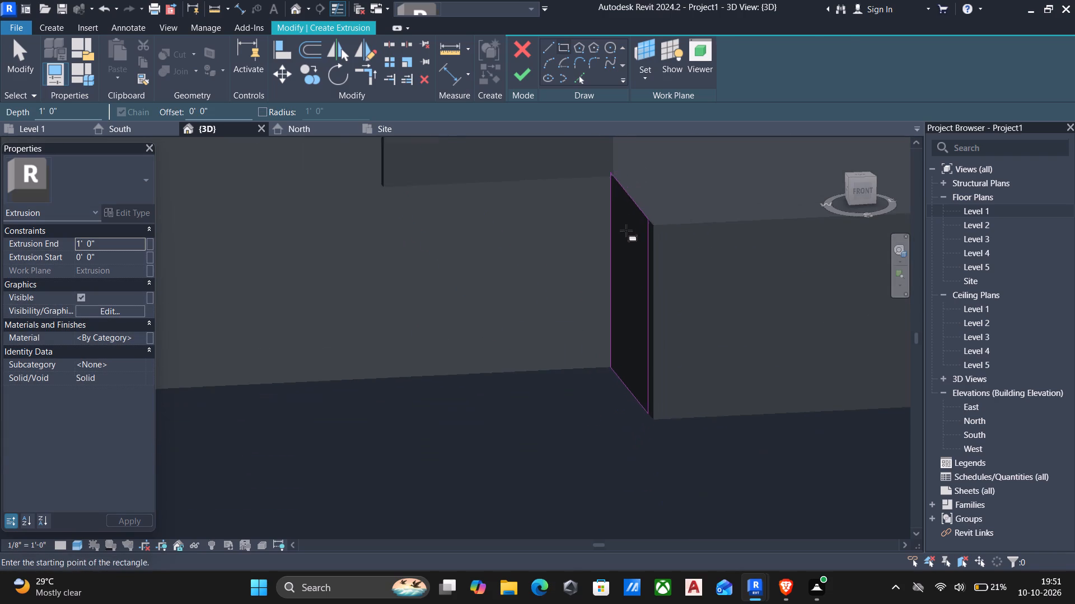
{"action": "scroll", "coordinate": [626, 230], "scroll_direction": "down", "scroll_amount": 1}
Nudge the rectangle's front vertical line outward towards the base's front edge, and finish the sketch with a 1'-0" extrusion.
{"action": "key", "text": "Escape"}
{"action": "left_click", "coordinate": [642, 258]}
{"action": "key", "text": "Down"}
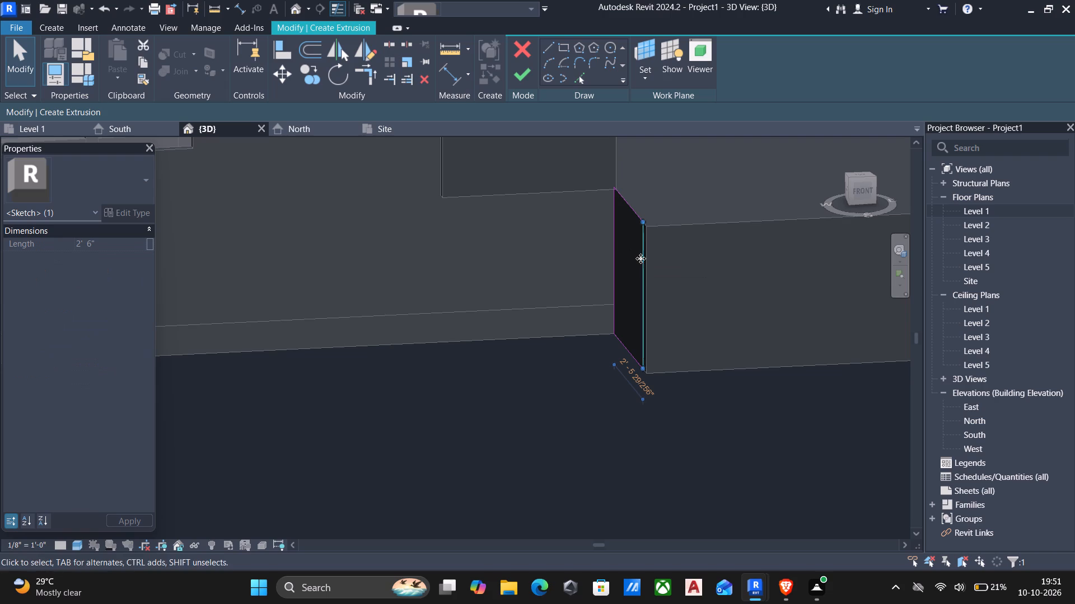
{"action": "key", "text": "Down"}
{"action": "key", "text": "Right"}
{"action": "key", "text": "Right"}
{"action": "key", "text": "Right"}
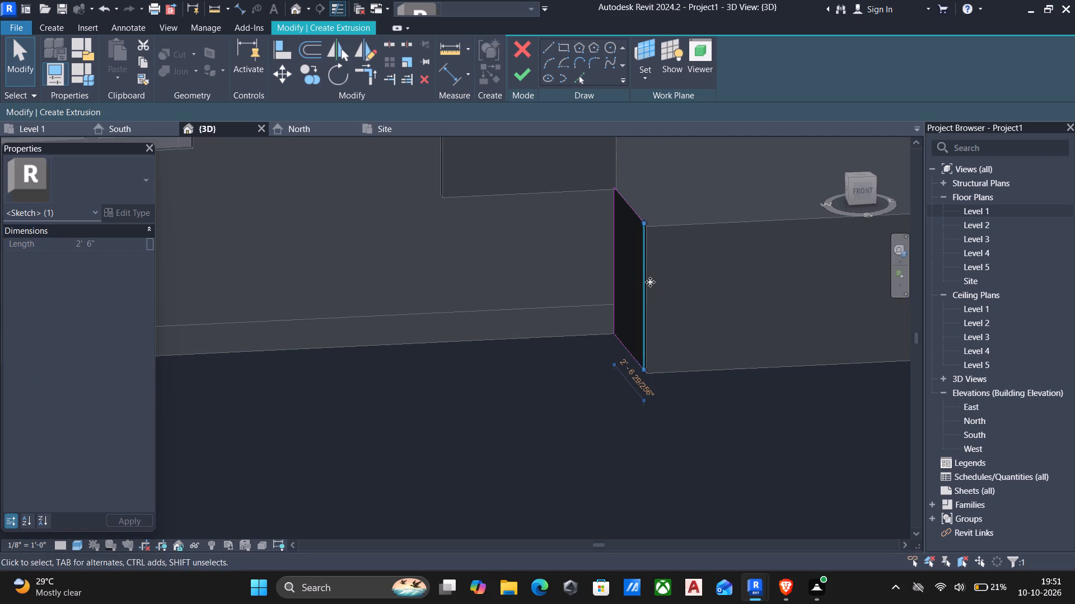
{"action": "scroll", "coordinate": [632, 338], "scroll_direction": "up", "scroll_amount": 5}
{"action": "key", "text": "Right"}
{"action": "key", "text": "Right"}
{"action": "key", "text": "Right"}
{"action": "key", "text": "Right"}
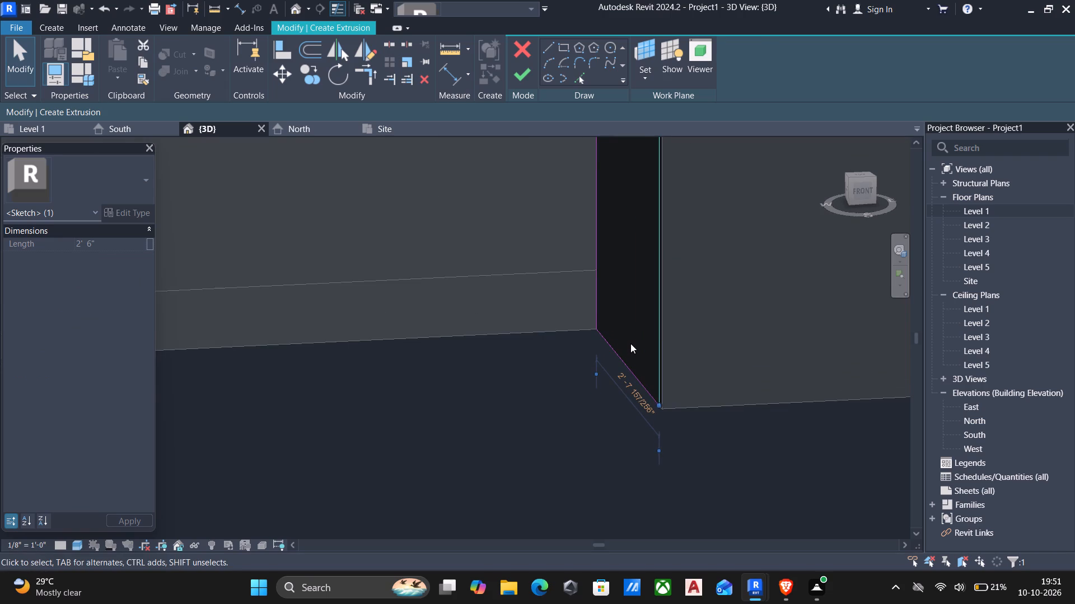
{"action": "key", "text": "Right"}
{"action": "left_click", "coordinate": [516, 74]}
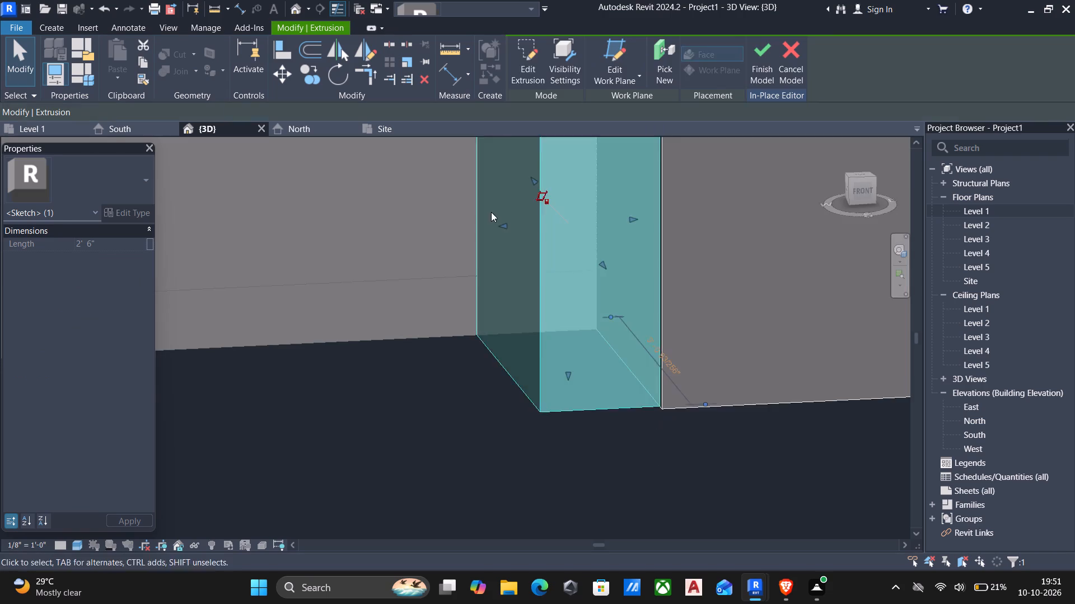
Align the front face of the 1'-0" block with the entrance base's front face.
{"action": "scroll", "coordinate": [490, 219], "scroll_direction": "down", "scroll_amount": 5}
{"action": "middle_click_drag", "start_coordinate": [485, 246], "coordinate": [487, 360]}
{"action": "key", "text": "Escape"}
{"action": "scroll", "coordinate": [484, 351], "scroll_direction": "down", "scroll_amount": 4}
{"action": "middle_click_drag", "start_coordinate": [484, 351], "coordinate": [487, 366]}
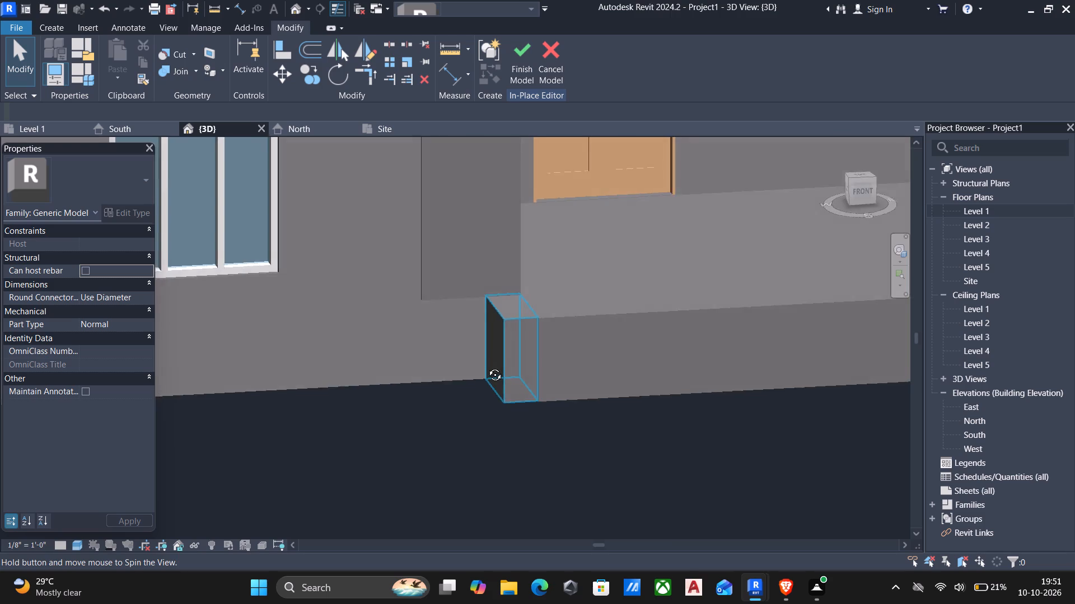
{"action": "middle_click_drag", "start_coordinate": [487, 366], "coordinate": [534, 373]}
{"action": "key", "text": "a"}
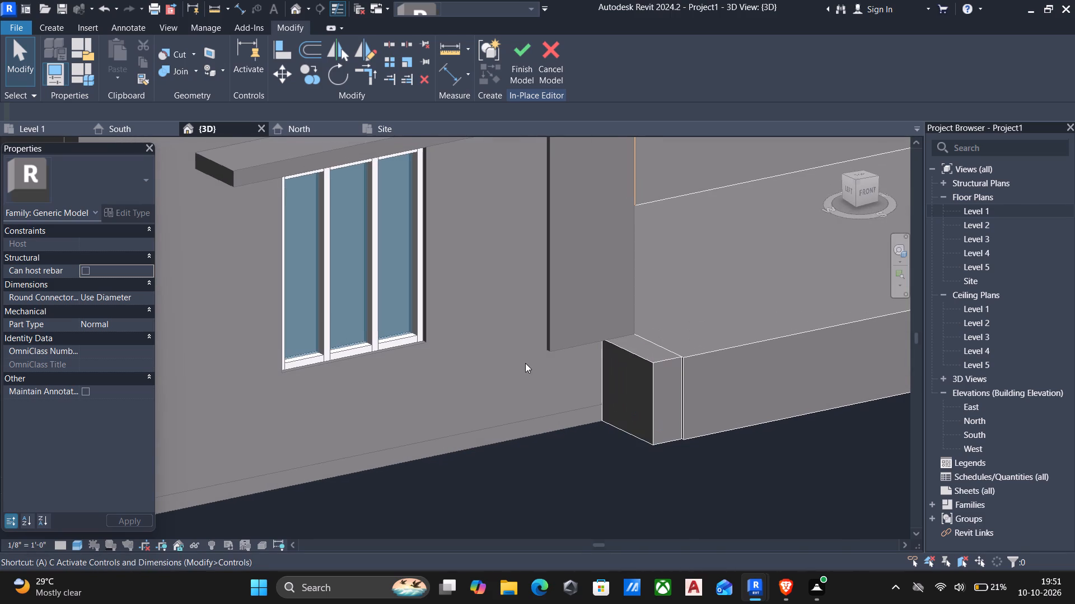
{"action": "key", "text": "l"}
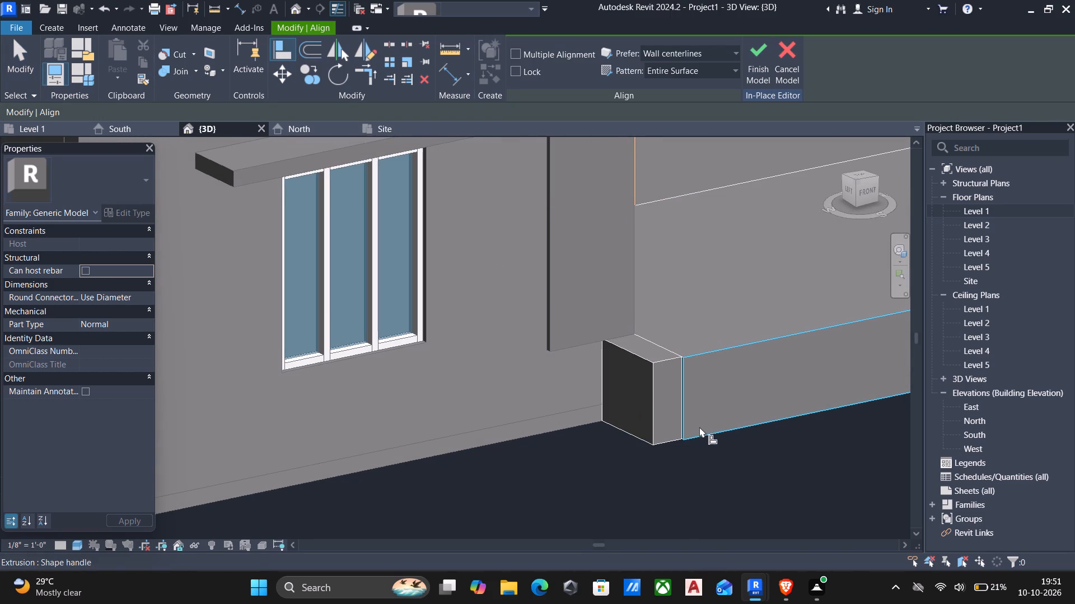
{"action": "left_click", "coordinate": [700, 435]}
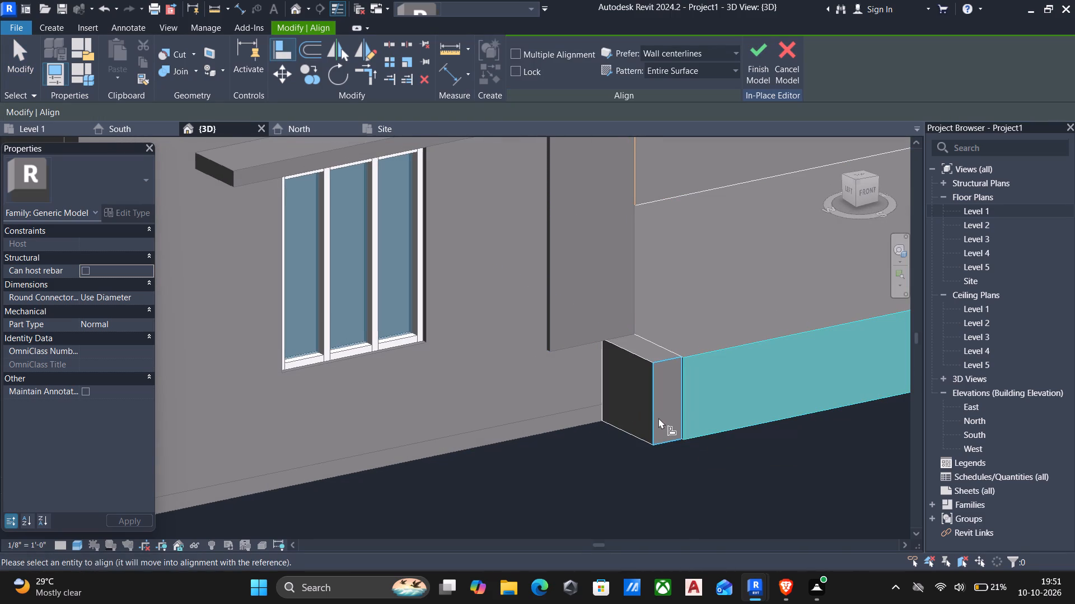
{"action": "left_click", "coordinate": [658, 418]}
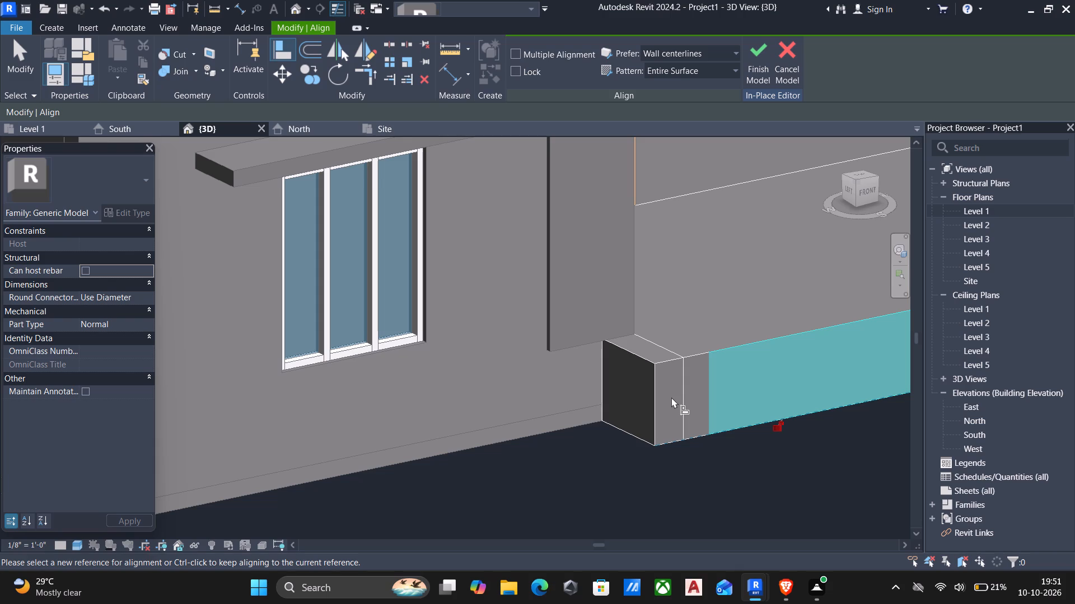
{"action": "key", "text": "Escape"}
Start another solid extrusion with the rectangle tool, setting its work plane to the front face of the 6" floor.
{"action": "middle_click_drag", "start_coordinate": [660, 397], "coordinate": [632, 402]}
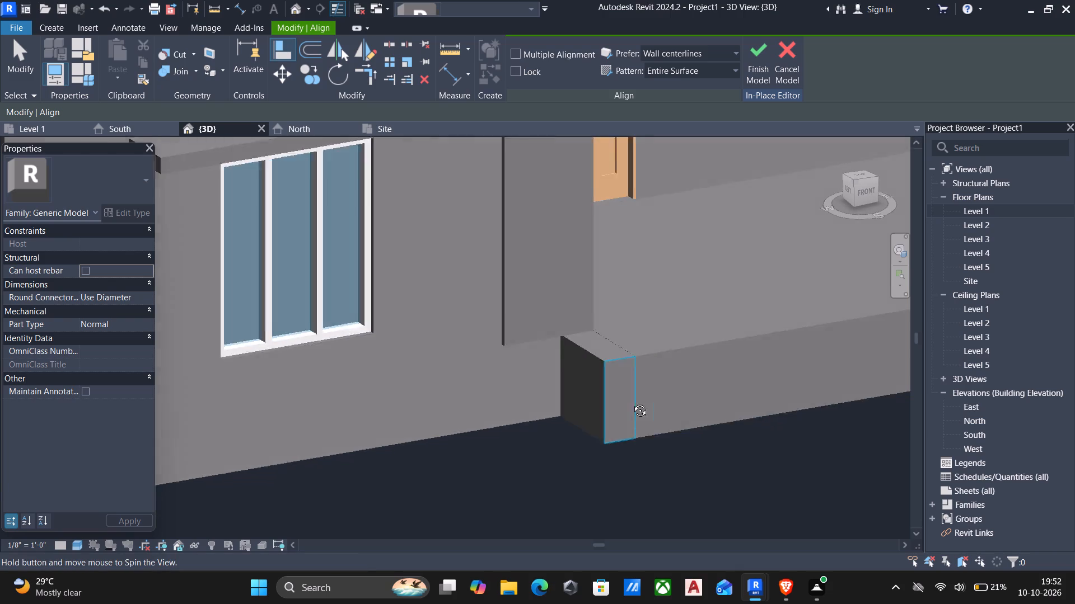
{"action": "middle_click_drag", "start_coordinate": [632, 402], "coordinate": [578, 374]}
{"action": "scroll", "coordinate": [550, 383], "scroll_direction": "down", "scroll_amount": 3}
{"action": "middle_click_drag", "start_coordinate": [548, 385], "coordinate": [633, 399]}
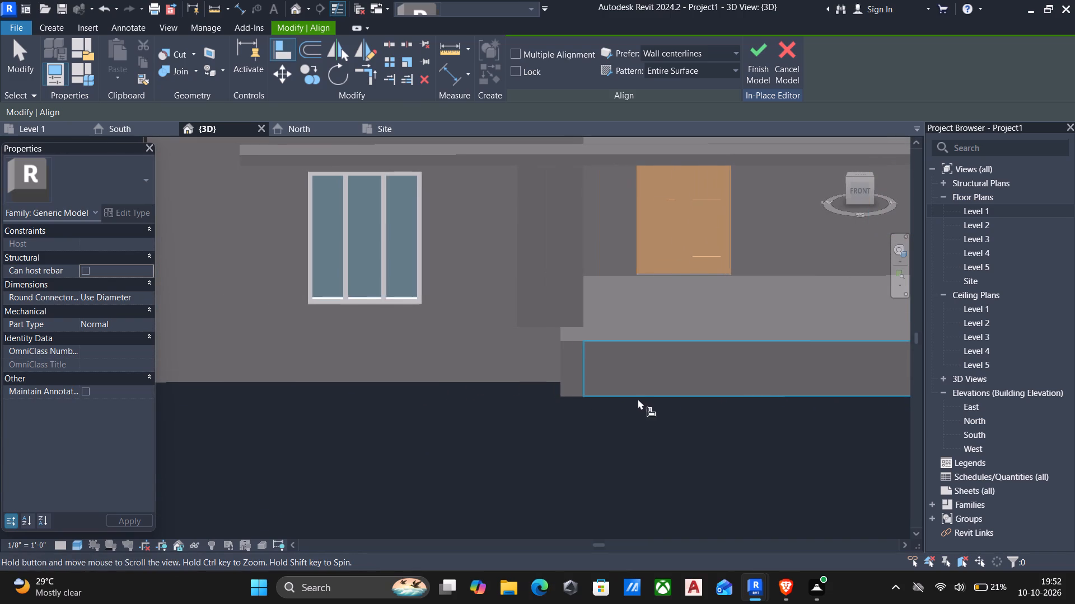
{"action": "middle_click_drag", "start_coordinate": [656, 391], "coordinate": [669, 397]}
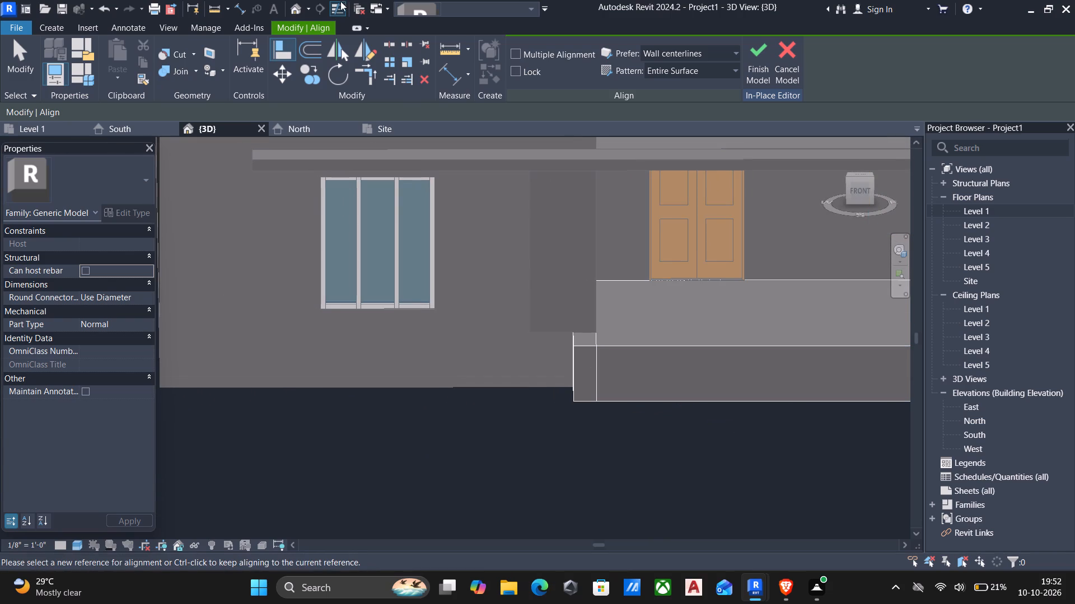
{"action": "left_click", "coordinate": [60, 25]}
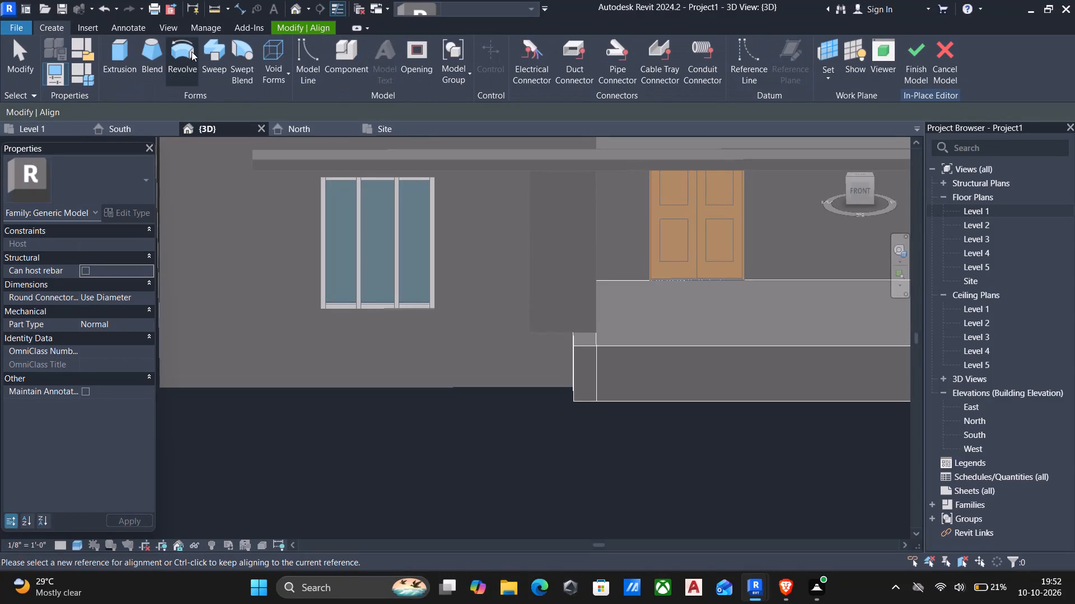
{"action": "left_click", "coordinate": [121, 41]}
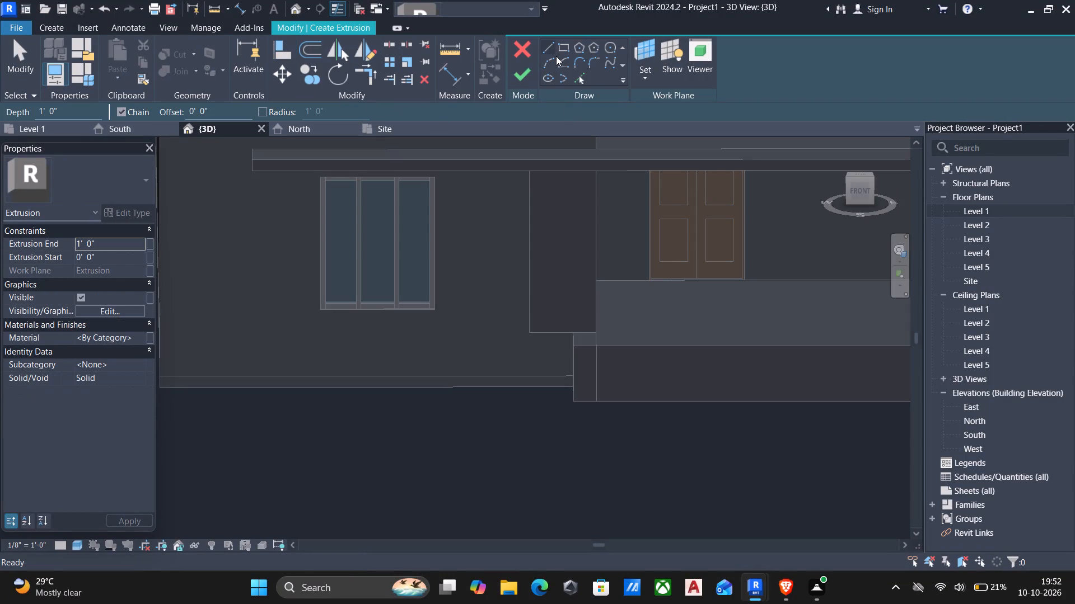
{"action": "left_click", "coordinate": [643, 79]}
{"action": "left_click", "coordinate": [669, 134]}
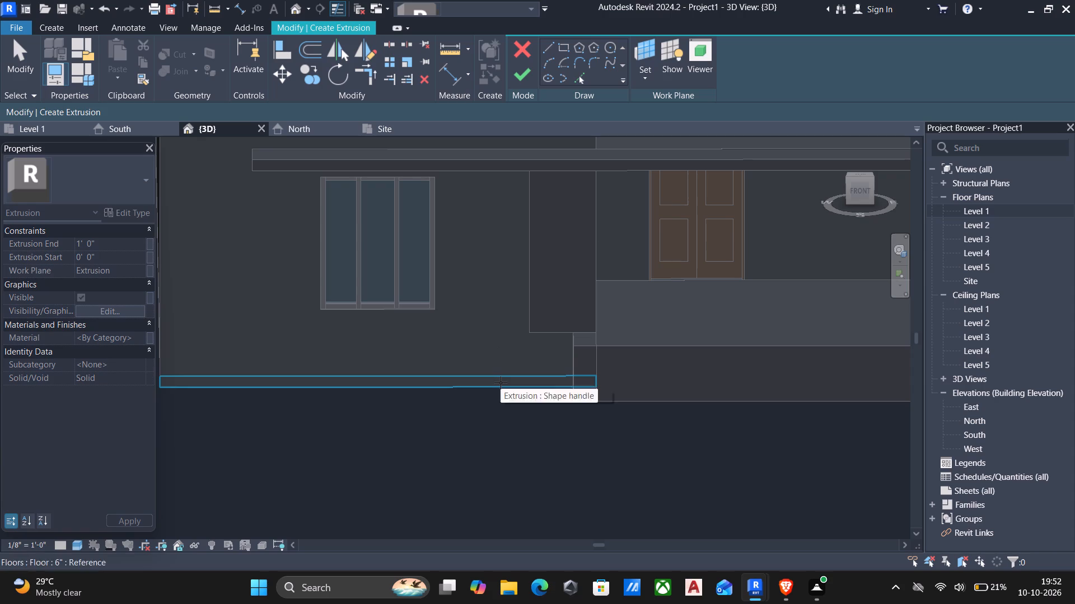
{"action": "left_click", "coordinate": [501, 383]}
{"action": "left_click", "coordinate": [562, 46]}
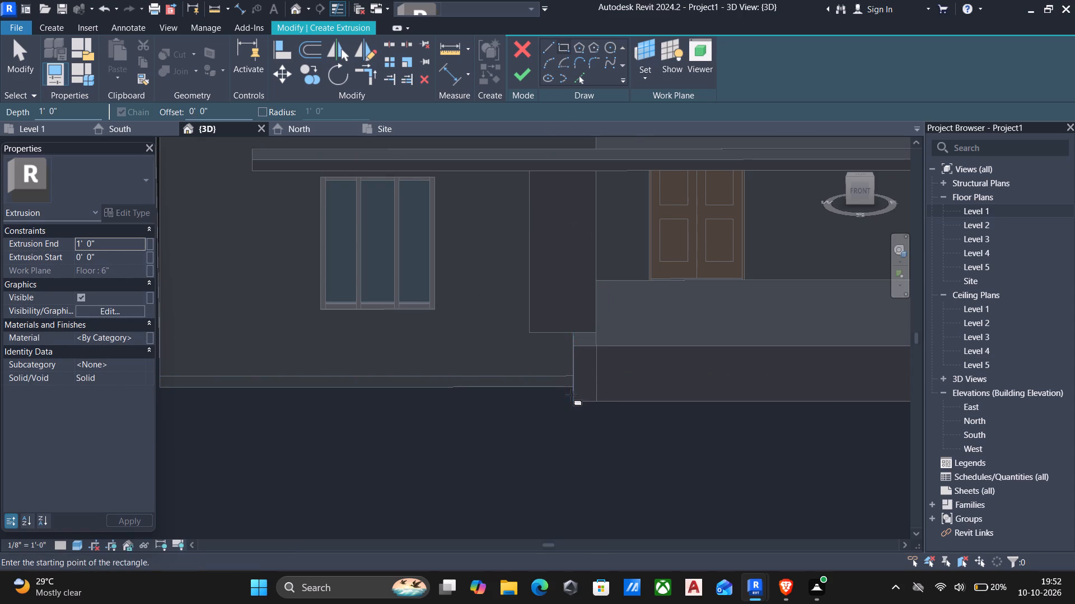
Reset the extrusion's work plane to the exposed end face of the 1'-0" block.
{"action": "scroll", "coordinate": [570, 397], "scroll_direction": "down", "scroll_amount": 5}
{"action": "middle_click_drag", "start_coordinate": [570, 397], "coordinate": [737, 399]}
{"action": "scroll", "coordinate": [737, 397], "scroll_direction": "up", "scroll_amount": 1}
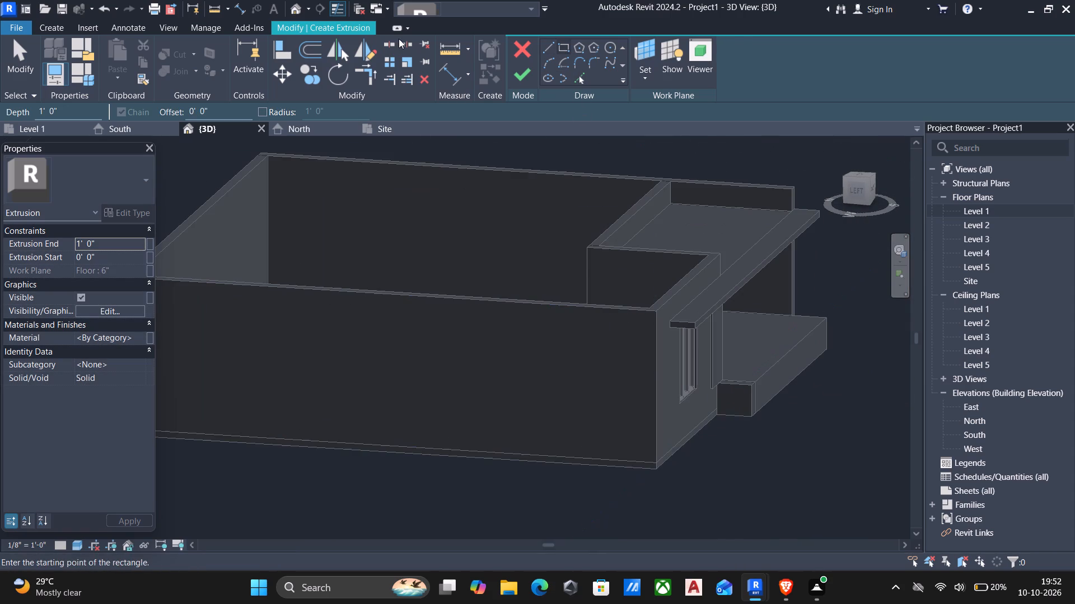
{"action": "left_click", "coordinate": [648, 87]}
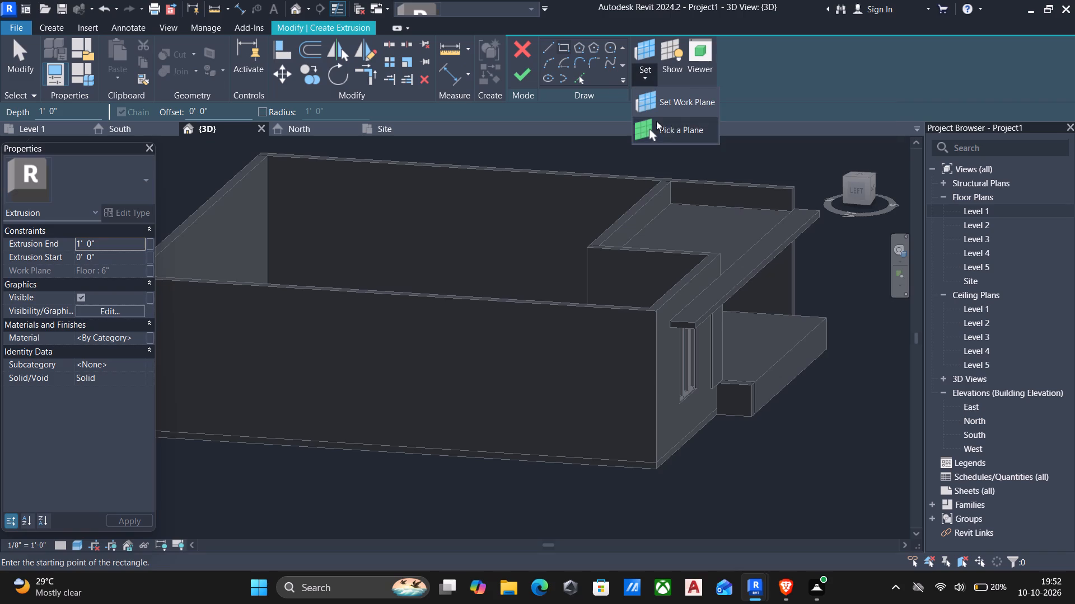
{"action": "left_click_drag", "start_coordinate": [666, 126], "coordinate": [670, 142]}
{"action": "left_click", "coordinate": [740, 389]}
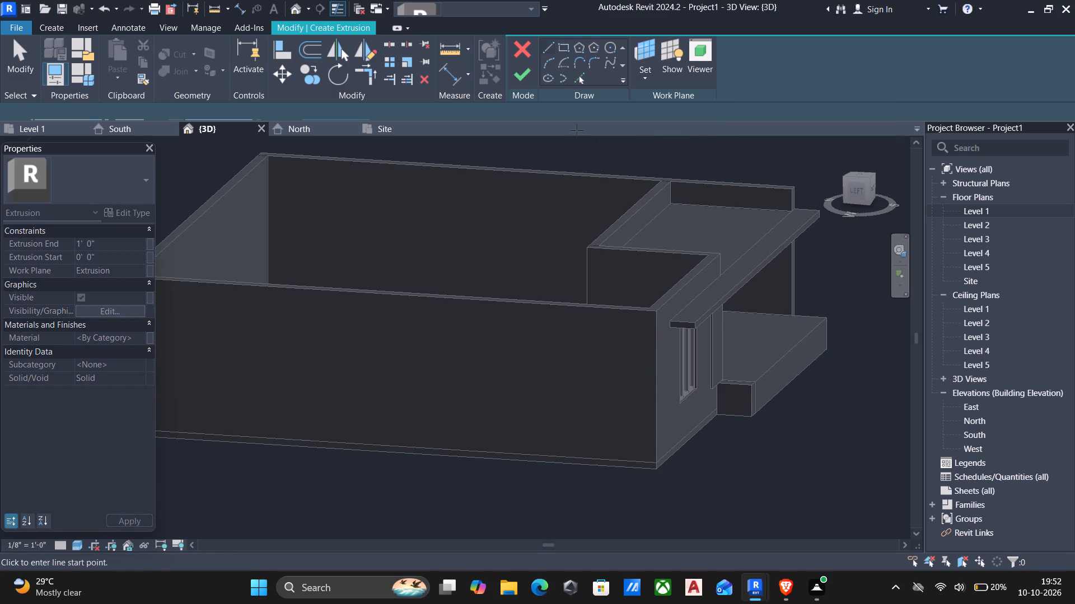
Sketch a narrow vertical rectangle on the block's end face, about 6" wide and 2'-6" tall, spanning its top and bottom edges.
{"action": "left_click", "coordinate": [562, 43]}
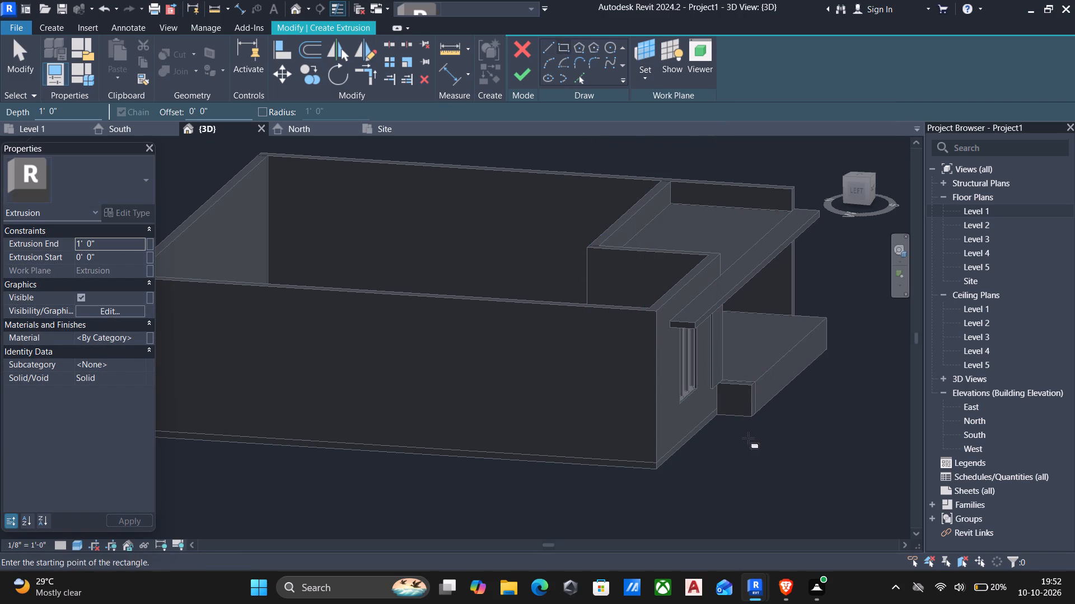
{"action": "scroll", "coordinate": [718, 408], "scroll_direction": "up", "scroll_amount": 11}
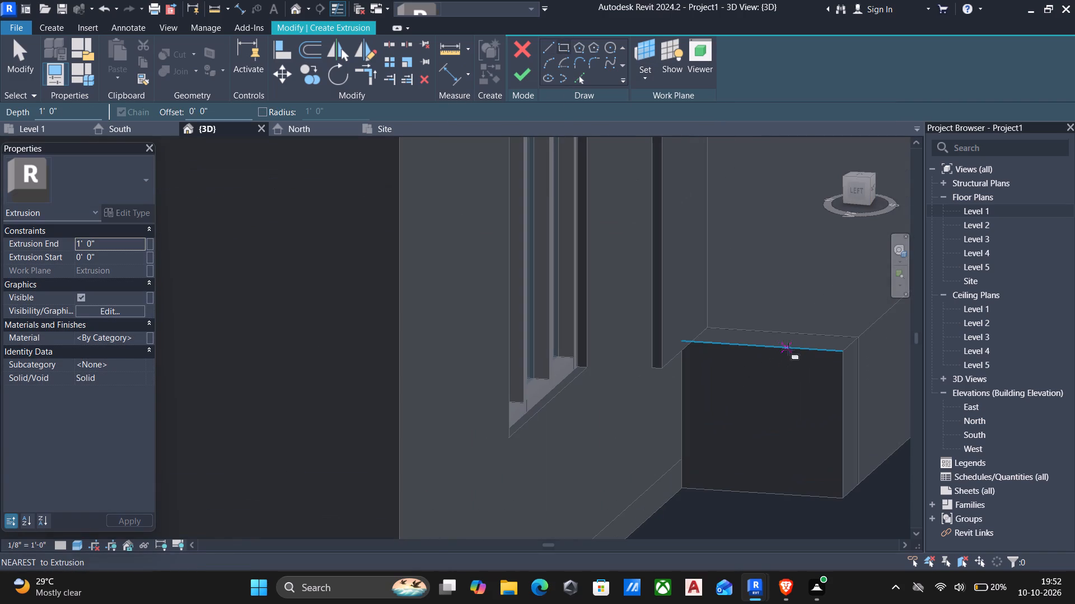
{"action": "left_click", "coordinate": [792, 350]}
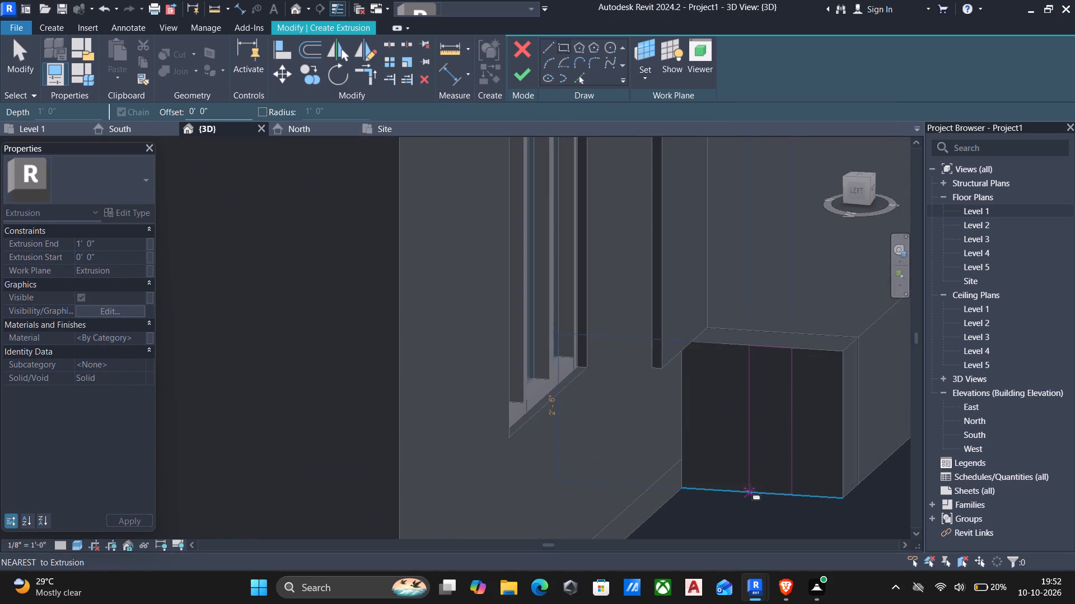
{"action": "left_click", "coordinate": [756, 489]}
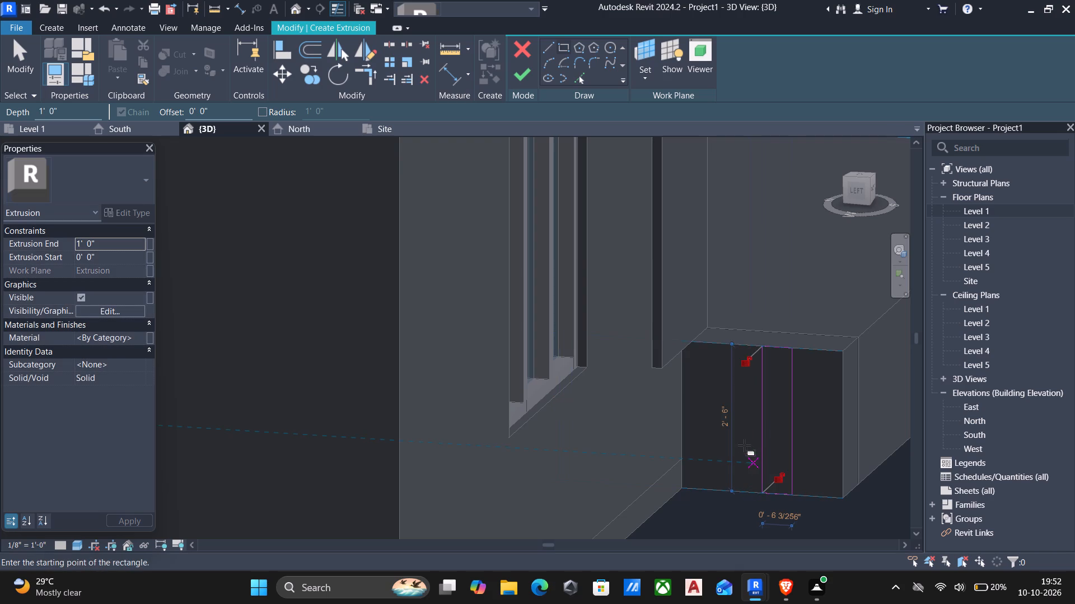
Finish the narrow rectangle sketch as a solid extrusion with a 1'-0" depth.
{"action": "key", "text": "Escape"}
{"action": "key", "text": "Escape"}
{"action": "left_click", "coordinate": [513, 77]}
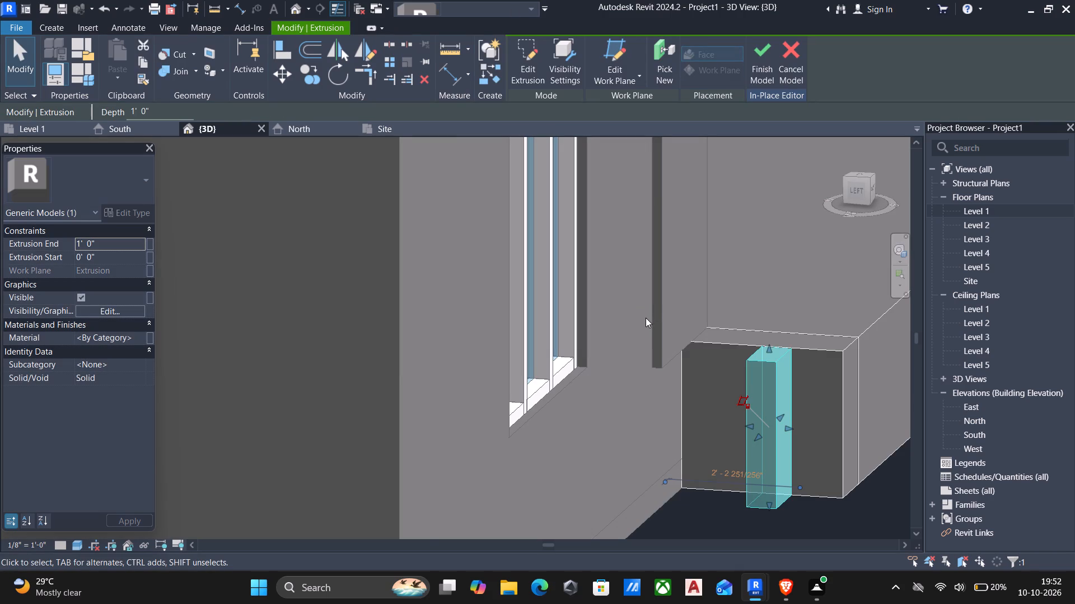
Raise the new extrusion's top slightly and stretch it along the facade below the mullioned window, to about 15'-0" long.
{"action": "scroll", "coordinate": [646, 323], "scroll_direction": "down", "scroll_amount": 5}
{"action": "middle_click_drag", "start_coordinate": [642, 328], "coordinate": [504, 405], "text": "shift"}
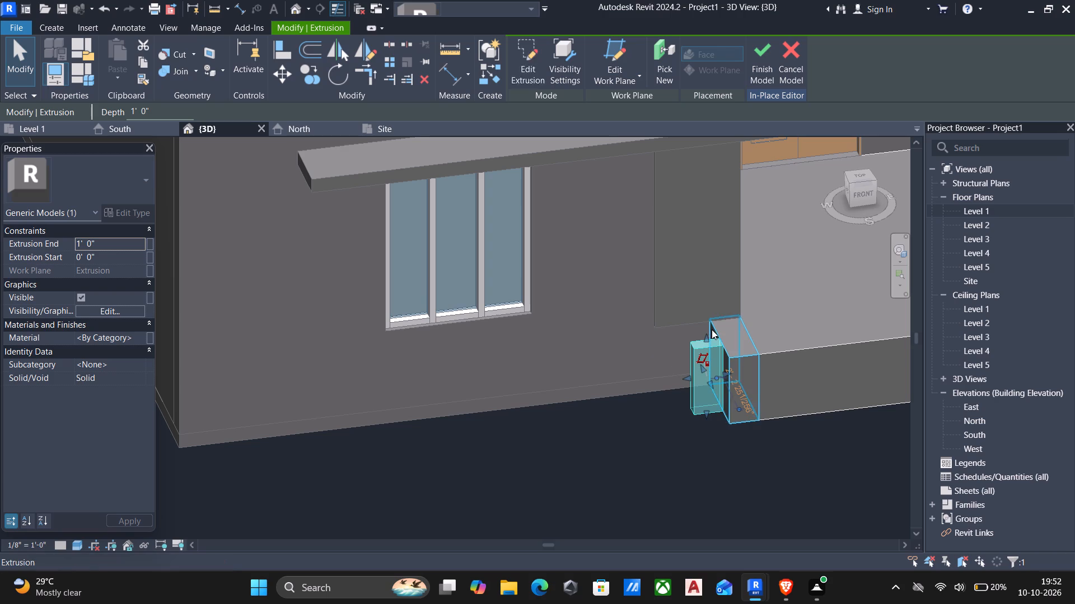
{"action": "left_click_drag", "start_coordinate": [708, 336], "coordinate": [711, 327]}
{"action": "left_click_drag", "start_coordinate": [685, 367], "coordinate": [509, 410]}
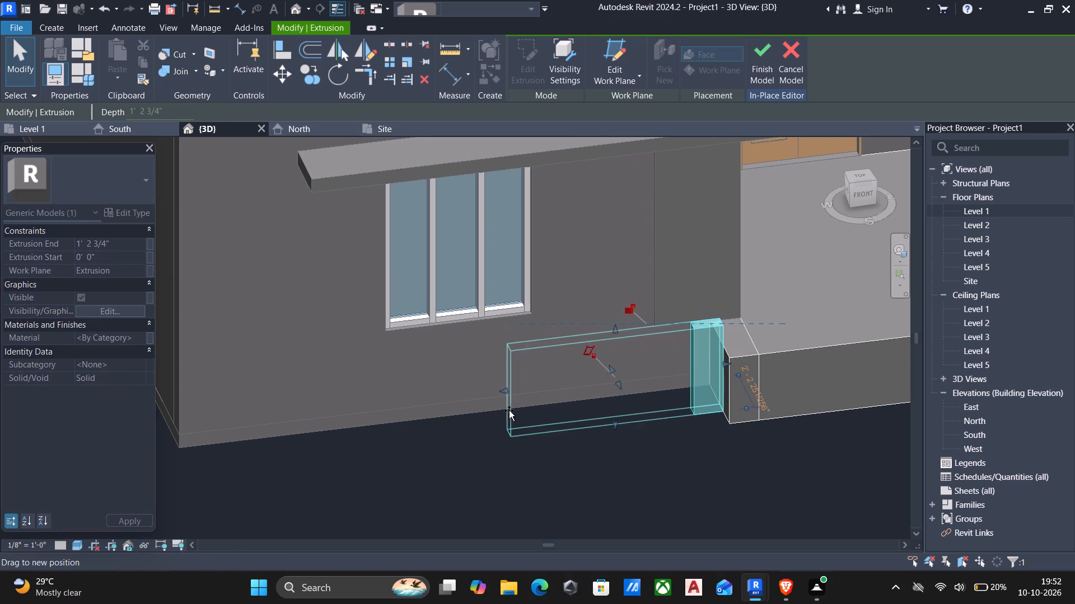
{"action": "left_click_drag", "start_coordinate": [509, 410], "coordinate": [462, 407]}
{"action": "scroll", "coordinate": [508, 412], "scroll_direction": "down", "scroll_amount": 2}
{"action": "middle_click_drag", "start_coordinate": [506, 413], "coordinate": [627, 368]}
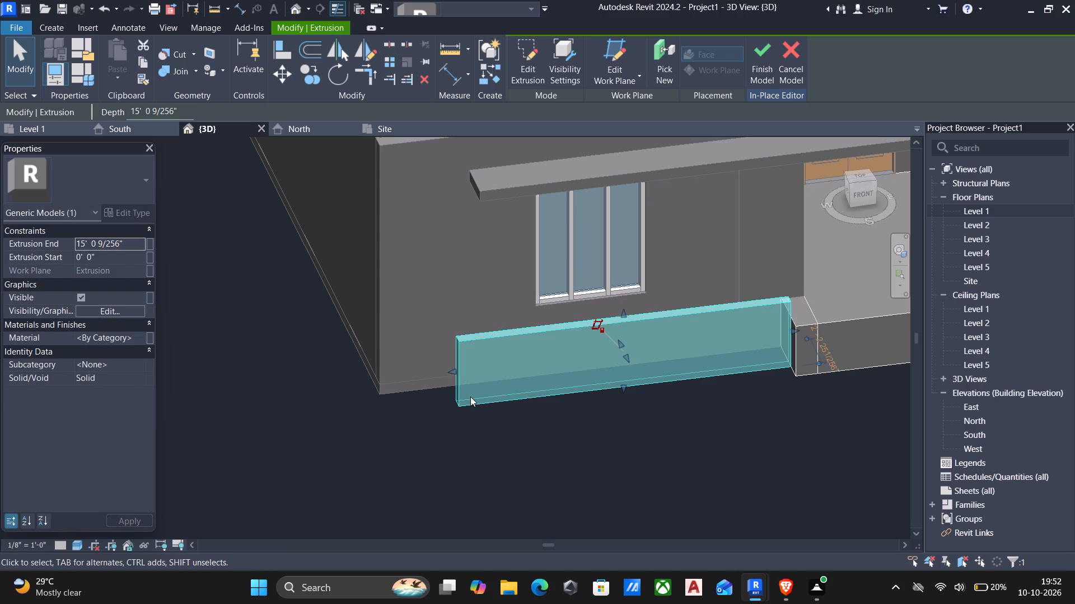
{"action": "key", "text": "Escape"}
Lower the low wall's top edge slightly in the front view, leaving it just above the entrance base's top.
{"action": "scroll", "coordinate": [471, 398], "scroll_direction": "down", "scroll_amount": 5}
{"action": "middle_click_drag", "start_coordinate": [470, 403], "coordinate": [421, 329], "text": "shift"}
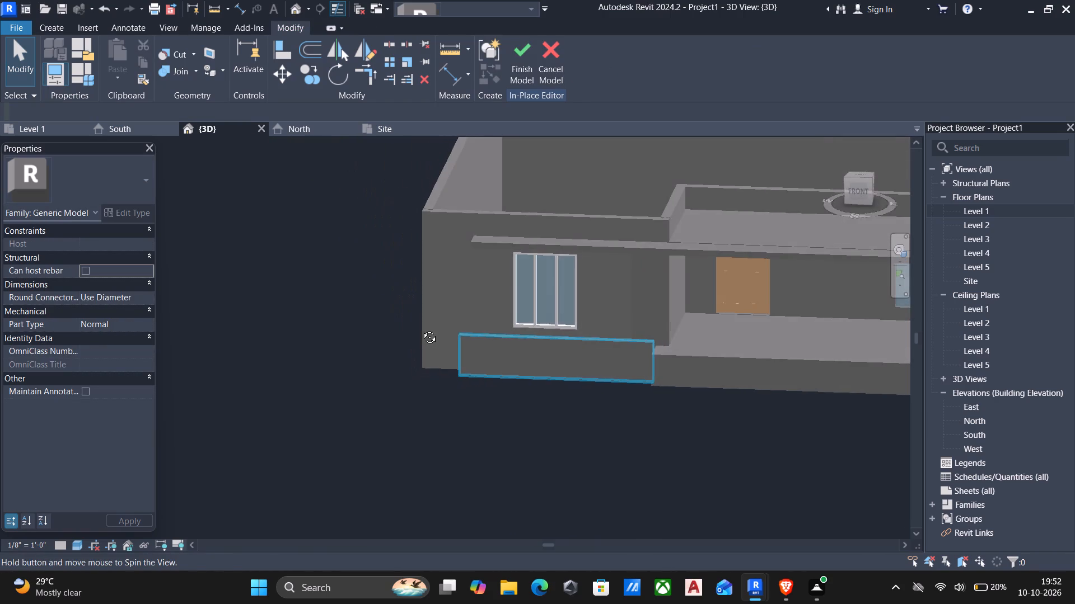
{"action": "middle_click_drag", "start_coordinate": [421, 329], "coordinate": [421, 328], "text": "shift"}
{"action": "left_click", "coordinate": [854, 187]}
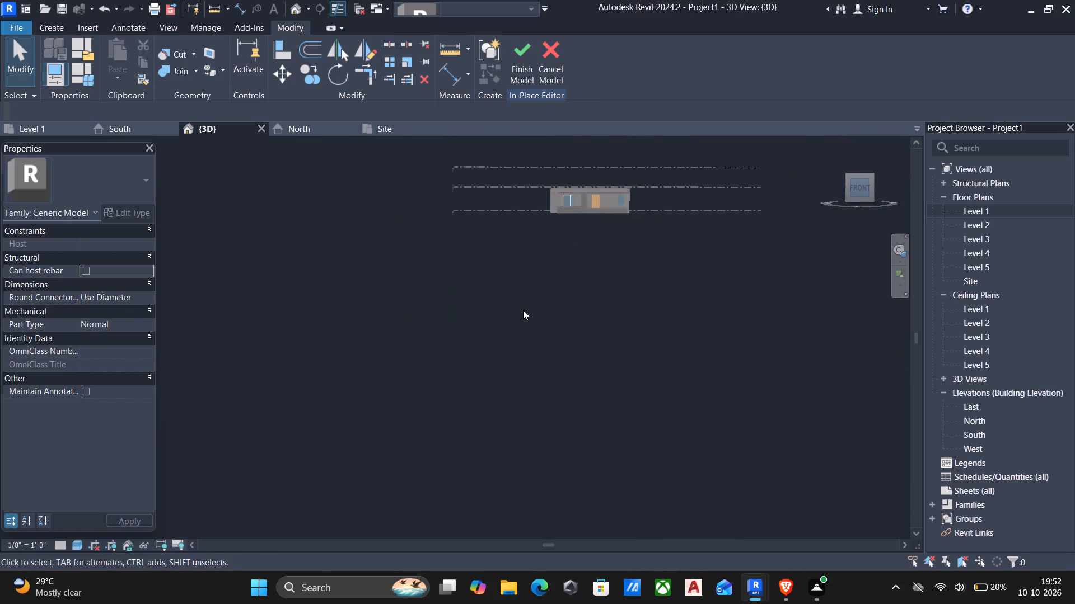
{"action": "scroll", "coordinate": [516, 268], "scroll_direction": "up", "scroll_amount": 6}
{"action": "scroll", "coordinate": [322, 388], "scroll_direction": "up", "scroll_amount": 6}
{"action": "scroll", "coordinate": [478, 352], "scroll_direction": "up", "scroll_amount": 9}
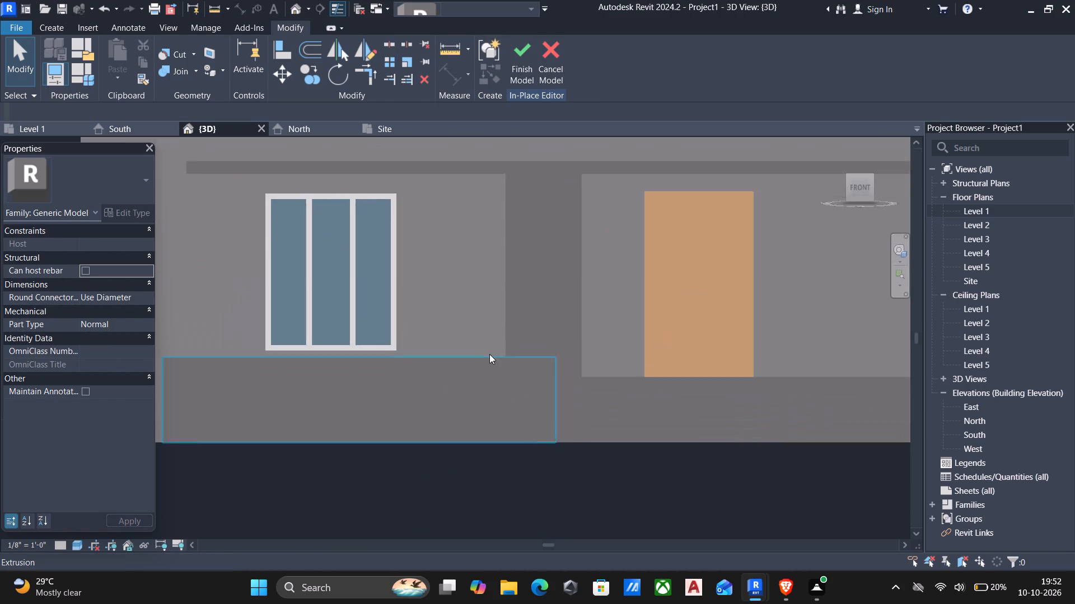
{"action": "scroll", "coordinate": [489, 354], "scroll_direction": "up", "scroll_amount": 5}
{"action": "left_click", "coordinate": [459, 355]}
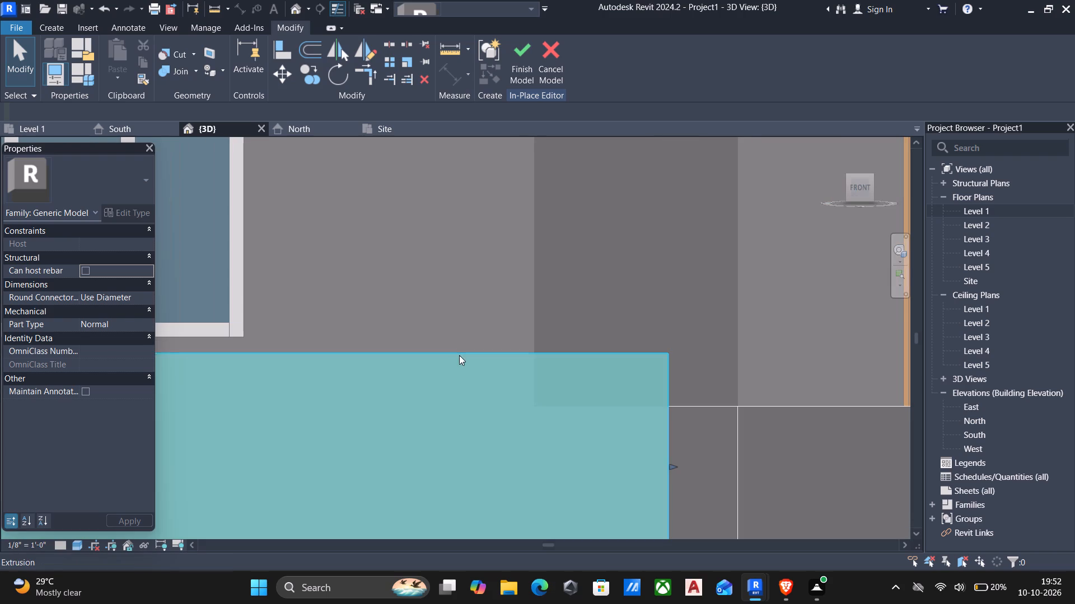
{"action": "scroll", "coordinate": [387, 376], "scroll_direction": "down", "scroll_amount": 5}
{"action": "scroll", "coordinate": [300, 373], "scroll_direction": "down", "scroll_amount": 1}
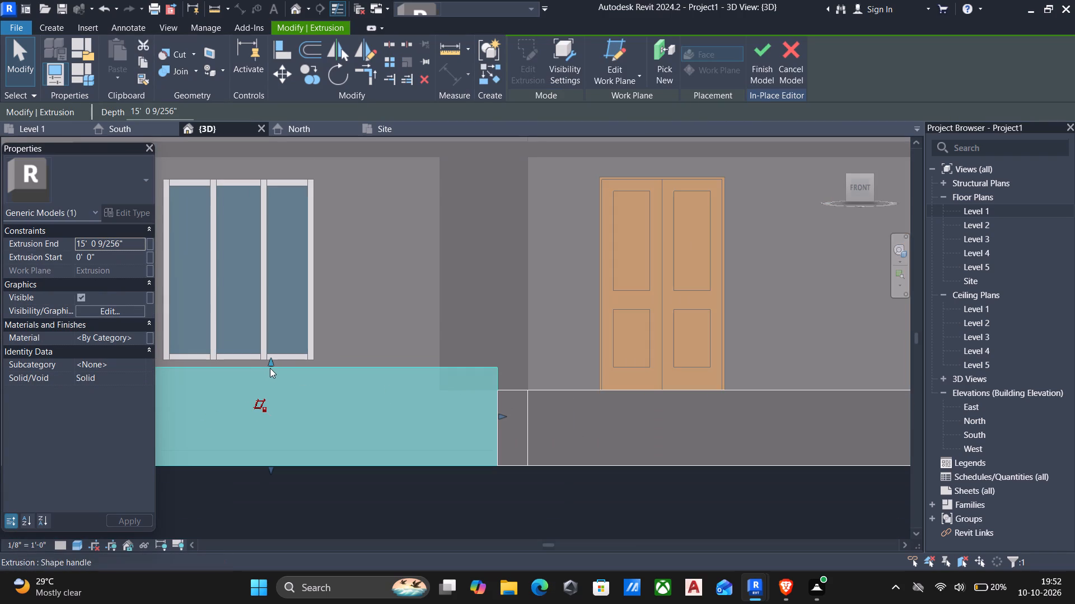
{"action": "left_click_drag", "start_coordinate": [272, 361], "coordinate": [274, 379]}
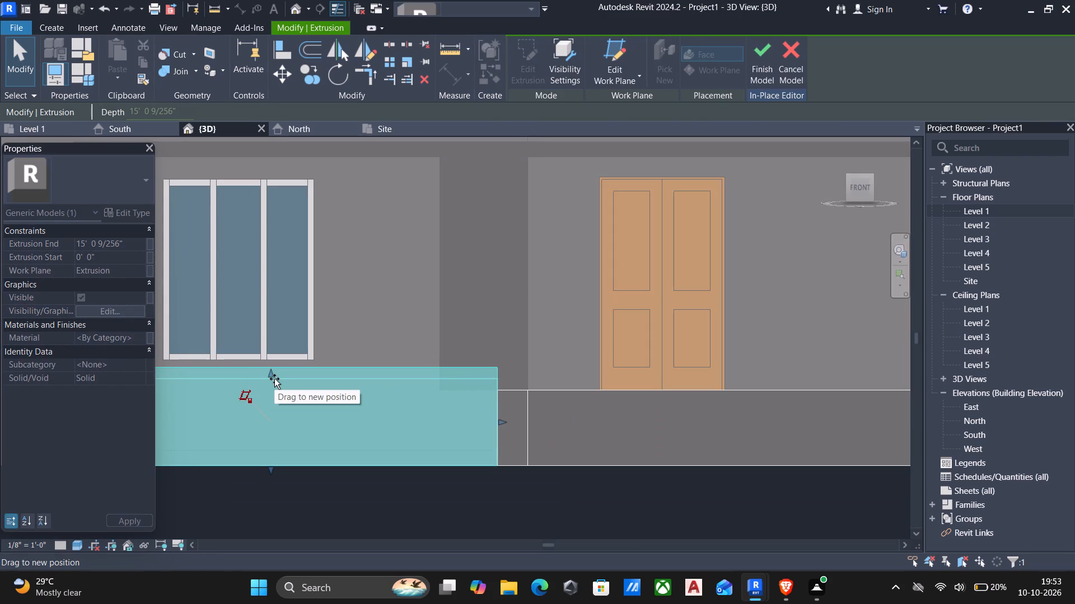
{"action": "left_click_drag", "start_coordinate": [274, 379], "coordinate": [274, 378]}
Shorten the low wall from its free outer end, to about 14'-0" long.
{"action": "scroll", "coordinate": [316, 392], "scroll_direction": "down", "scroll_amount": 4}
{"action": "middle_click_drag", "start_coordinate": [342, 394], "coordinate": [378, 384]}
{"action": "middle_click_drag", "start_coordinate": [254, 451], "coordinate": [281, 446]}
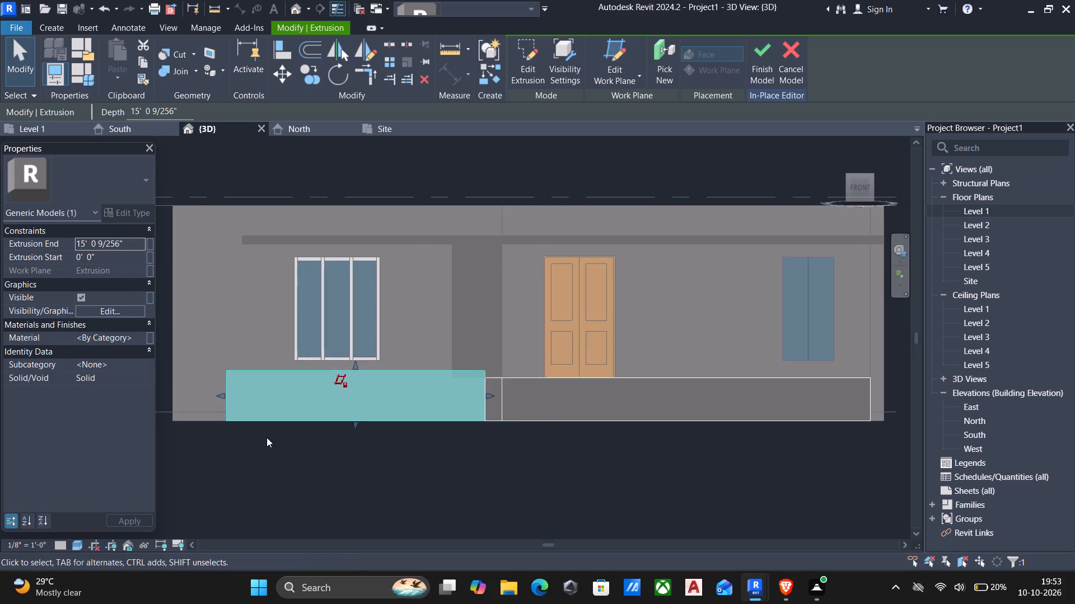
{"action": "scroll", "coordinate": [256, 438], "scroll_direction": "up", "scroll_amount": 3}
{"action": "left_click_drag", "start_coordinate": [209, 377], "coordinate": [244, 376]}
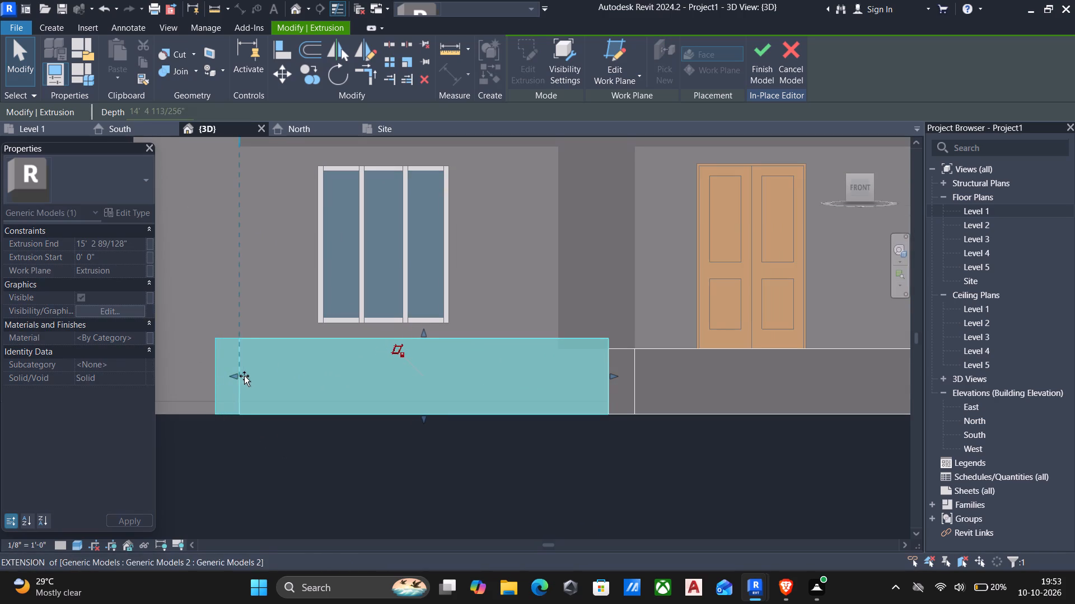
{"action": "left_click_drag", "start_coordinate": [244, 376], "coordinate": [255, 376]}
{"action": "key", "text": "Escape"}
Start another solid extrusion with the rectangle tool, setting its work plane to the low wall's back face.
{"action": "scroll", "coordinate": [258, 374], "scroll_direction": "down", "scroll_amount": 5}
{"action": "middle_click_drag", "start_coordinate": [258, 390], "coordinate": [433, 452], "text": "shift"}
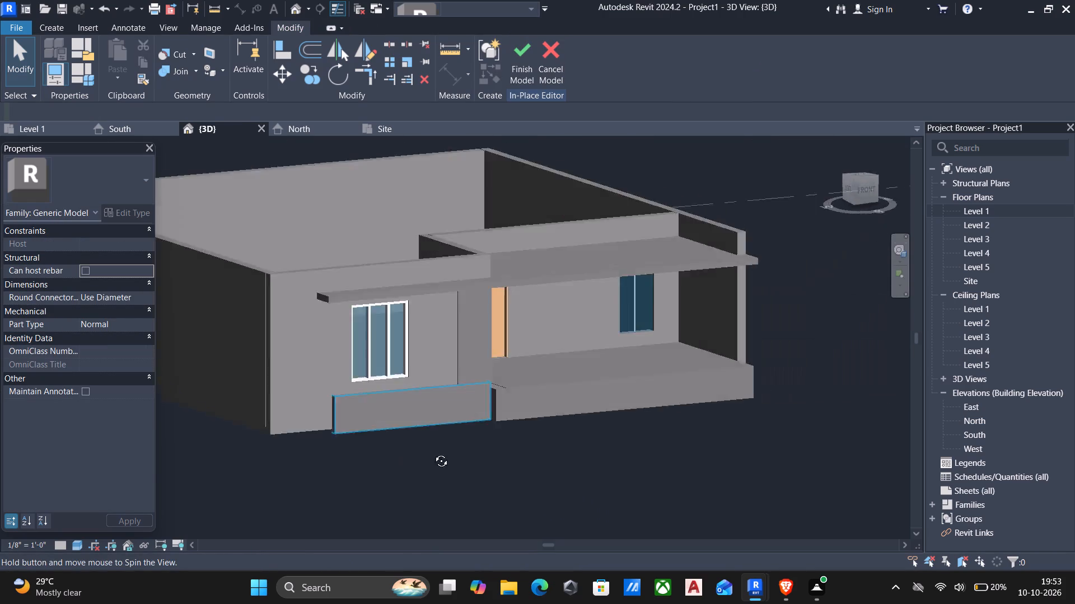
{"action": "middle_click_drag", "start_coordinate": [433, 452], "coordinate": [469, 454], "text": "shift"}
{"action": "scroll", "coordinate": [563, 445], "scroll_direction": "up", "scroll_amount": 5}
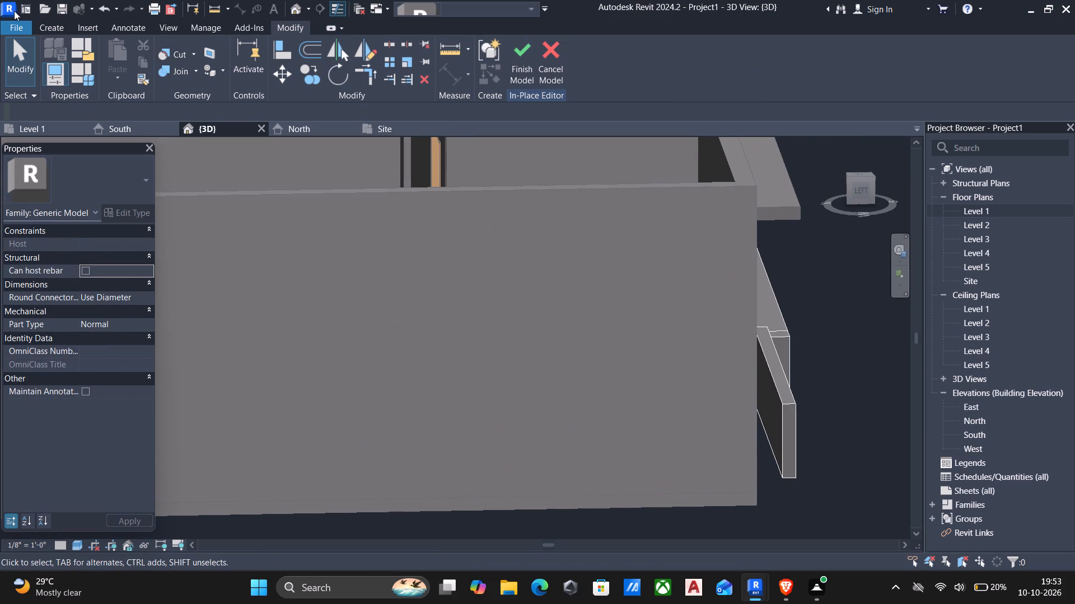
{"action": "left_click", "coordinate": [55, 31]}
{"action": "left_click", "coordinate": [112, 56]}
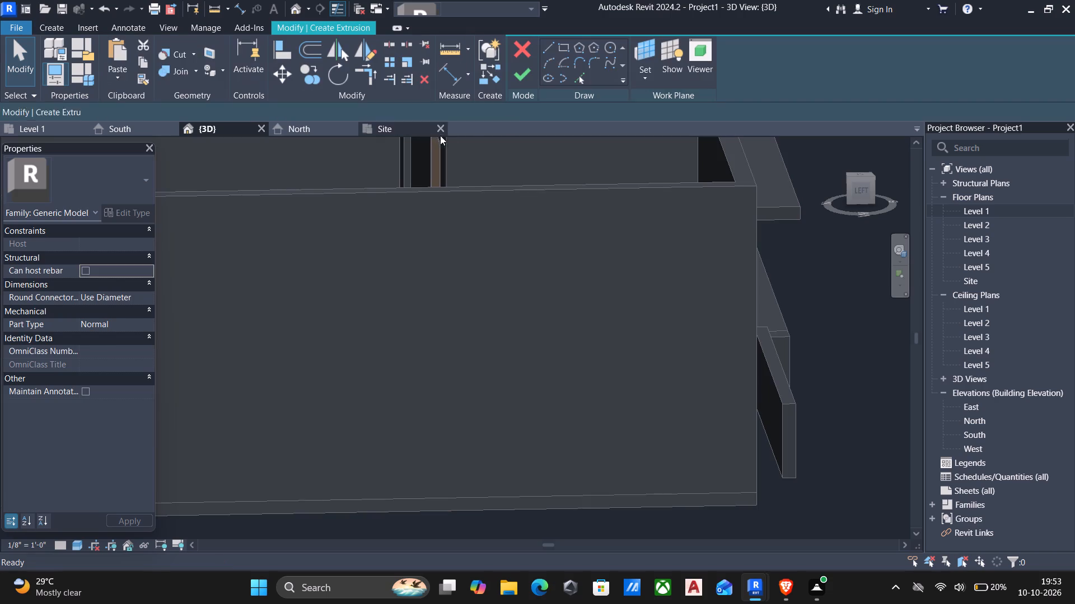
{"action": "left_click", "coordinate": [656, 79]}
{"action": "left_click_drag", "start_coordinate": [684, 129], "coordinate": [684, 145]}
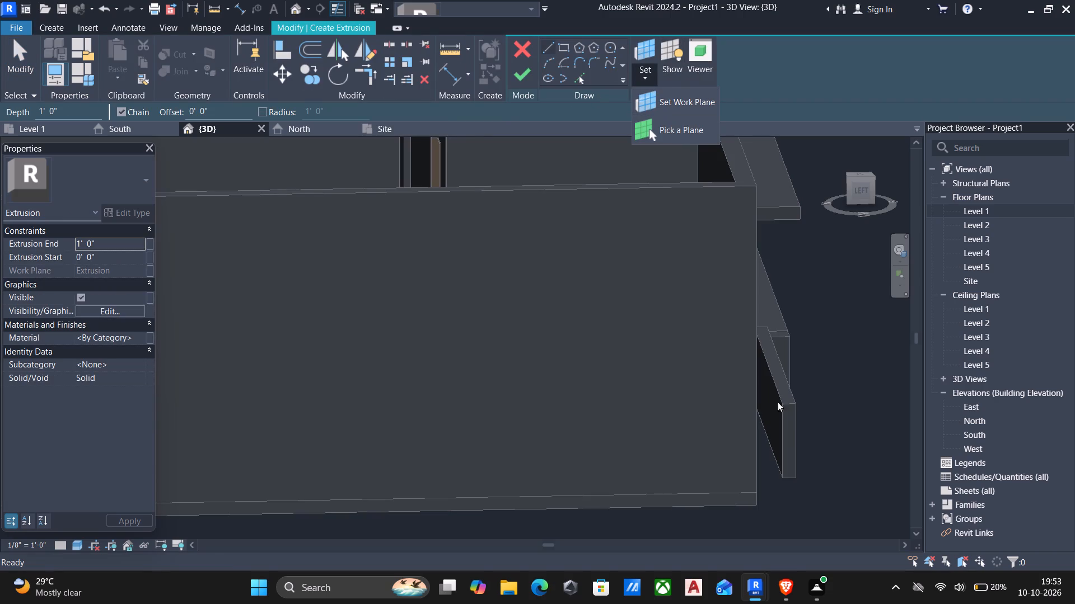
{"action": "scroll", "coordinate": [789, 432], "scroll_direction": "up", "scroll_amount": 1}
{"action": "left_click", "coordinate": [667, 125]}
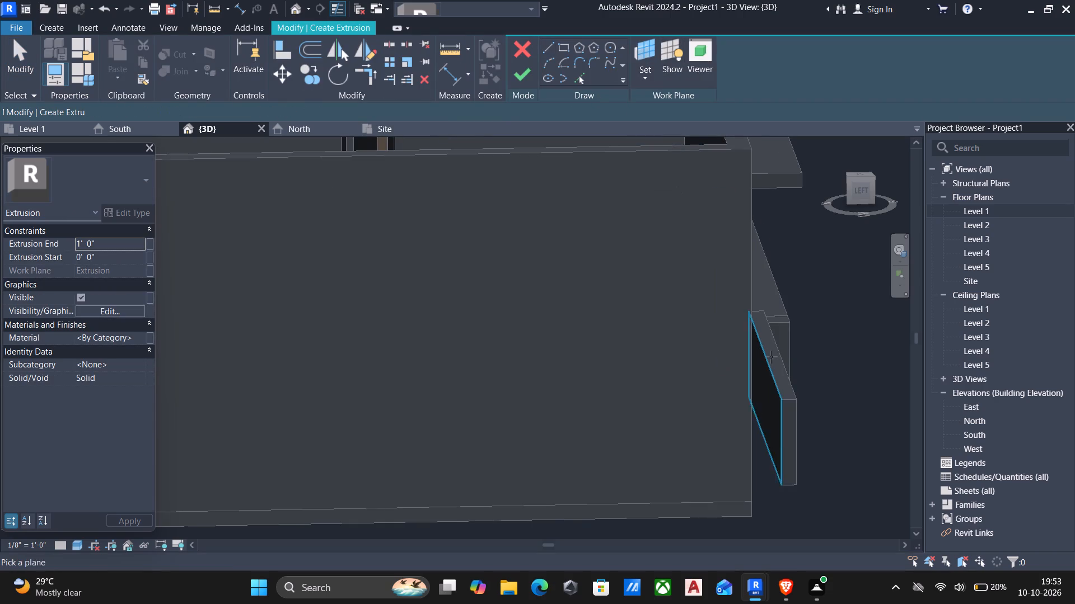
{"action": "left_click", "coordinate": [780, 410]}
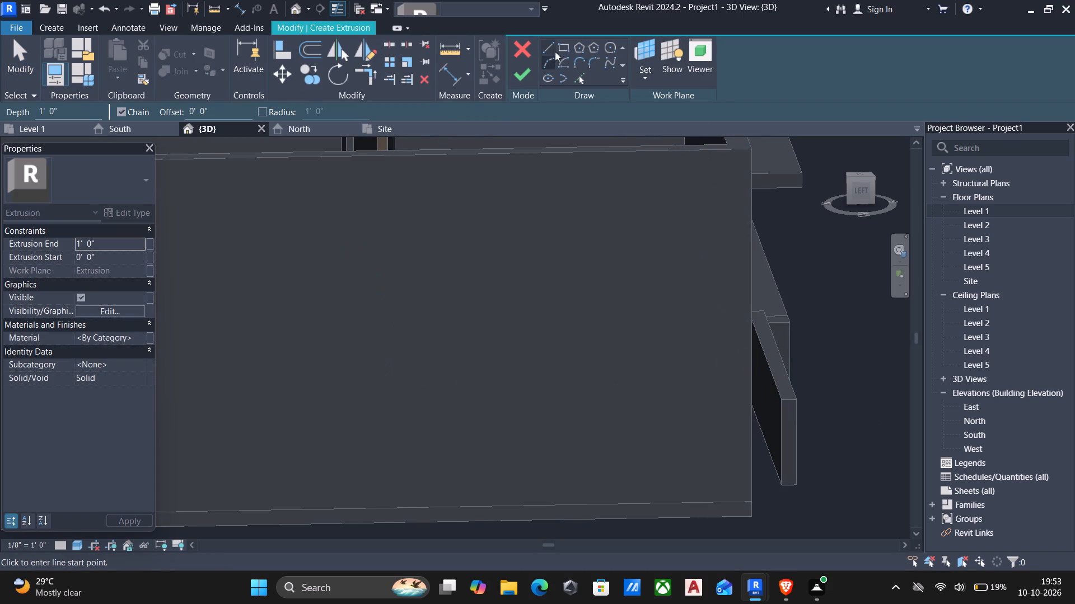
{"action": "left_click", "coordinate": [562, 45]}
Sketch a rectangle on the low wall's back face from its outer top corner, about 5'-3" wide and 2'-11" tall.
{"action": "scroll", "coordinate": [817, 435], "scroll_direction": "up", "scroll_amount": 5}
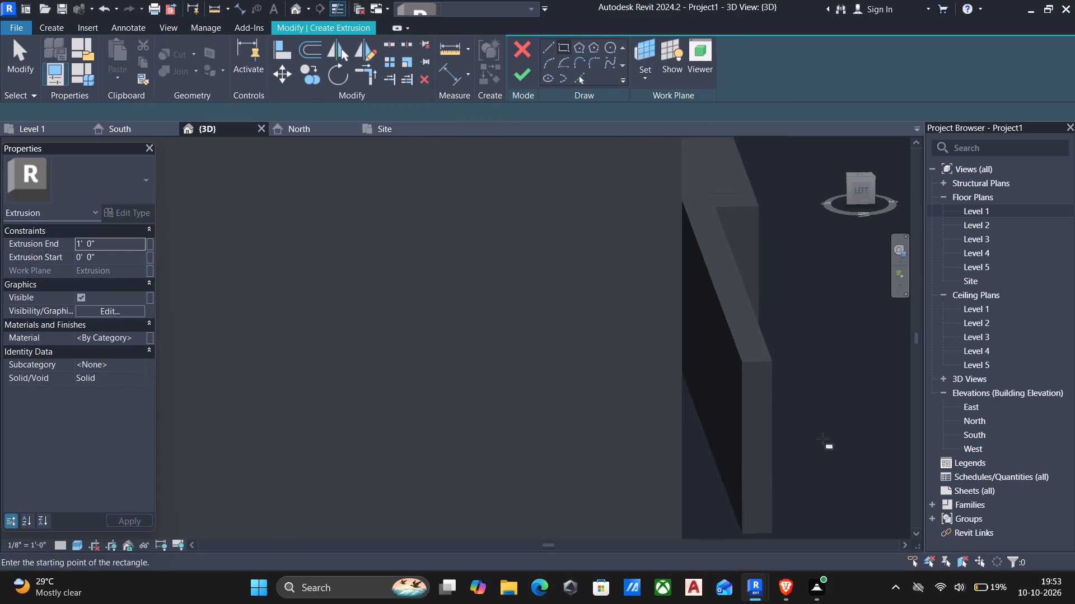
{"action": "left_click", "coordinate": [741, 359]}
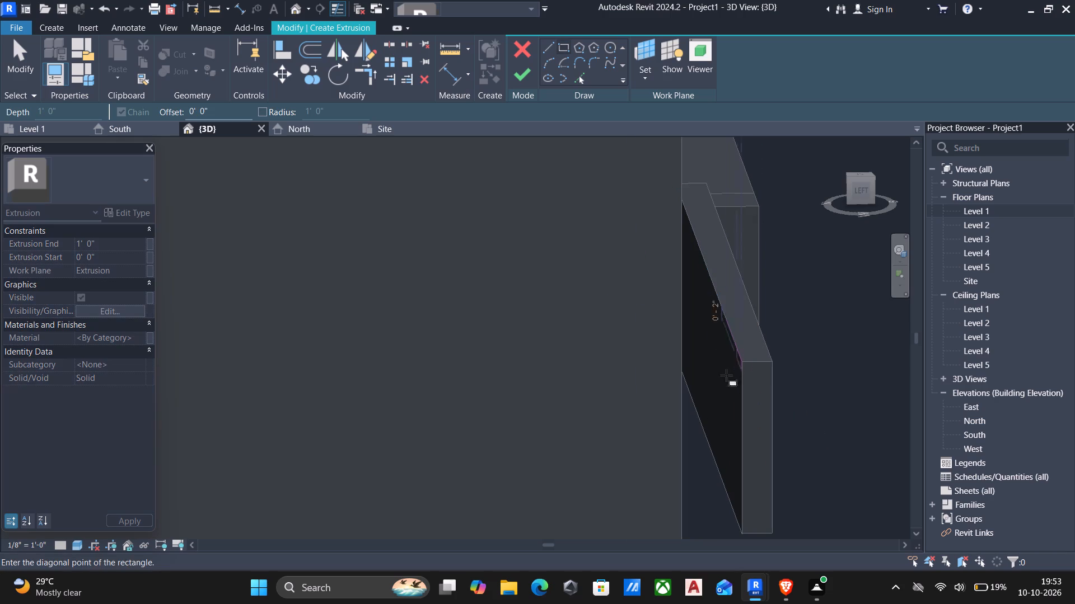
{"action": "left_click", "coordinate": [716, 465]}
{"action": "key", "text": "Escape"}
{"action": "key", "text": "Escape"}
Set the sketched rectangle's width to 6" and finish it as an extrusion 1'-0" deep.
{"action": "left_click", "coordinate": [716, 413]}
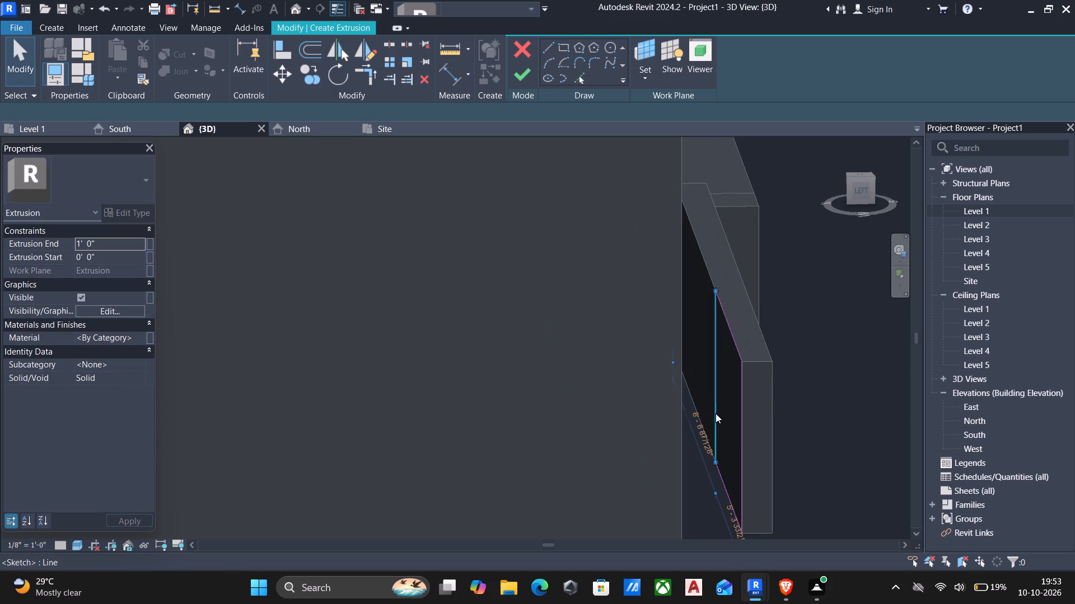
{"action": "scroll", "coordinate": [731, 510], "scroll_direction": "down", "scroll_amount": 4}
{"action": "scroll", "coordinate": [727, 520], "scroll_direction": "up", "scroll_amount": 6}
{"action": "scroll", "coordinate": [719, 442], "scroll_direction": "up", "scroll_amount": 7}
{"action": "scroll", "coordinate": [720, 460], "scroll_direction": "down", "scroll_amount": 6}
{"action": "middle_click_drag", "start_coordinate": [725, 472], "coordinate": [725, 382]}
{"action": "scroll", "coordinate": [743, 485], "scroll_direction": "up", "scroll_amount": 1}
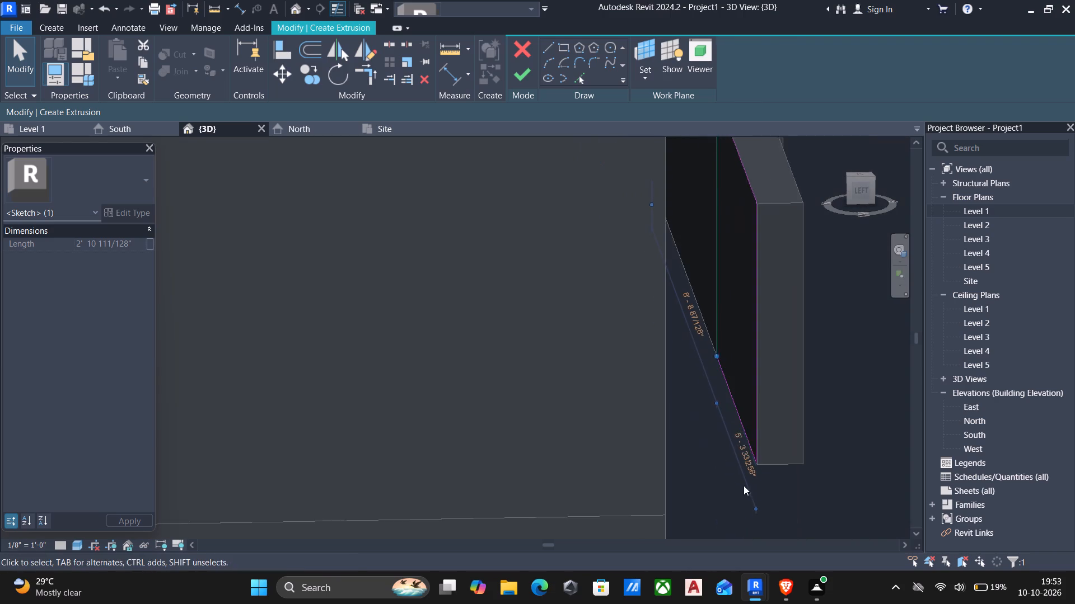
{"action": "scroll", "coordinate": [744, 485], "scroll_direction": "up", "scroll_amount": 2}
{"action": "left_click", "coordinate": [742, 444]}
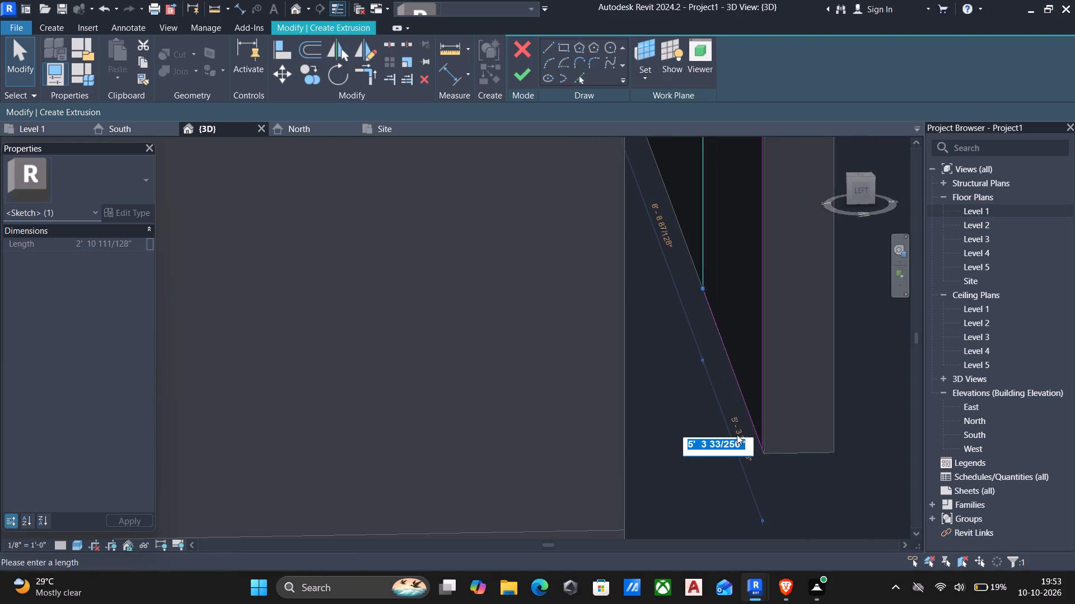
{"action": "type", "text": "6\""}
{"action": "key", "text": "Return"}
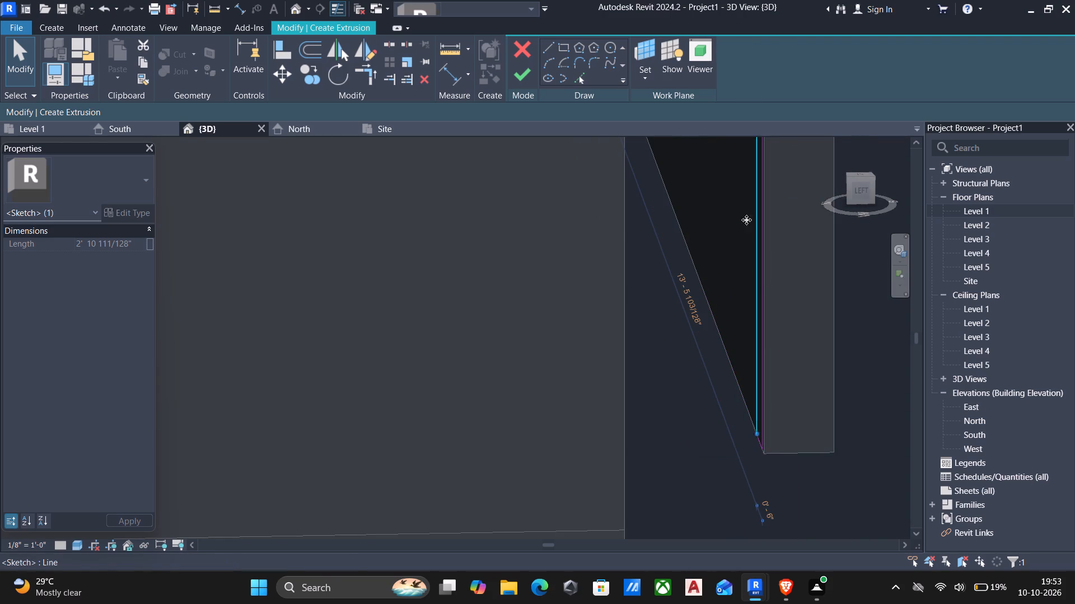
{"action": "left_click", "coordinate": [524, 70]}
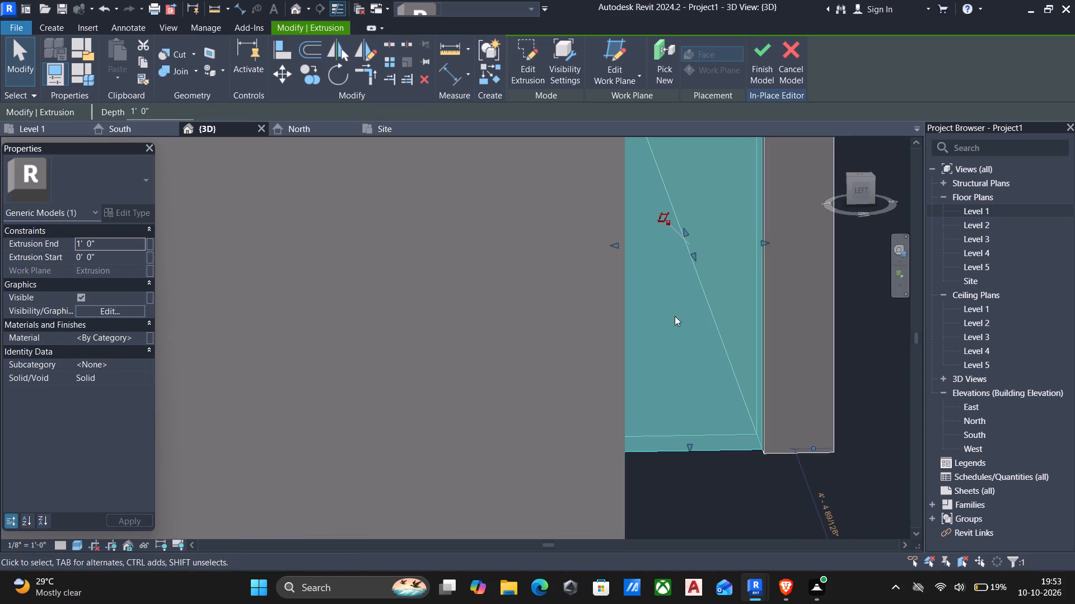
Align the back face of the 6" return block with the front face of the house wall.
{"action": "scroll", "coordinate": [674, 331], "scroll_direction": "down", "scroll_amount": 5}
{"action": "middle_click_drag", "start_coordinate": [669, 339], "coordinate": [626, 379], "text": "shift"}
{"action": "key", "text": "Escape"}
{"action": "type", "text": "al"}
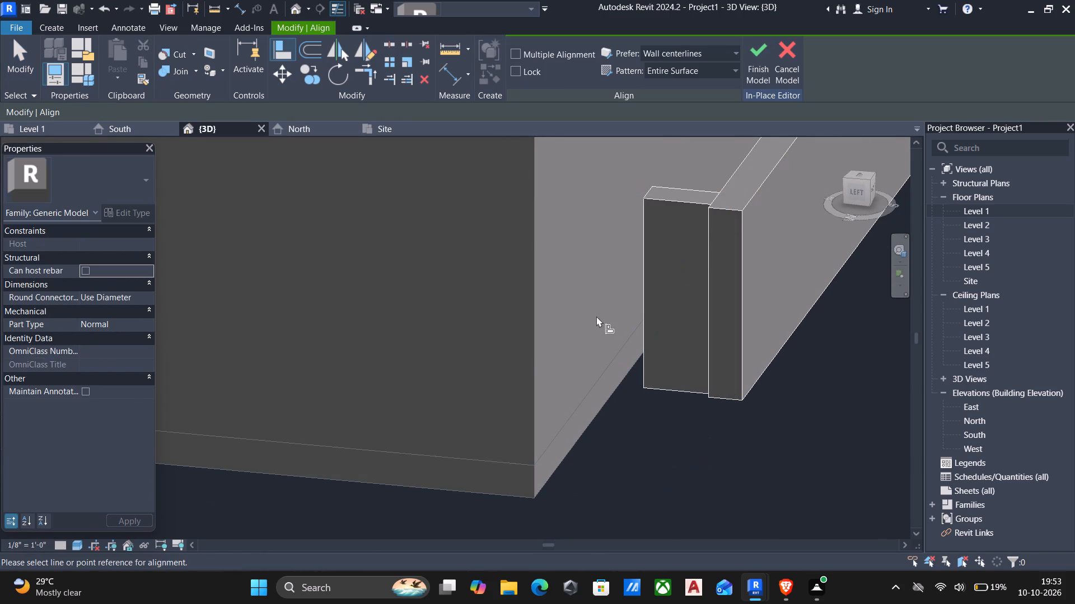
{"action": "left_click", "coordinate": [540, 367]}
{"action": "scroll", "coordinate": [599, 310], "scroll_direction": "down", "scroll_amount": 3}
{"action": "middle_click_drag", "start_coordinate": [599, 310], "coordinate": [639, 287], "text": "shift"}
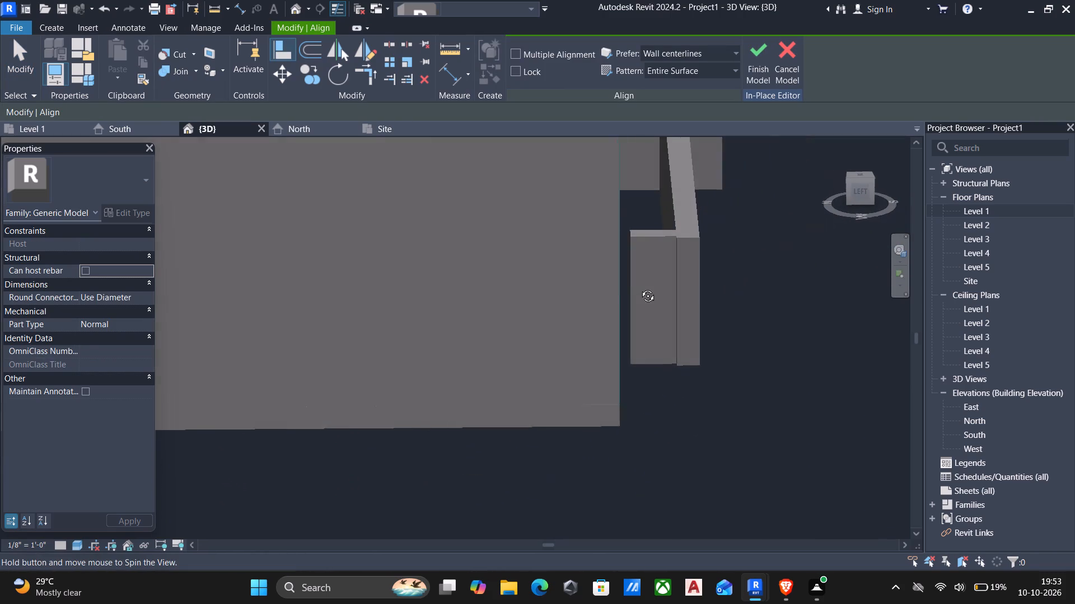
{"action": "middle_click_drag", "start_coordinate": [639, 287], "coordinate": [645, 286], "text": "shift"}
{"action": "scroll", "coordinate": [646, 286], "scroll_direction": "up", "scroll_amount": 5}
{"action": "scroll", "coordinate": [643, 273], "scroll_direction": "down", "scroll_amount": 3}
{"action": "middle_click_drag", "start_coordinate": [643, 273], "coordinate": [627, 273]}
{"action": "scroll", "coordinate": [621, 262], "scroll_direction": "up", "scroll_amount": 1}
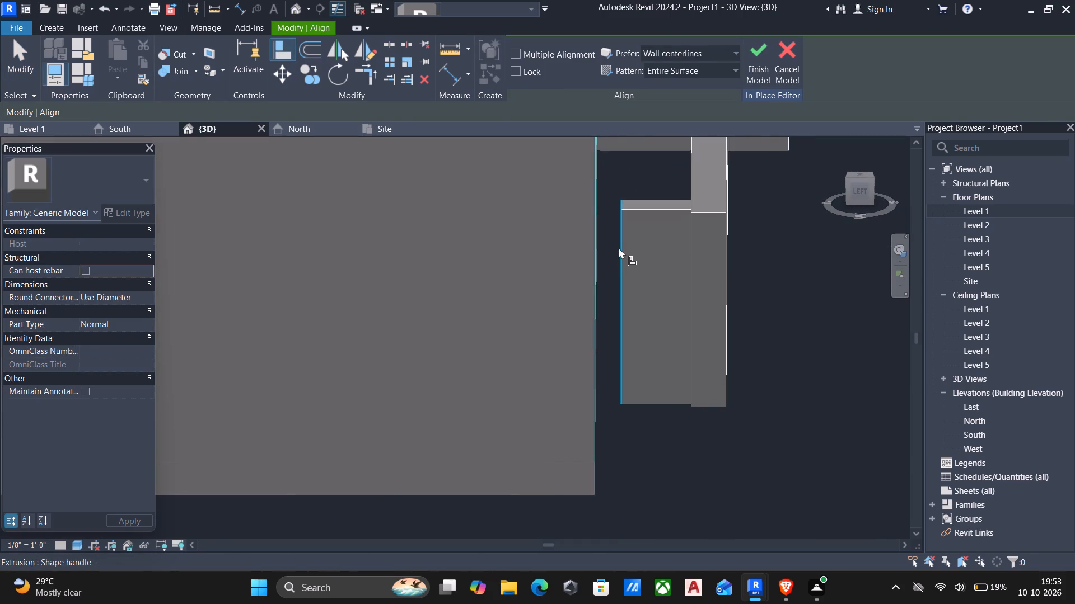
{"action": "left_click", "coordinate": [620, 248]}
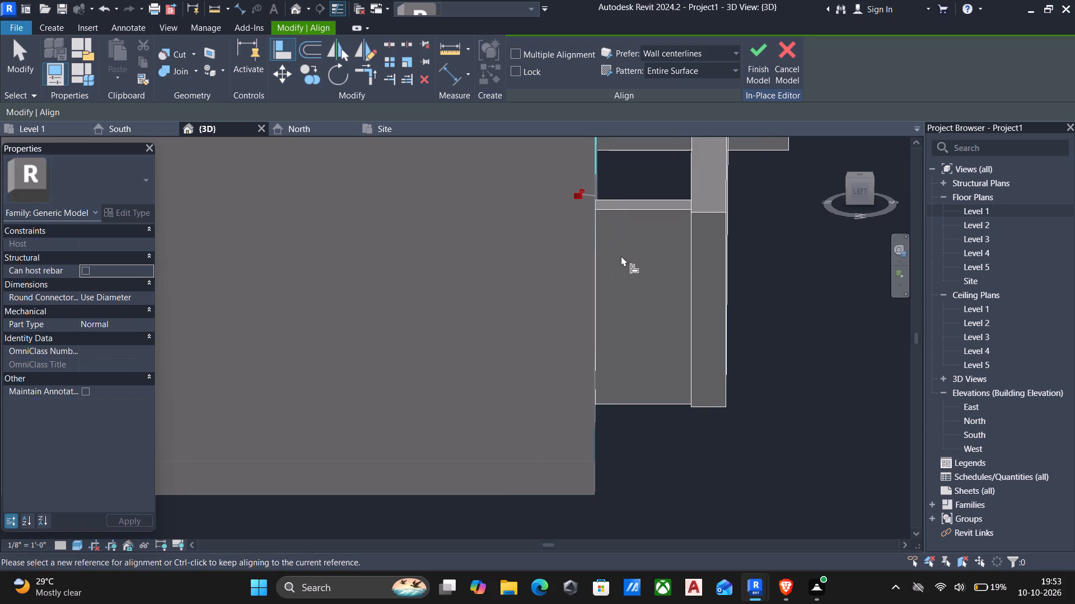
{"action": "key", "text": "Escape"}
Align the outer side face of the 6" return block with the low wall's end face.
{"action": "scroll", "coordinate": [620, 269], "scroll_direction": "down", "scroll_amount": 5}
{"action": "middle_click_drag", "start_coordinate": [620, 277], "coordinate": [542, 302], "text": "shift"}
{"action": "scroll", "coordinate": [553, 304], "scroll_direction": "up", "scroll_amount": 5}
{"action": "scroll", "coordinate": [644, 294], "scroll_direction": "down", "scroll_amount": 2}
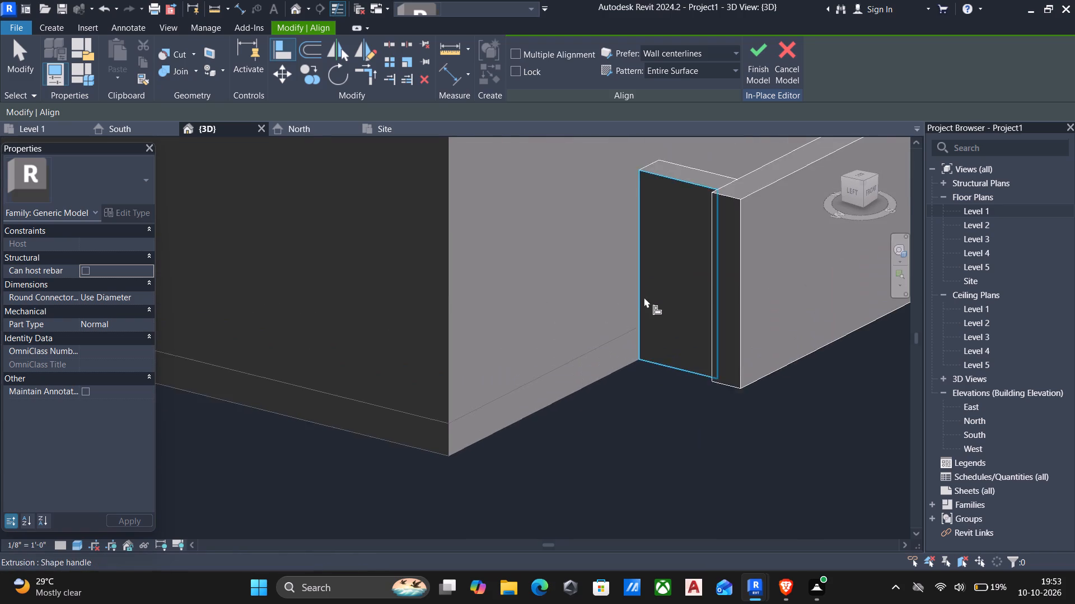
{"action": "scroll", "coordinate": [644, 297], "scroll_direction": "down", "scroll_amount": 2}
{"action": "middle_click_drag", "start_coordinate": [644, 301], "coordinate": [761, 297], "text": "shift"}
{"action": "scroll", "coordinate": [763, 293], "scroll_direction": "up", "scroll_amount": 4}
{"action": "scroll", "coordinate": [670, 196], "scroll_direction": "down", "scroll_amount": 4}
{"action": "middle_click_drag", "start_coordinate": [673, 225], "coordinate": [643, 333]}
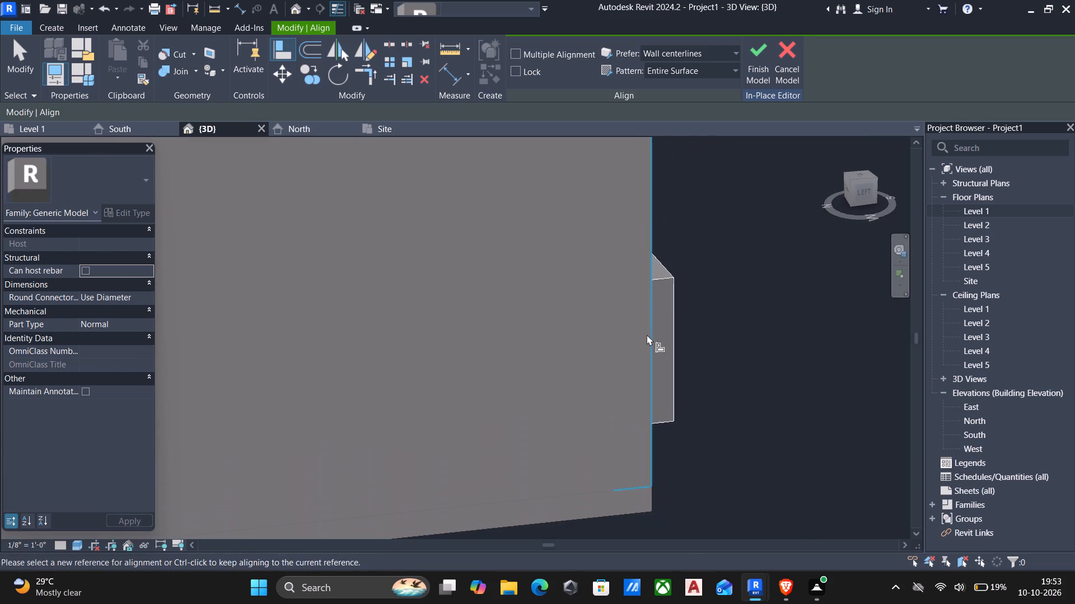
{"action": "middle_click_drag", "start_coordinate": [648, 334], "coordinate": [615, 350], "text": "shift"}
{"action": "scroll", "coordinate": [641, 300], "scroll_direction": "up", "scroll_amount": 2}
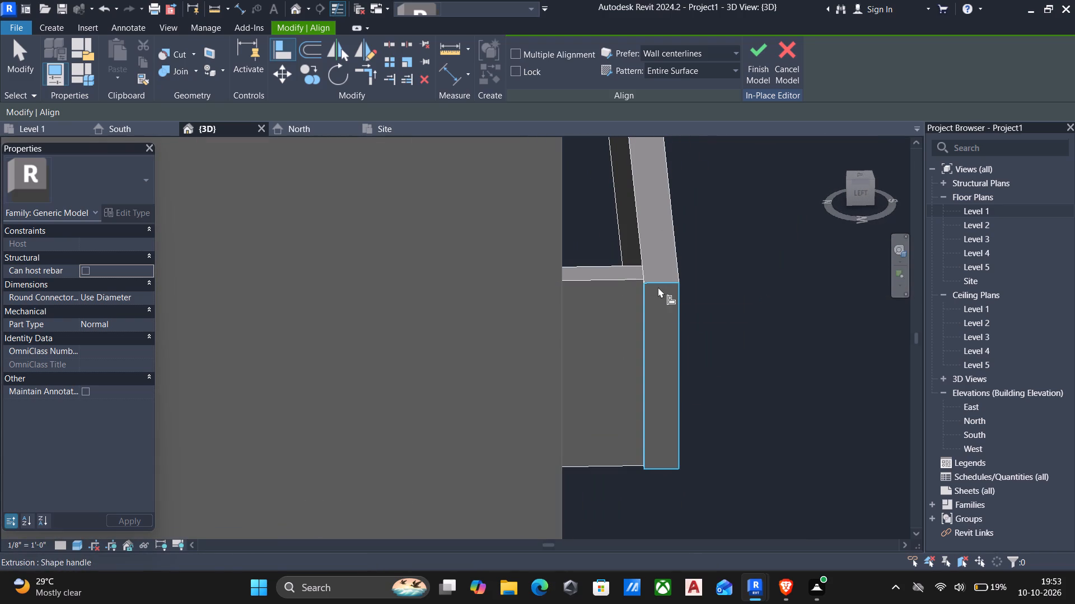
{"action": "left_click", "coordinate": [658, 287]}
{"action": "left_click", "coordinate": [624, 281]}
{"action": "key", "text": "Escape"}
Edit the return block's extrusion sketch, set the rectangle's width to 6" and finish the sketch.
{"action": "scroll", "coordinate": [642, 295], "scroll_direction": "down", "scroll_amount": 4, "text": "shift"}
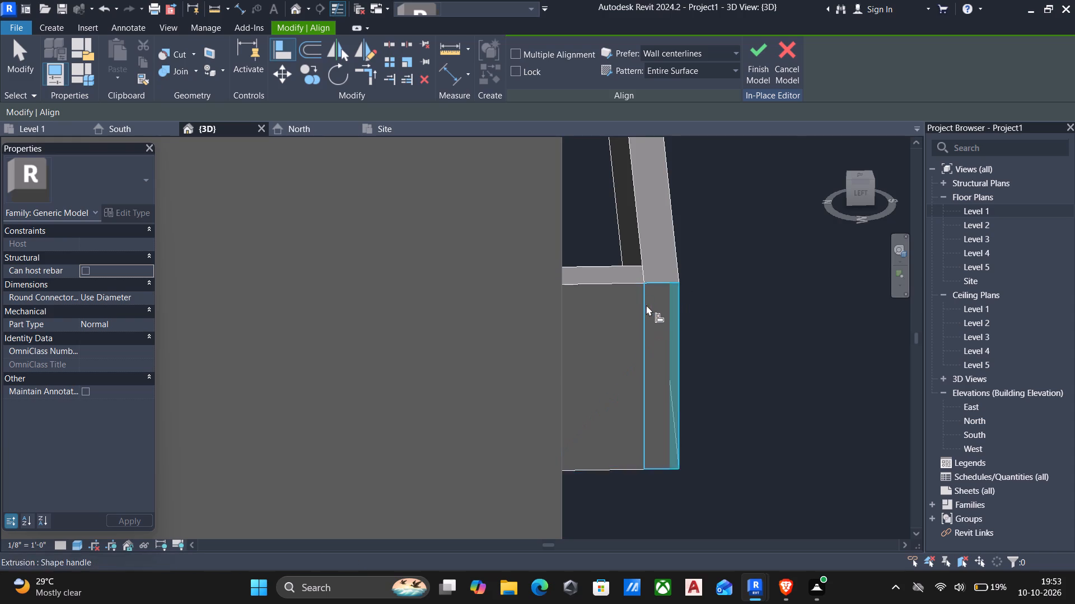
{"action": "middle_click_drag", "start_coordinate": [646, 306], "coordinate": [455, 380], "text": "shift"}
{"action": "scroll", "coordinate": [499, 351], "scroll_direction": "down", "scroll_amount": 4}
{"action": "middle_click_drag", "start_coordinate": [497, 355], "coordinate": [436, 385]}
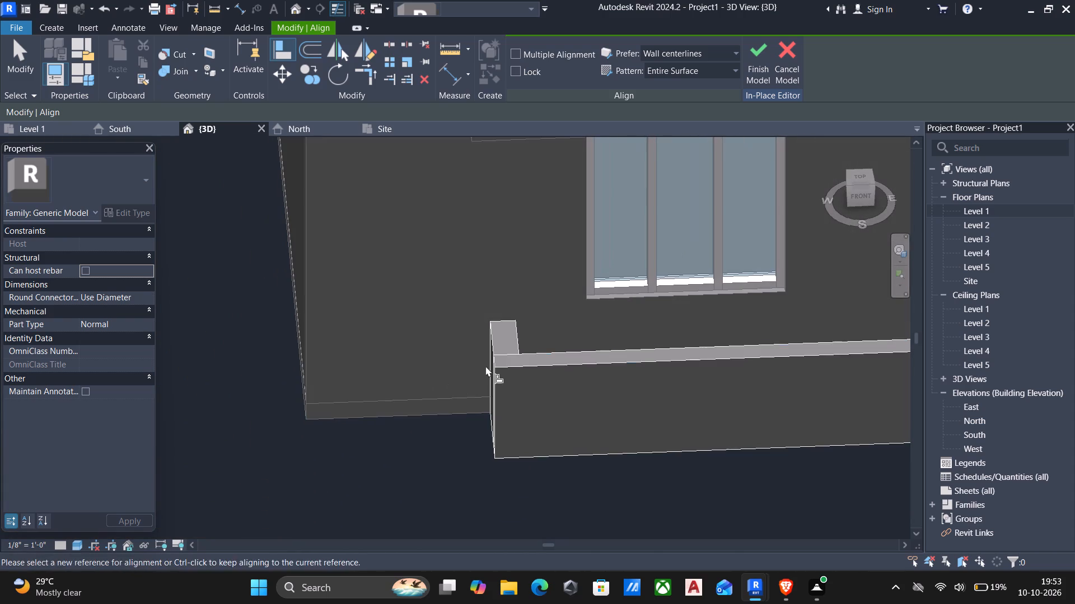
{"action": "key", "text": "Escape"}
{"action": "left_click", "coordinate": [499, 334]}
{"action": "left_click", "coordinate": [501, 339]}
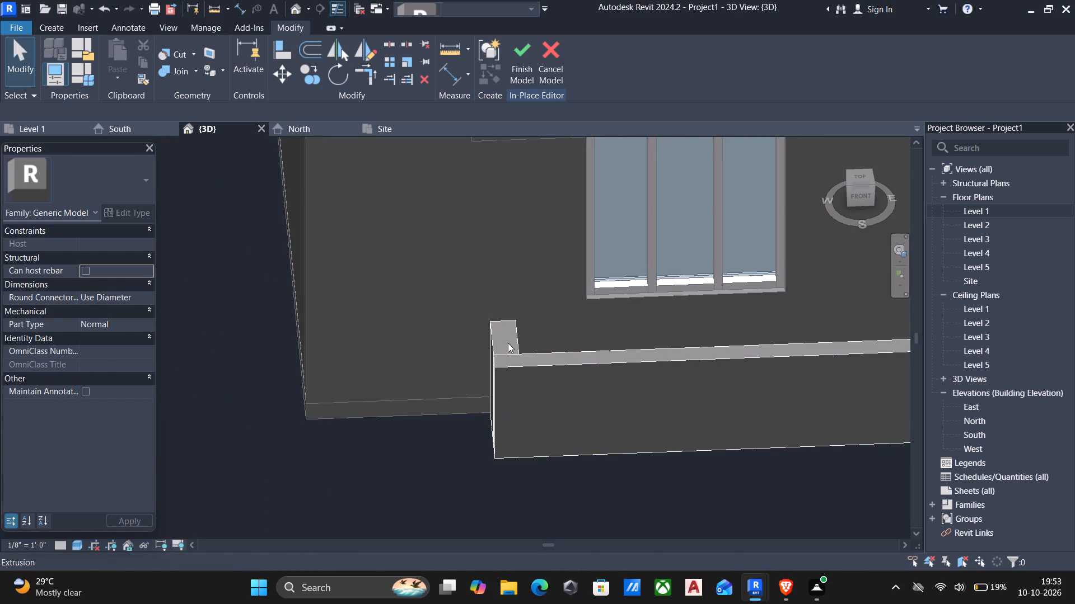
{"action": "left_click", "coordinate": [515, 343]}
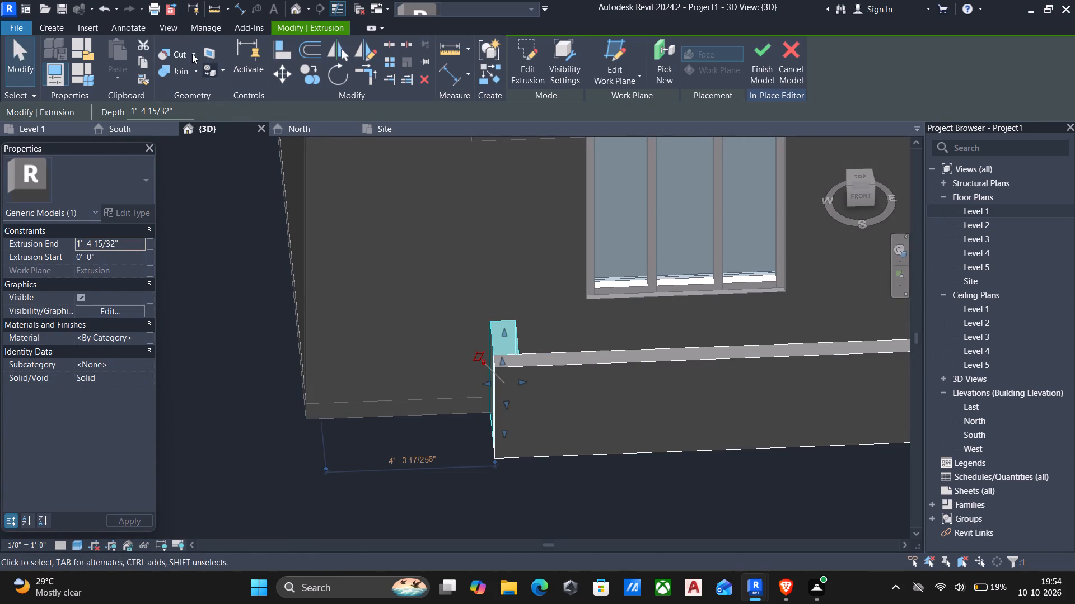
{"action": "left_click", "coordinate": [524, 59]}
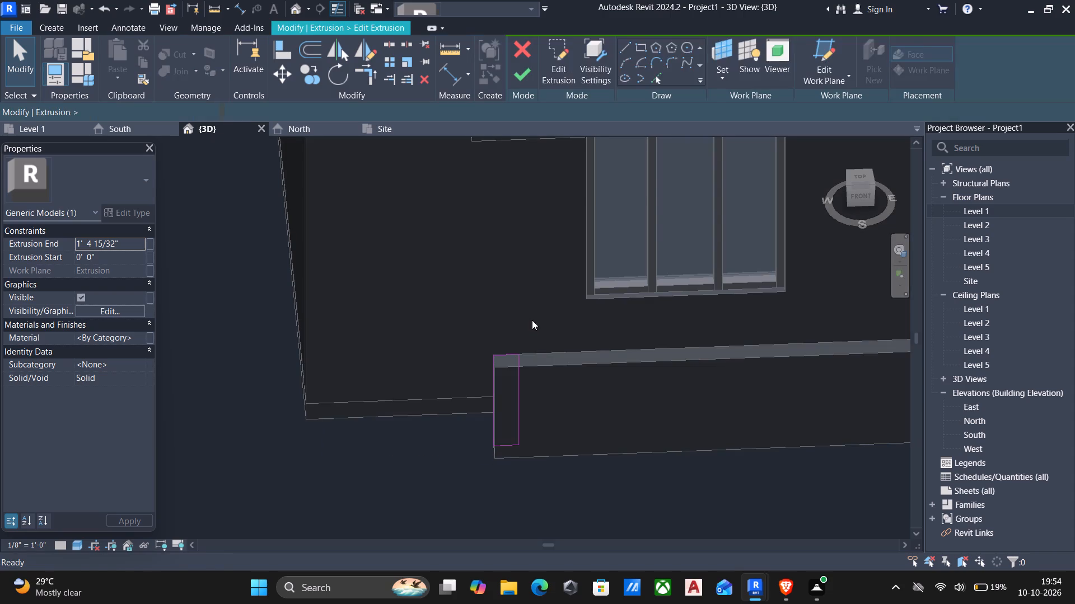
{"action": "scroll", "coordinate": [532, 328], "scroll_direction": "down", "scroll_amount": 4, "text": "shift"}
{"action": "middle_click_drag", "start_coordinate": [536, 332], "coordinate": [770, 360], "text": "shift"}
{"action": "scroll", "coordinate": [745, 348], "scroll_direction": "up", "scroll_amount": 5}
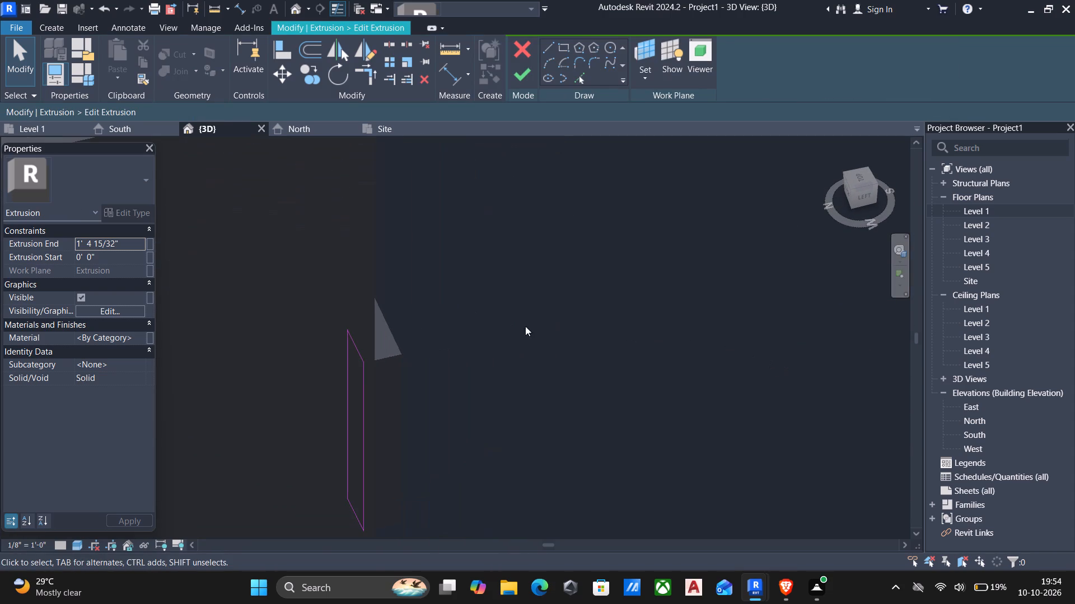
{"action": "left_click", "coordinate": [348, 372]}
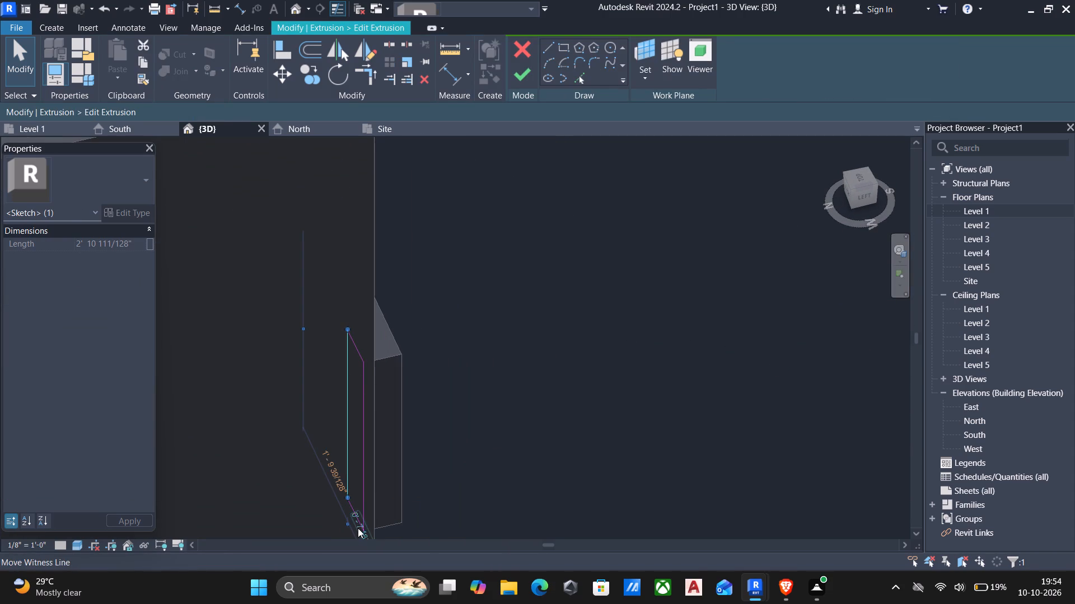
{"action": "left_click", "coordinate": [357, 528]}
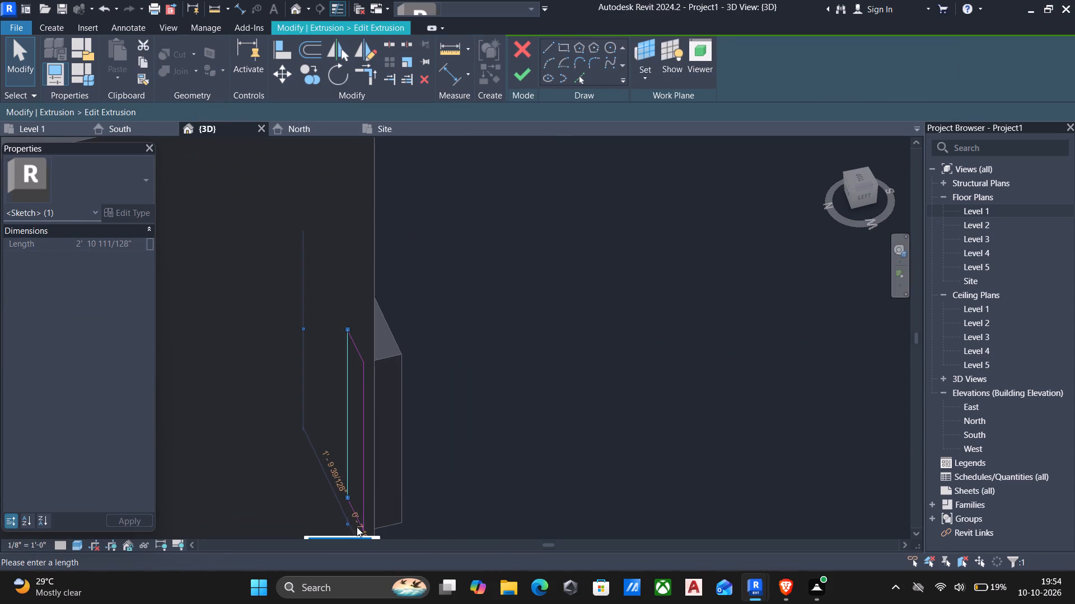
{"action": "left_click", "coordinate": [359, 525]}
{"action": "left_click", "coordinate": [359, 525]}
{"action": "scroll", "coordinate": [356, 463], "scroll_direction": "down", "scroll_amount": 5}
{"action": "scroll", "coordinate": [367, 525], "scroll_direction": "up", "scroll_amount": 4}
{"action": "key", "text": "BackSpace"}
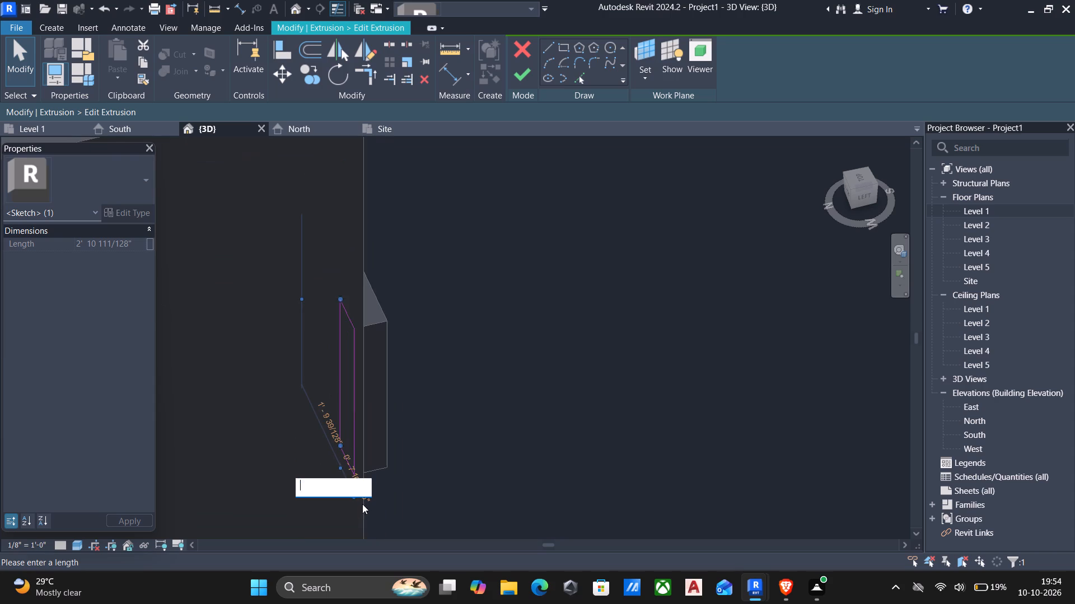
{"action": "key", "text": "6"}
{"action": "key", "text": "shift+quotedbl"}
{"action": "key", "text": "Return"}
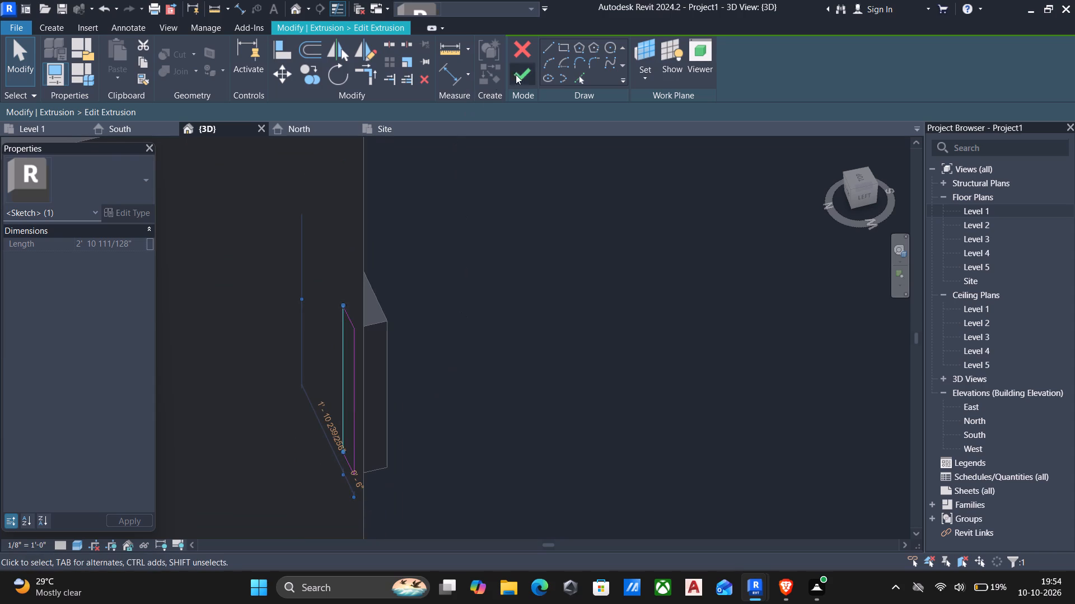
{"action": "left_click", "coordinate": [520, 73]}
{"action": "middle_click_drag", "start_coordinate": [522, 196], "coordinate": [498, 220], "text": "shift"}
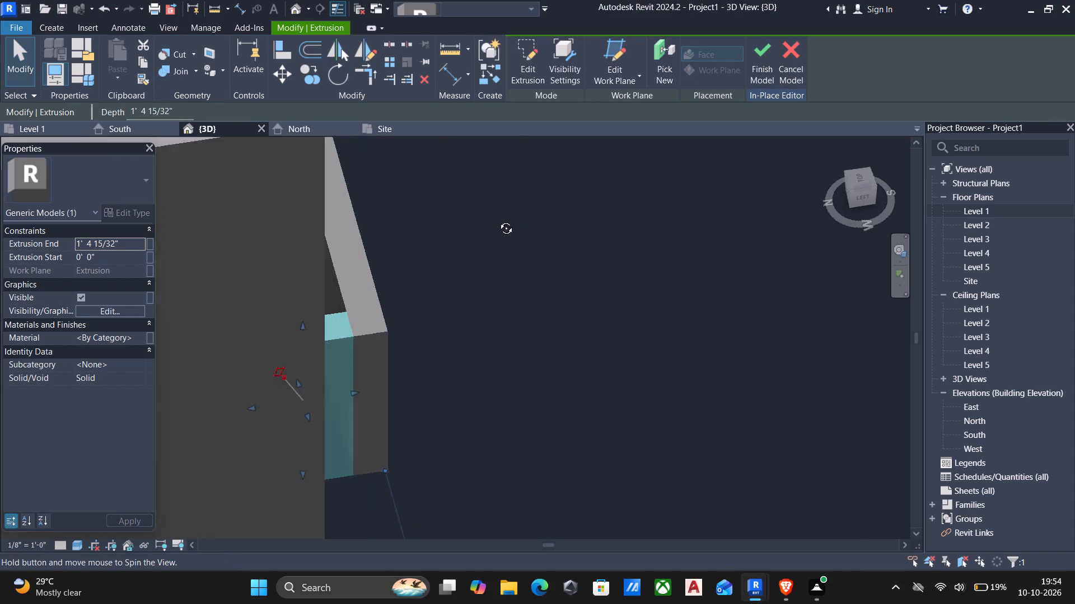
{"action": "middle_click_drag", "start_coordinate": [498, 220], "coordinate": [401, 237], "text": "shift"}
{"action": "key", "text": "Escape"}
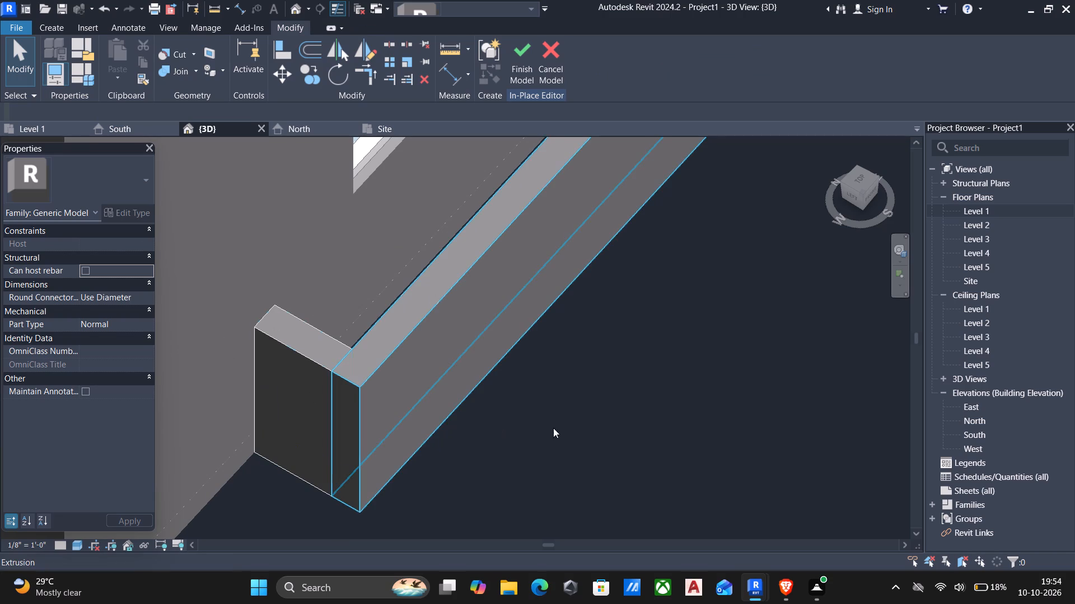
Finish the in-place model of the low wall and entrance base.
{"action": "middle_click_drag", "start_coordinate": [641, 409], "coordinate": [492, 260], "text": "shift"}
{"action": "scroll", "coordinate": [492, 261], "scroll_direction": "down", "scroll_amount": 9}
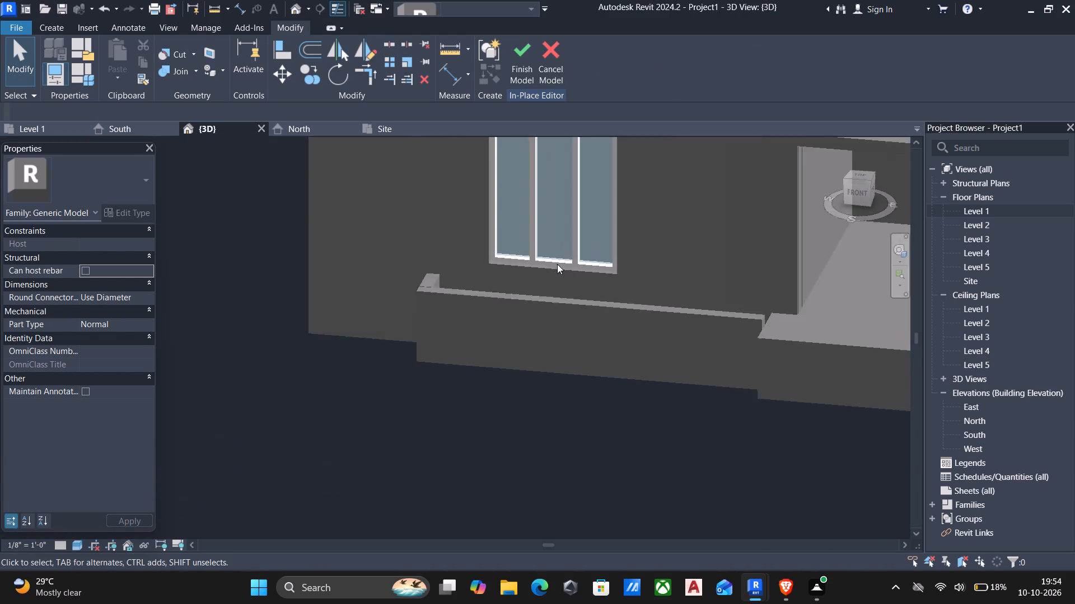
{"action": "scroll", "coordinate": [557, 264], "scroll_direction": "down", "scroll_amount": 2}
{"action": "middle_click_drag", "start_coordinate": [517, 282], "coordinate": [349, 304]}
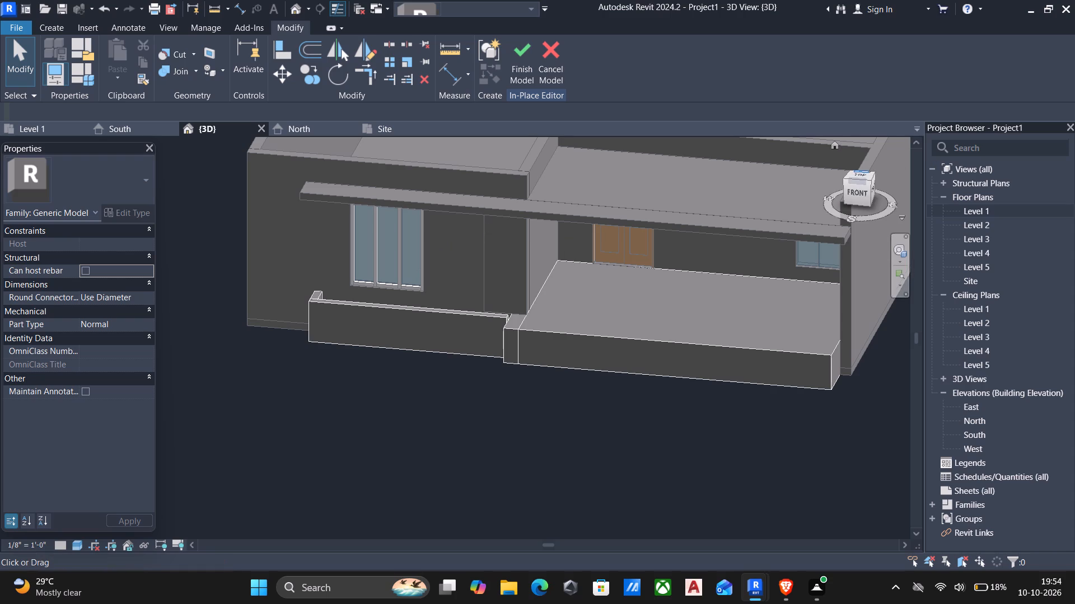
{"action": "left_click", "coordinate": [853, 195]}
{"action": "scroll", "coordinate": [401, 312], "scroll_direction": "up", "scroll_amount": 4}
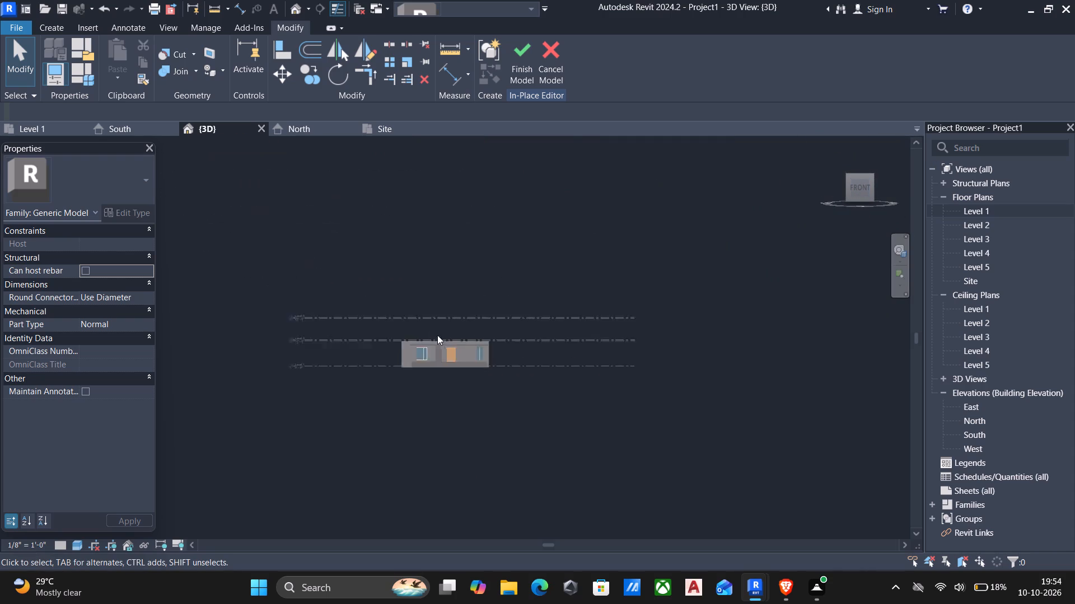
{"action": "scroll", "coordinate": [437, 335], "scroll_direction": "up", "scroll_amount": 3}
{"action": "scroll", "coordinate": [465, 398], "scroll_direction": "up", "scroll_amount": 6}
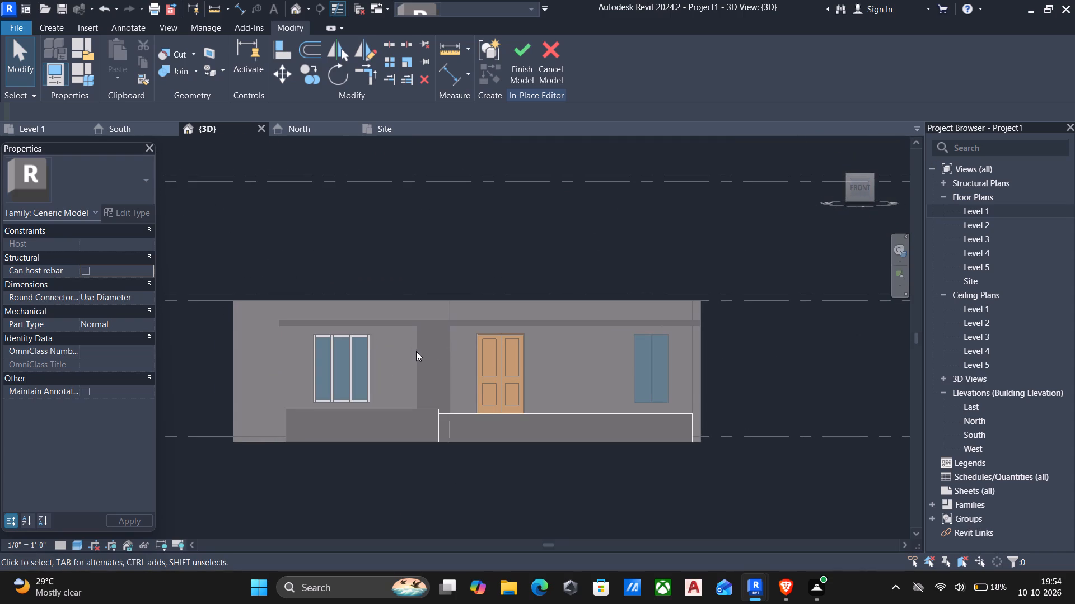
{"action": "left_click", "coordinate": [422, 353]}
{"action": "left_click", "coordinate": [523, 47]}
Edit the canopy in-place model and stretch the vertical panel between window and door up past the roof, to just below the uppermost visible level.
{"action": "left_click", "coordinate": [419, 356]}
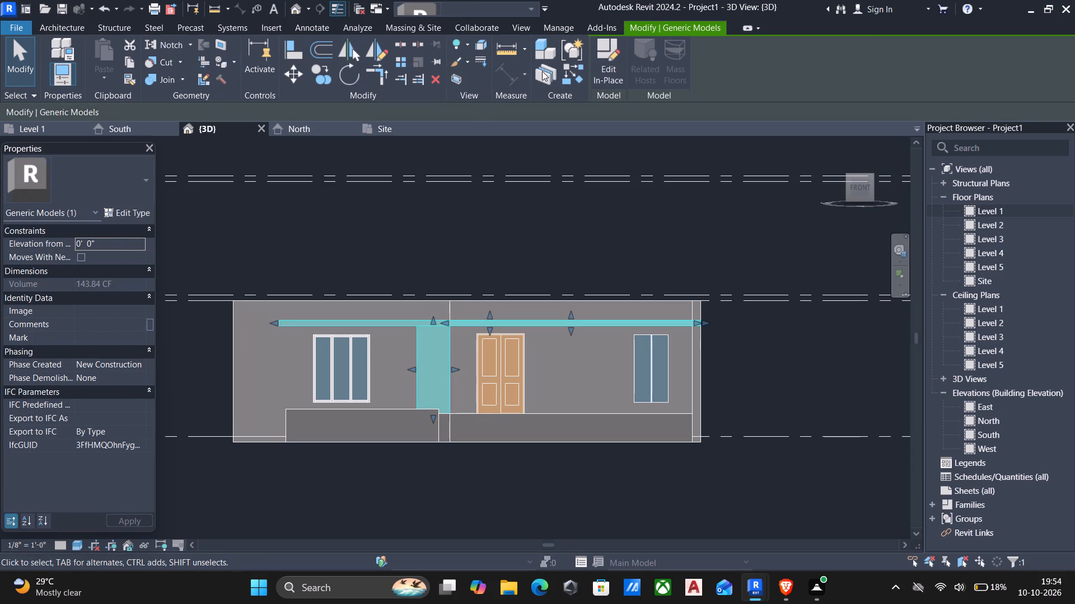
{"action": "left_click", "coordinate": [605, 60]}
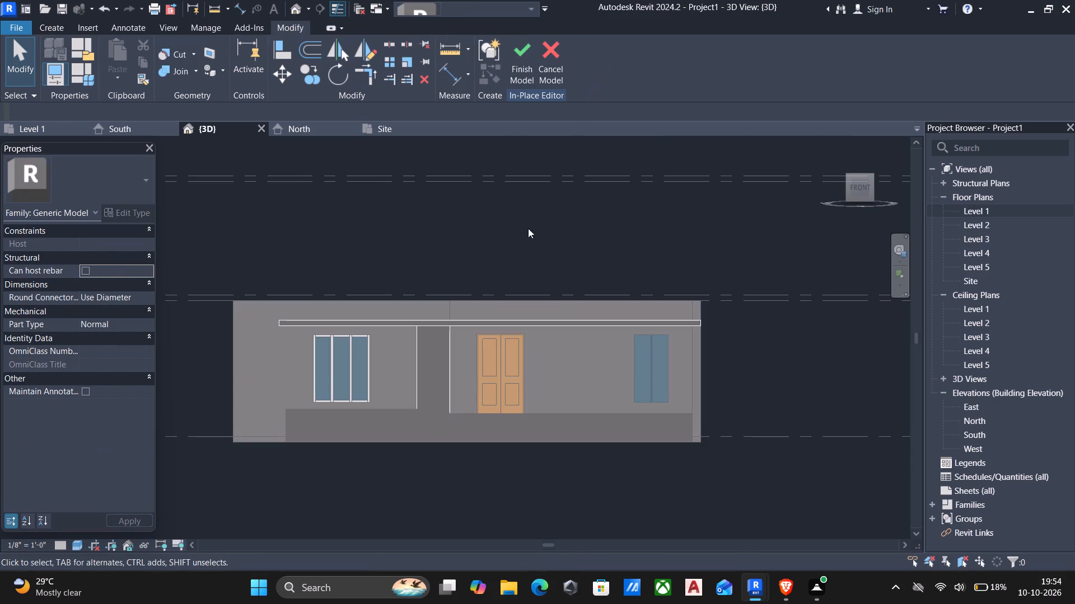
{"action": "left_click", "coordinate": [418, 356]}
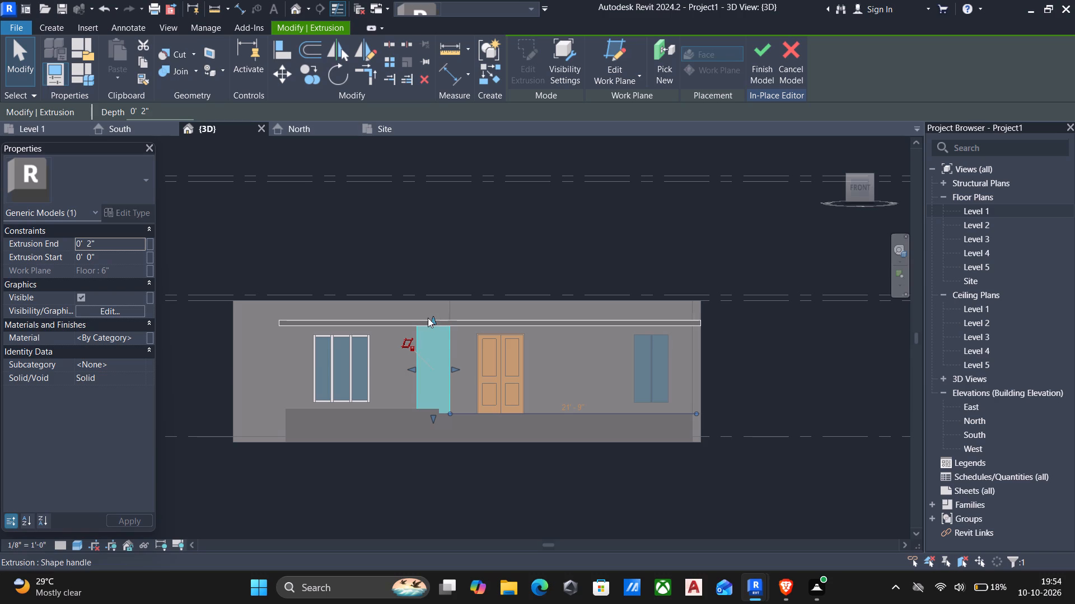
{"action": "left_click_drag", "start_coordinate": [433, 320], "coordinate": [442, 207]}
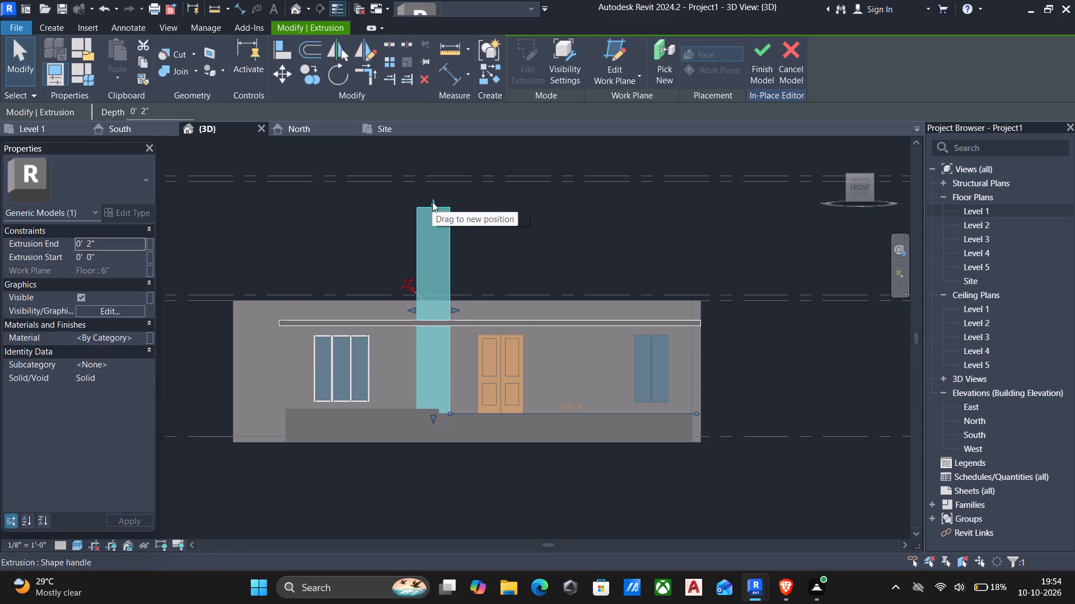
{"action": "key", "text": "Escape"}
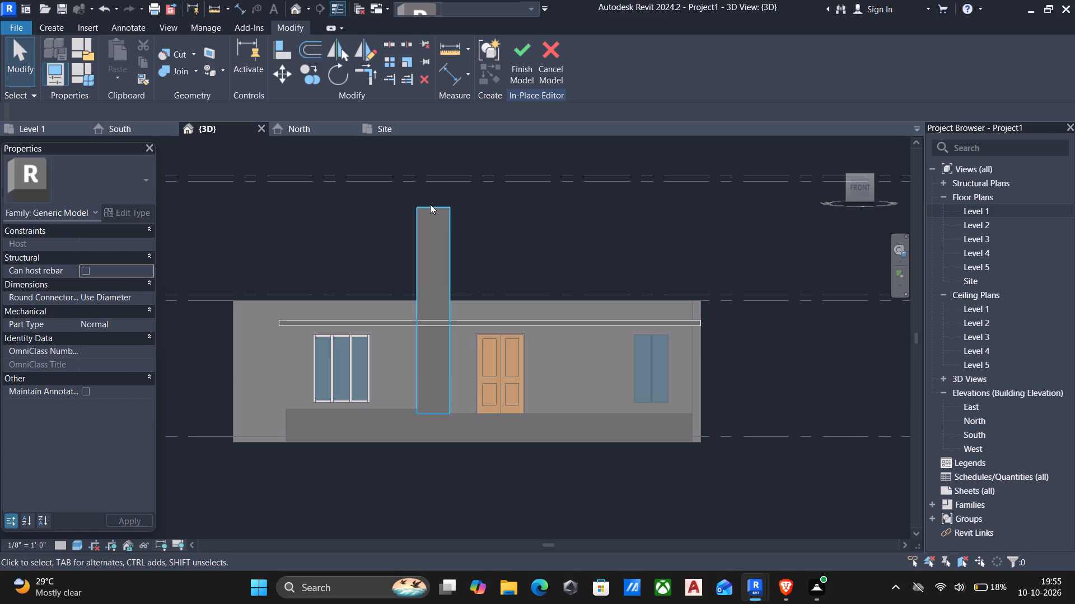
Start a new extrusion and set its work plane to the front face of the 6" floor at the window-side wall base.
{"action": "left_click", "coordinate": [48, 25]}
{"action": "left_click", "coordinate": [116, 49]}
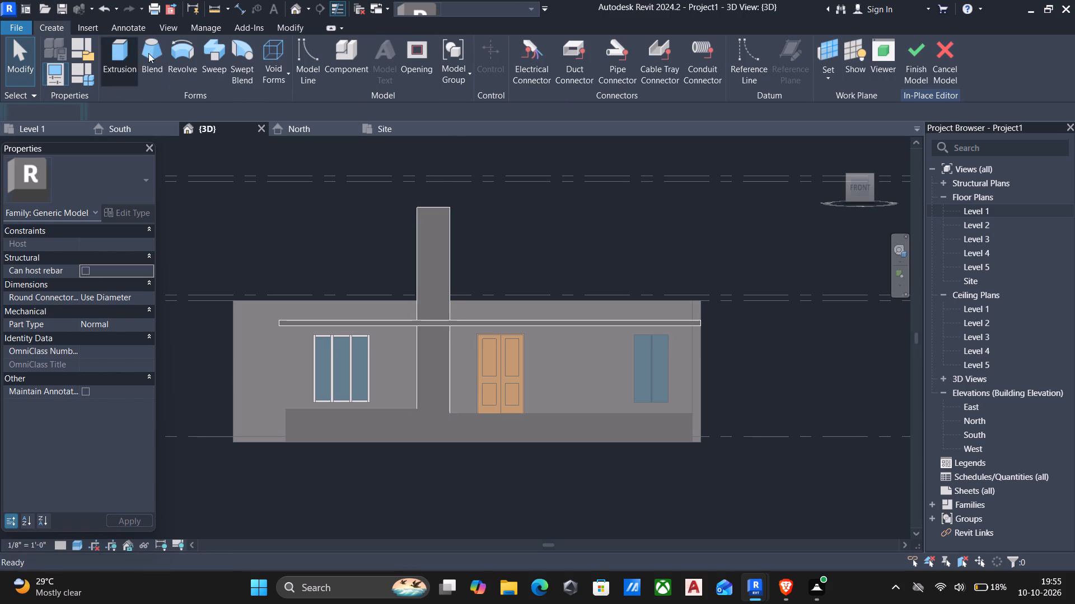
{"action": "left_click", "coordinate": [644, 79]}
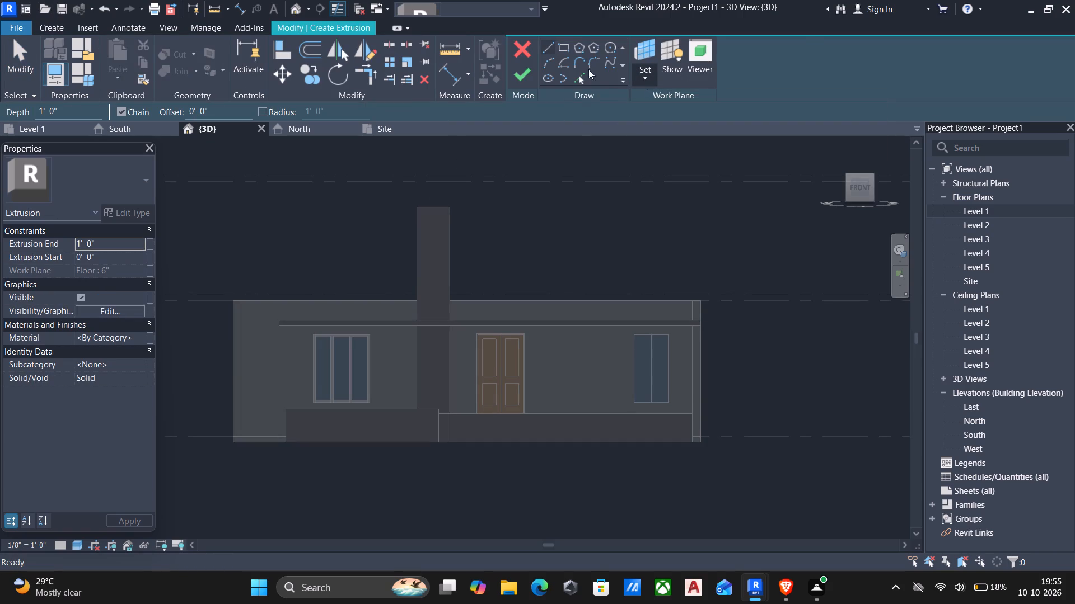
{"action": "left_click", "coordinate": [661, 128]}
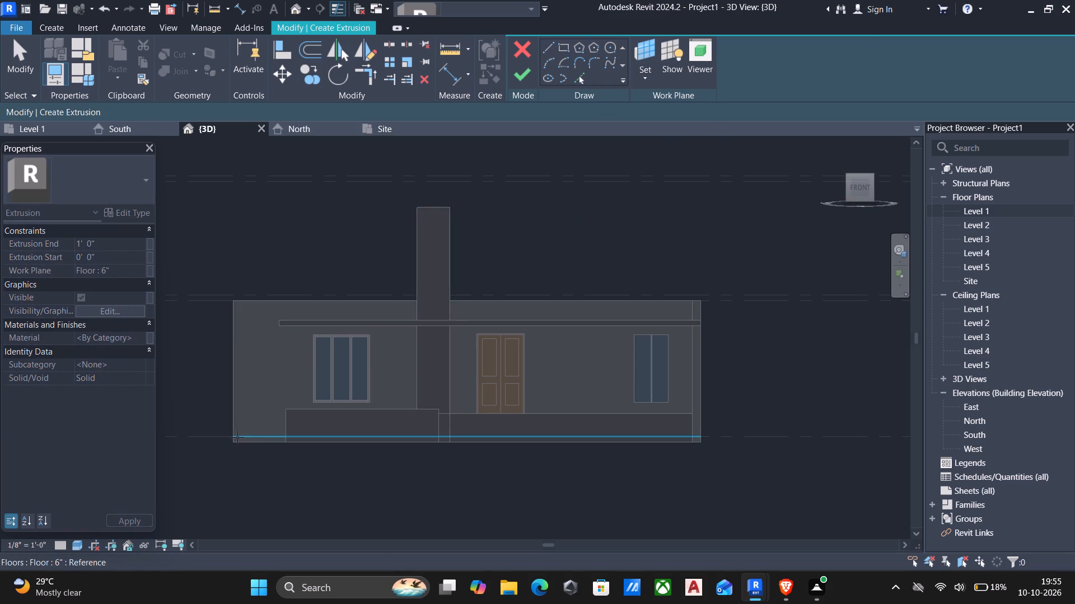
{"action": "middle_click_drag", "start_coordinate": [237, 439], "coordinate": [237, 451], "text": "shift"}
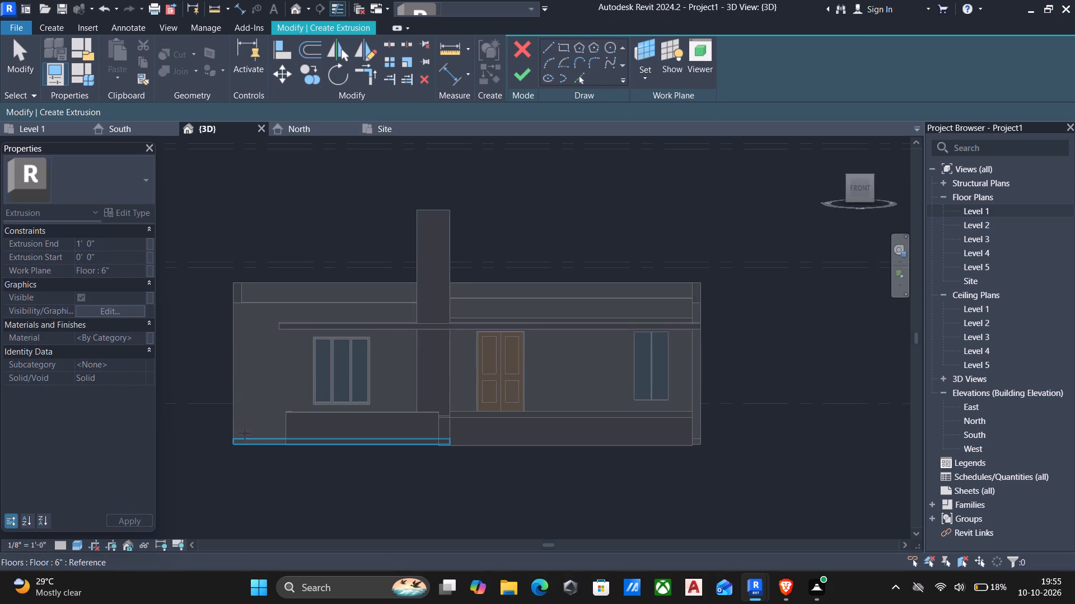
{"action": "scroll", "coordinate": [238, 440], "scroll_direction": "up", "scroll_amount": 4}
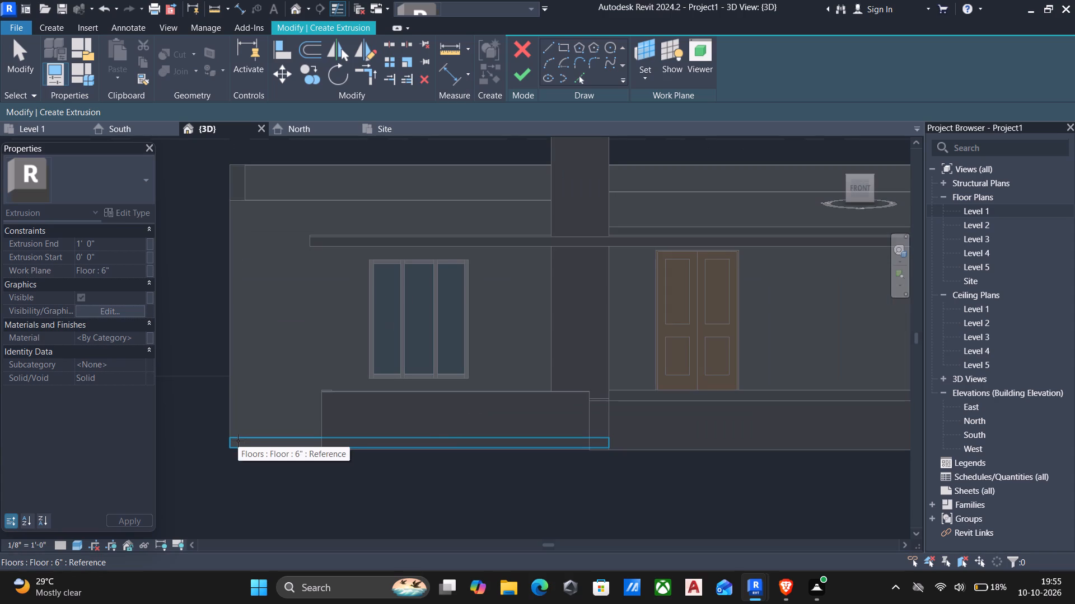
{"action": "left_click", "coordinate": [238, 441]}
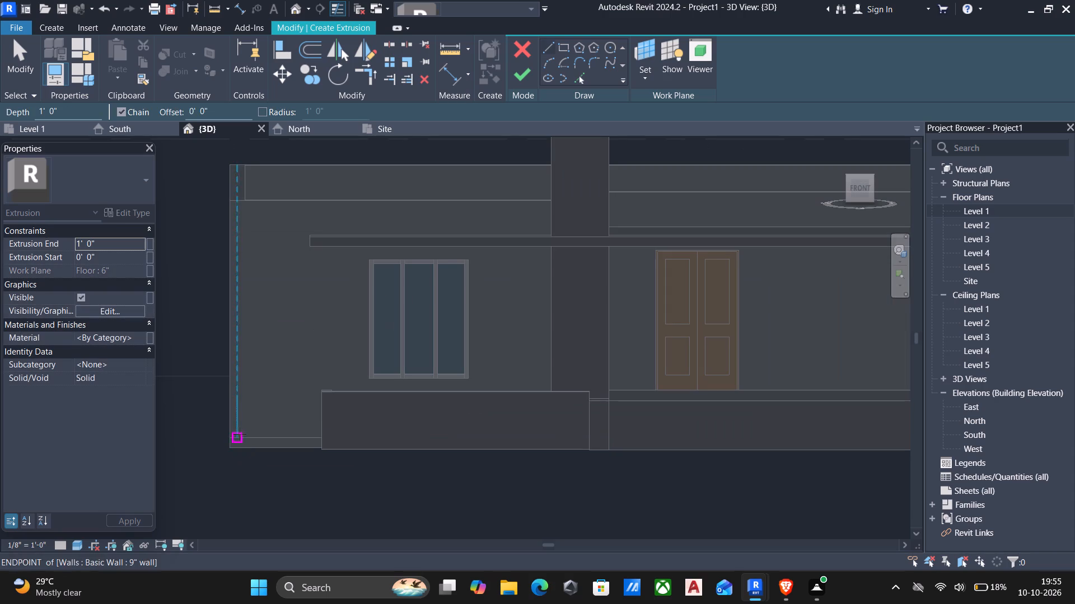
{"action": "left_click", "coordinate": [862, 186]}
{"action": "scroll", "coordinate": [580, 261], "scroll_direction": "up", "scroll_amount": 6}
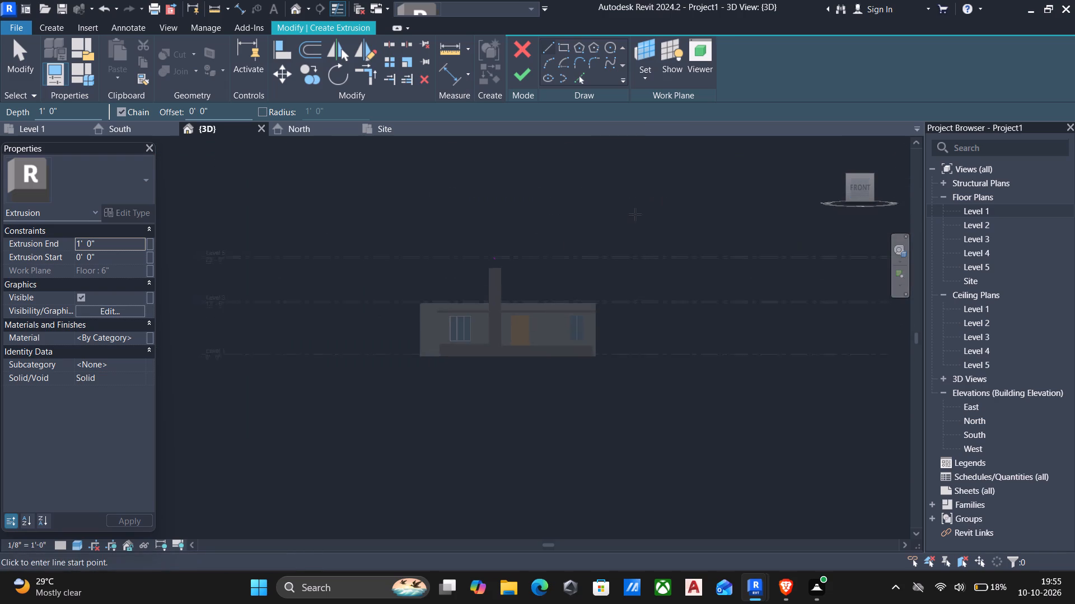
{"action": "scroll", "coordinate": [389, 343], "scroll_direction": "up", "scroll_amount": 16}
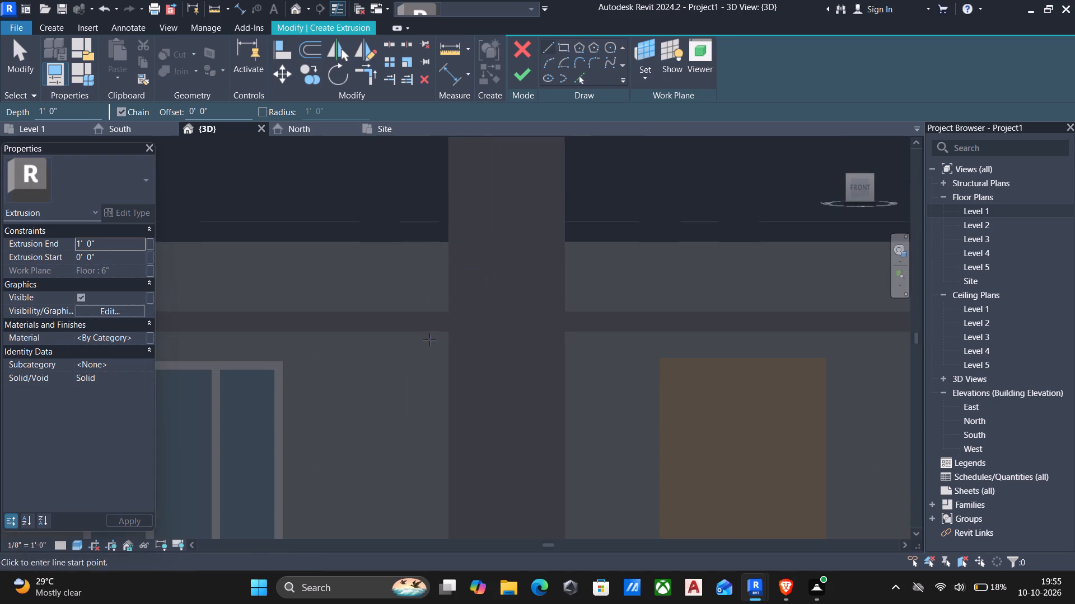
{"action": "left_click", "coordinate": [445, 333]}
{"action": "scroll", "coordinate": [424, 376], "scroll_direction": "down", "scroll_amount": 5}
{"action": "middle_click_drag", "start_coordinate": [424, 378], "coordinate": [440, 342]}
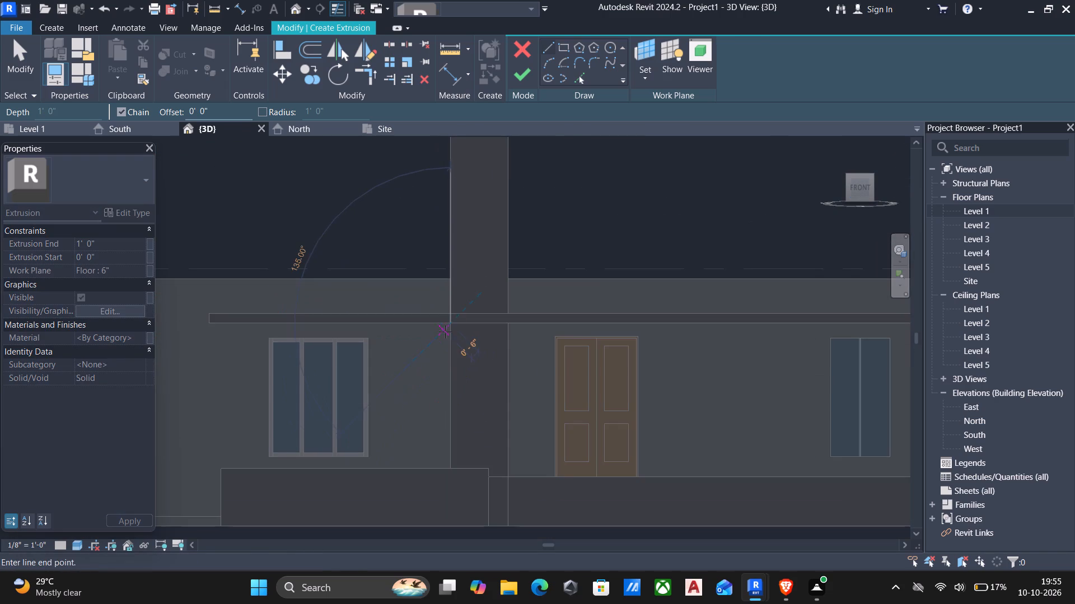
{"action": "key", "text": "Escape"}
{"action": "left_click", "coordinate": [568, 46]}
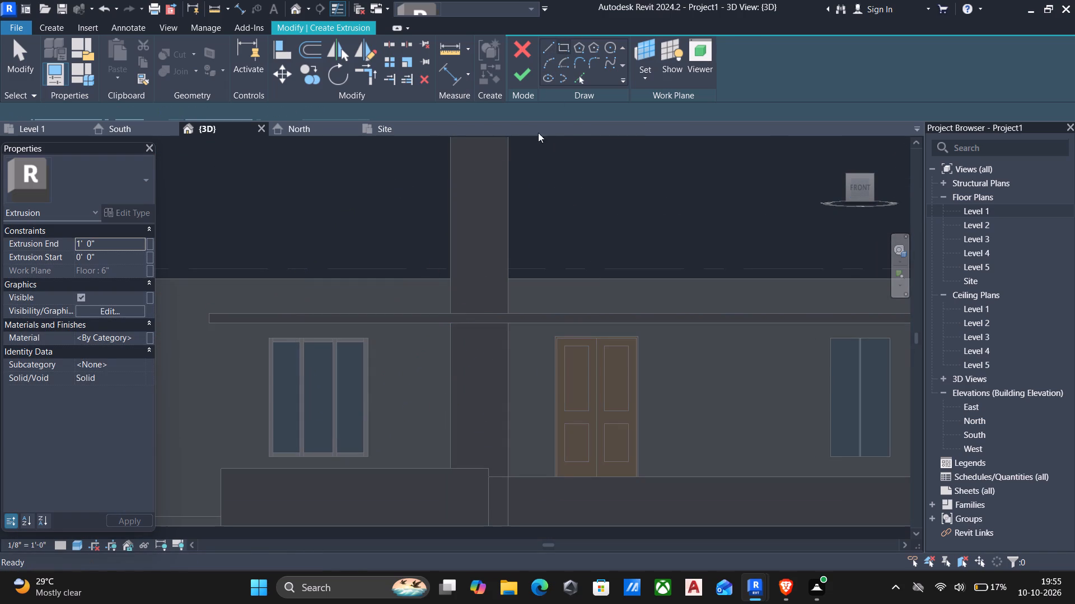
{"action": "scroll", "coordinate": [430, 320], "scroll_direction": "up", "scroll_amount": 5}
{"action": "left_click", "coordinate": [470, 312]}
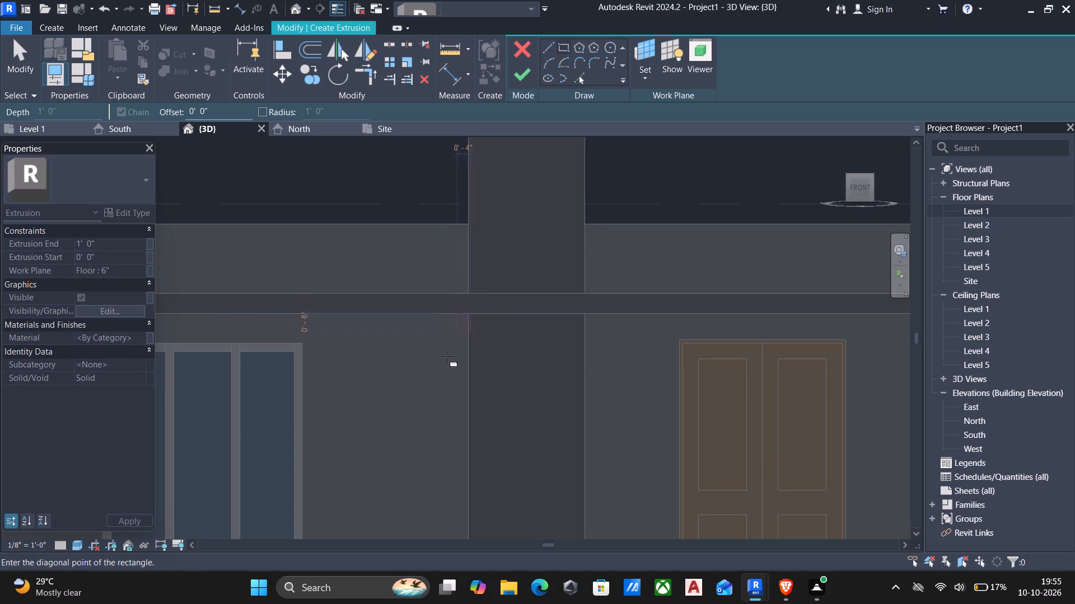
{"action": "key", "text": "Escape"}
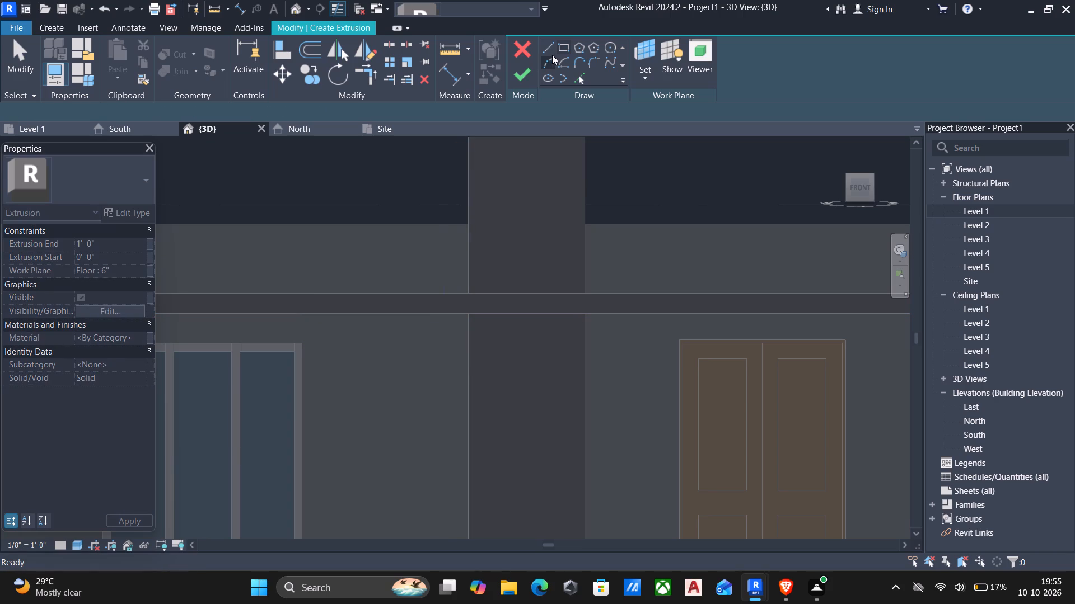
Sketch a rectangle about 1'-11 1/2" wide and 7'-4" tall beside the vertical panel, from the canopy's underside to the low wall's top.
{"action": "left_click", "coordinate": [565, 44]}
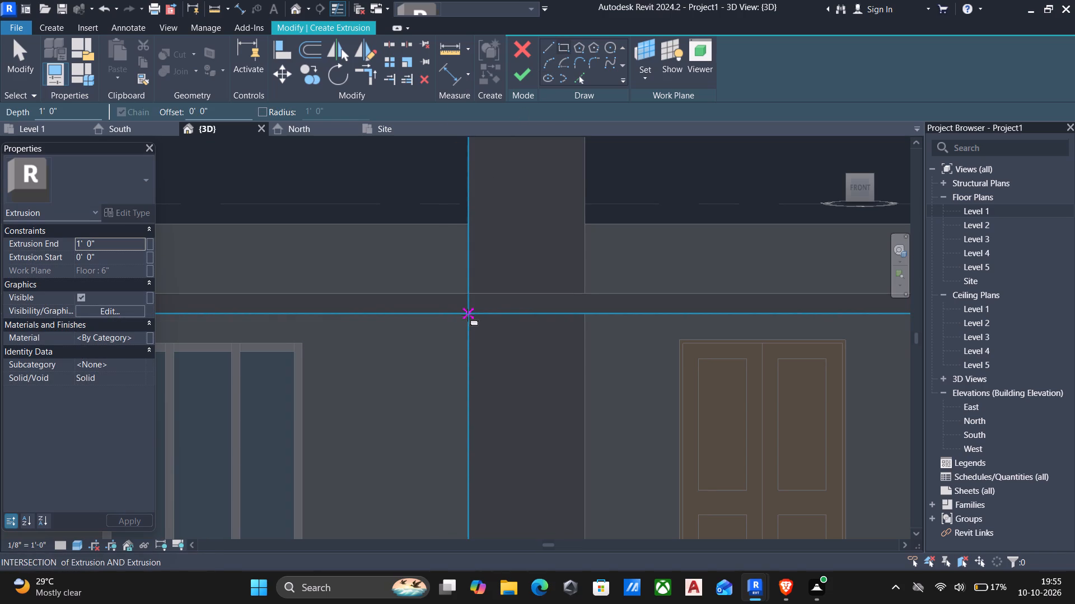
{"action": "left_click", "coordinate": [468, 315]}
{"action": "scroll", "coordinate": [416, 391], "scroll_direction": "down", "scroll_amount": 1}
{"action": "middle_click_drag", "start_coordinate": [432, 380], "coordinate": [443, 333]}
{"action": "middle_click_drag", "start_coordinate": [401, 489], "coordinate": [413, 453]}
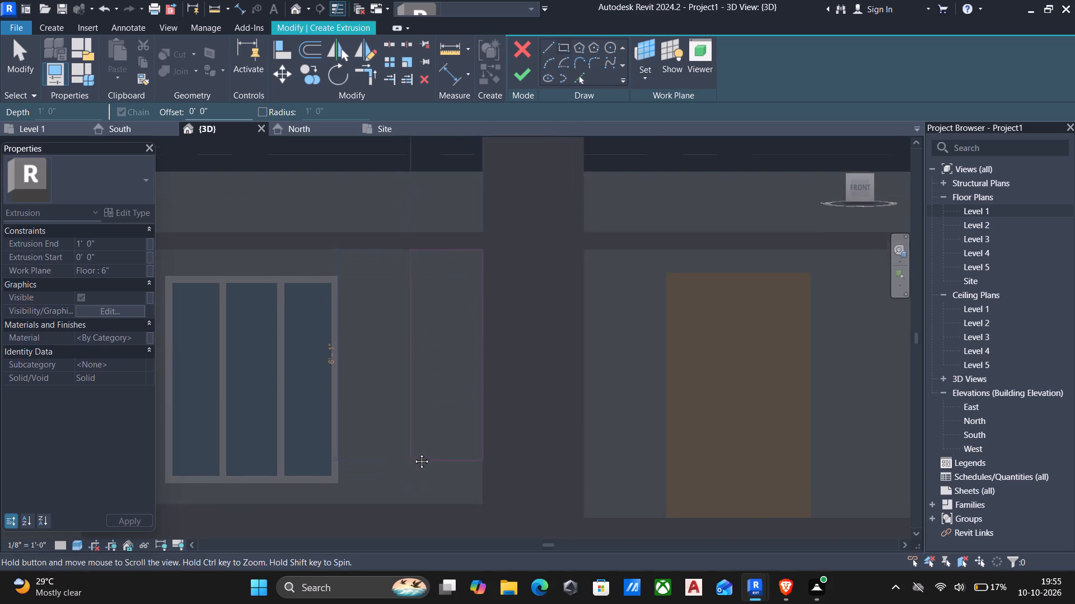
{"action": "middle_click_drag", "start_coordinate": [413, 453], "coordinate": [417, 446]}
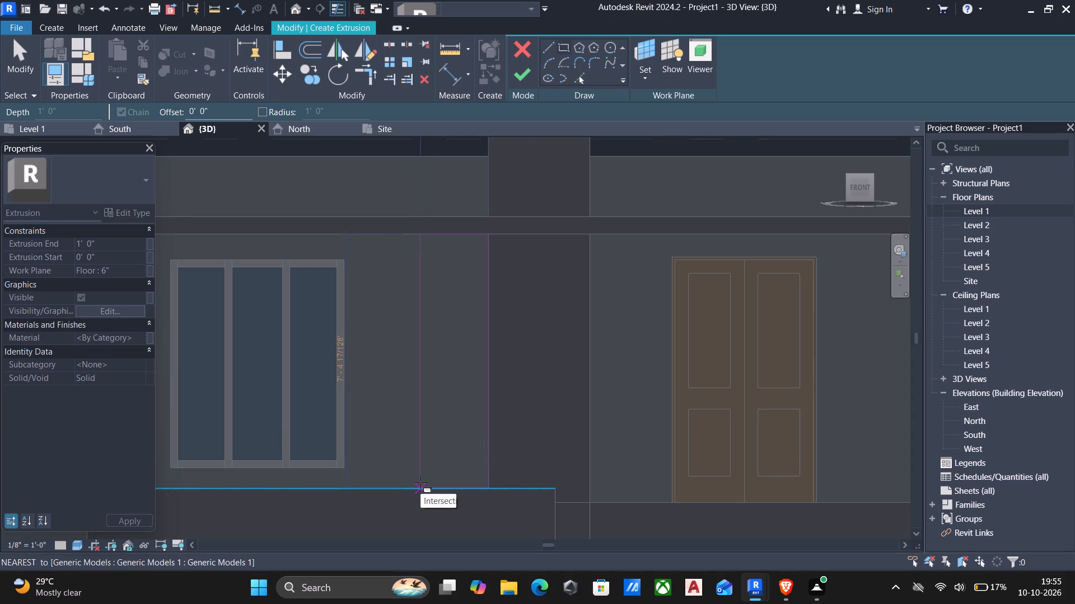
{"action": "left_click", "coordinate": [420, 482]}
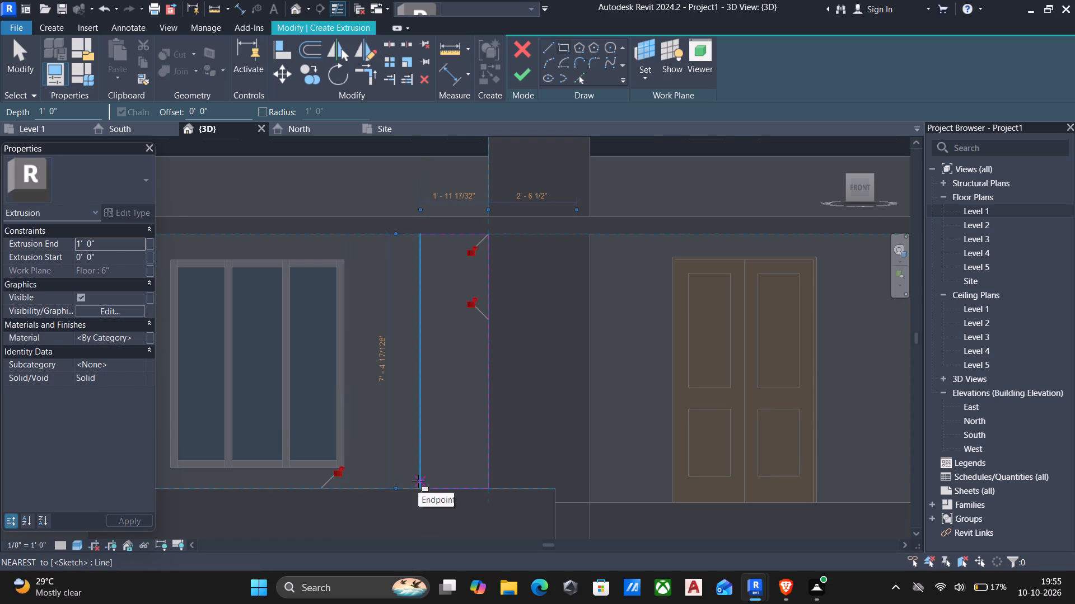
{"action": "scroll", "coordinate": [418, 481], "scroll_direction": "down", "scroll_amount": 4}
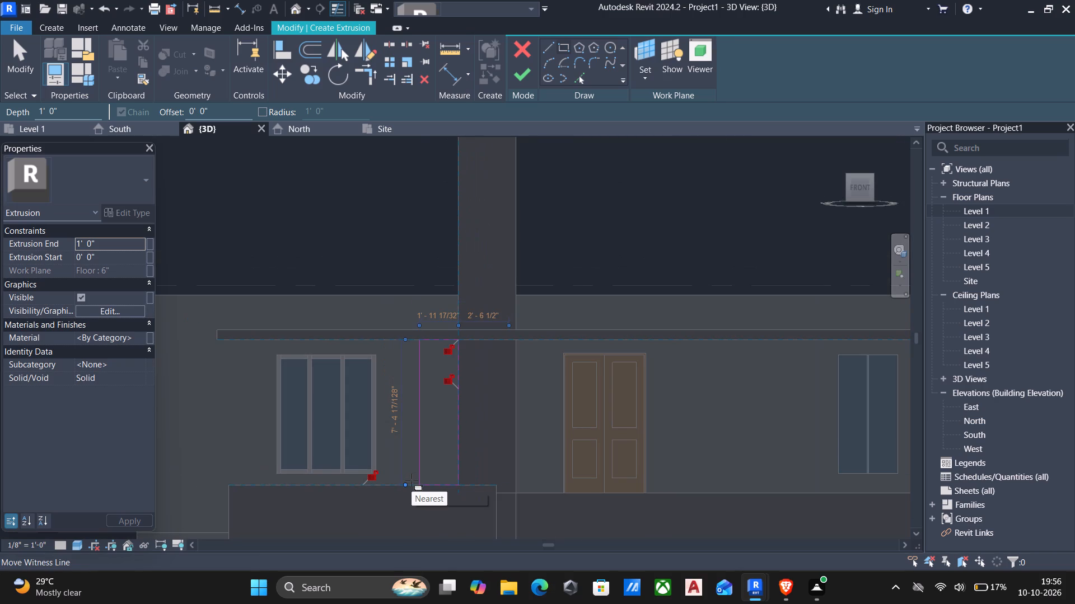
{"action": "key", "text": "Escape"}
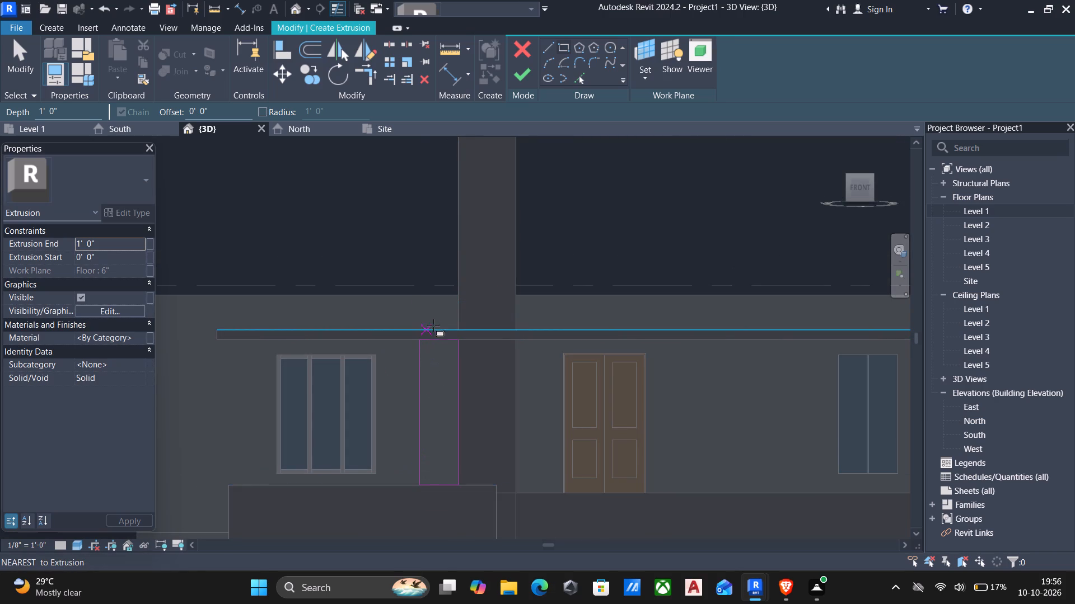
Set the new rectangle's extrusion end to 2" and finish the extrusion sketch.
{"action": "left_click", "coordinate": [110, 247]}
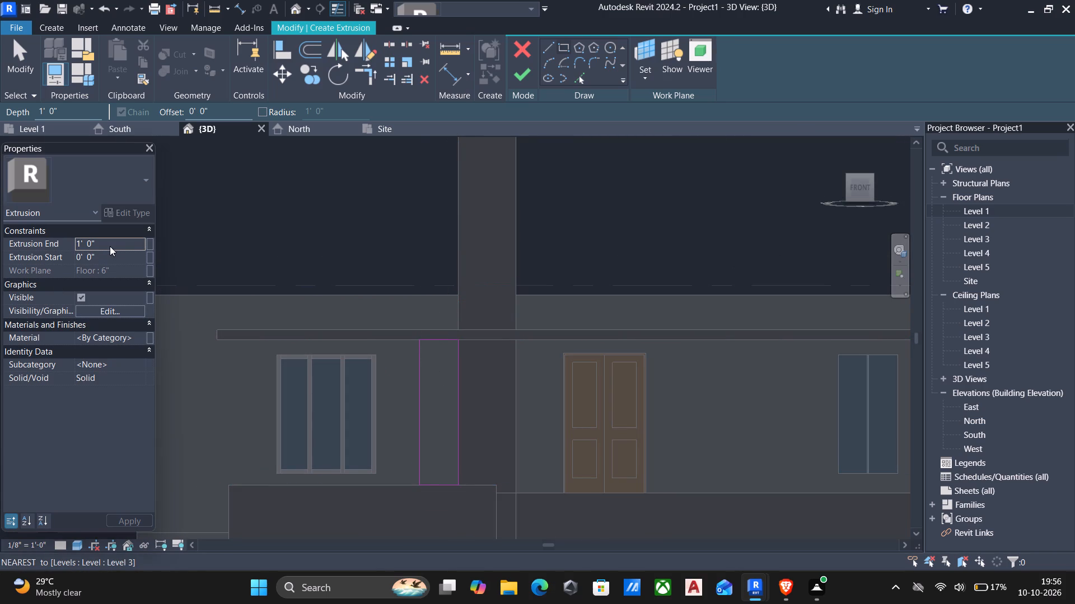
{"action": "type", "text": "2\""}
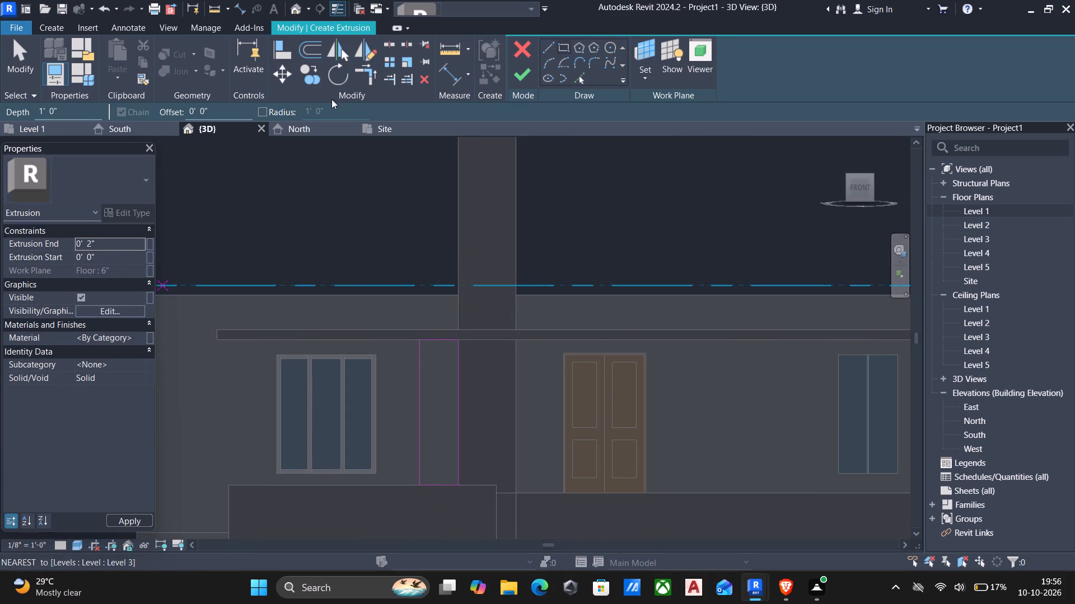
{"action": "left_click", "coordinate": [513, 71]}
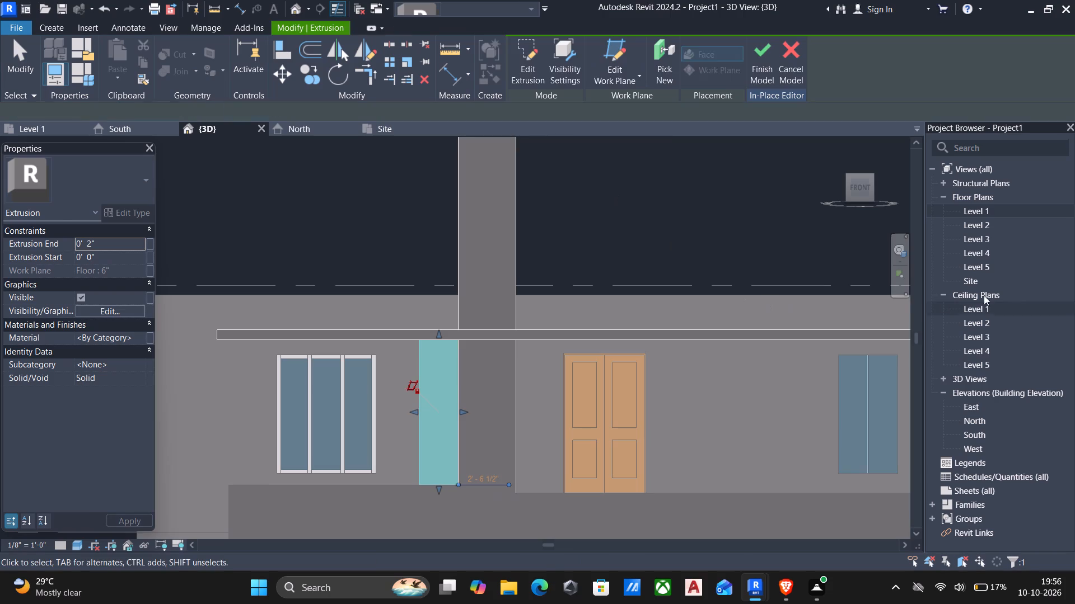
Open the Level 1 floor plan and finish the in-place model containing the canopy and panels.
{"action": "double_click", "coordinate": [995, 214]}
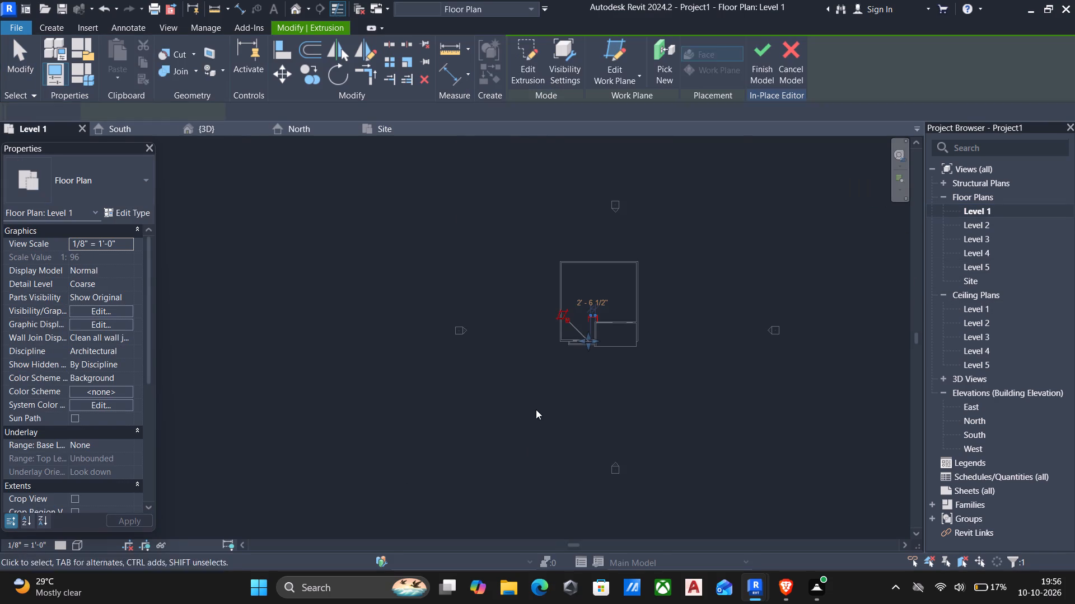
{"action": "scroll", "coordinate": [577, 351], "scroll_direction": "up", "scroll_amount": 12}
{"action": "key", "text": "Escape"}
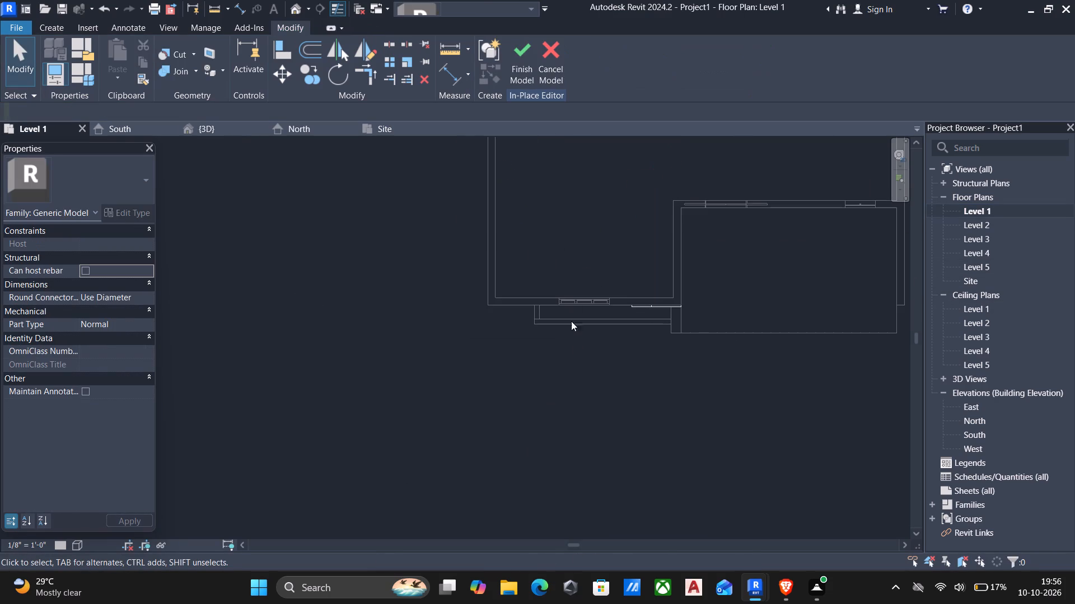
{"action": "scroll", "coordinate": [564, 352], "scroll_direction": "up", "scroll_amount": 6}
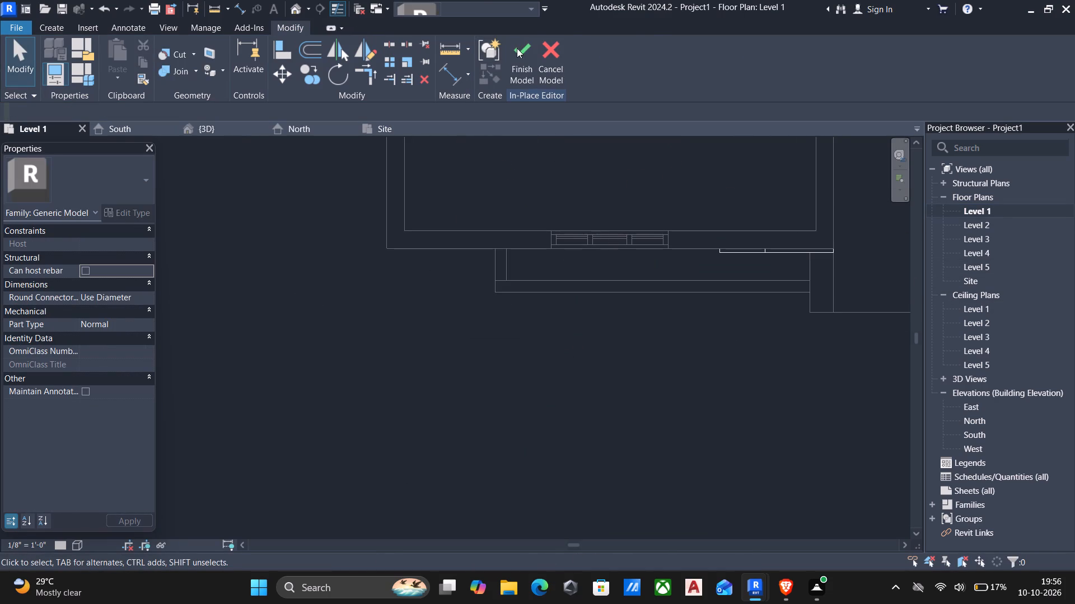
{"action": "left_click", "coordinate": [520, 49]}
In plan, select the whole mullioned window in the front wall and move it toward the entrance until it meets the 2" panel's edge.
{"action": "left_click", "coordinate": [594, 231]}
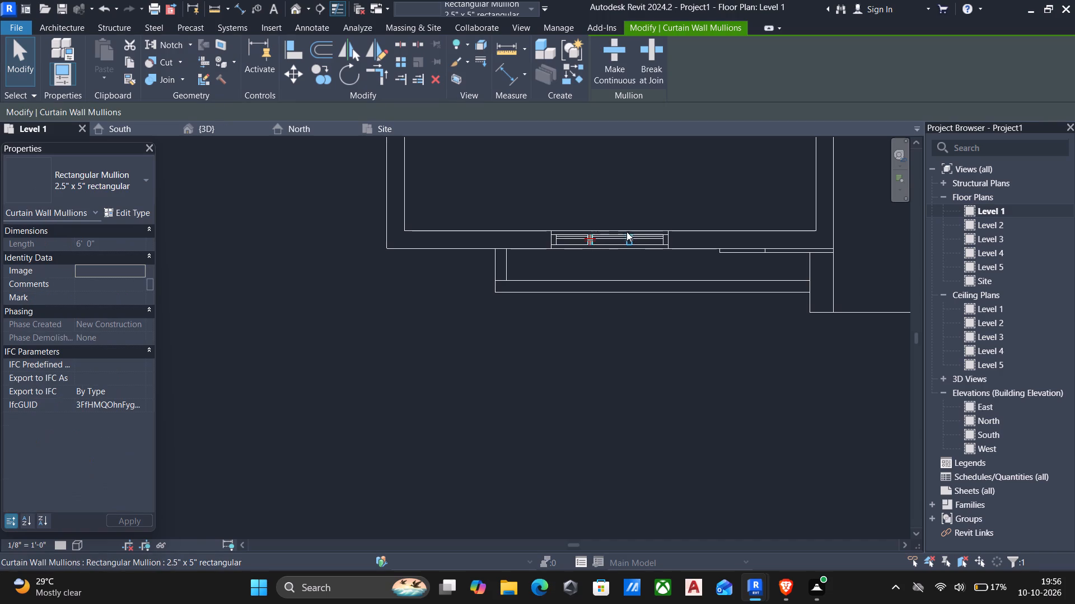
{"action": "key", "text": "Escape"}
{"action": "left_click_drag", "start_coordinate": [513, 216], "coordinate": [570, 238]}
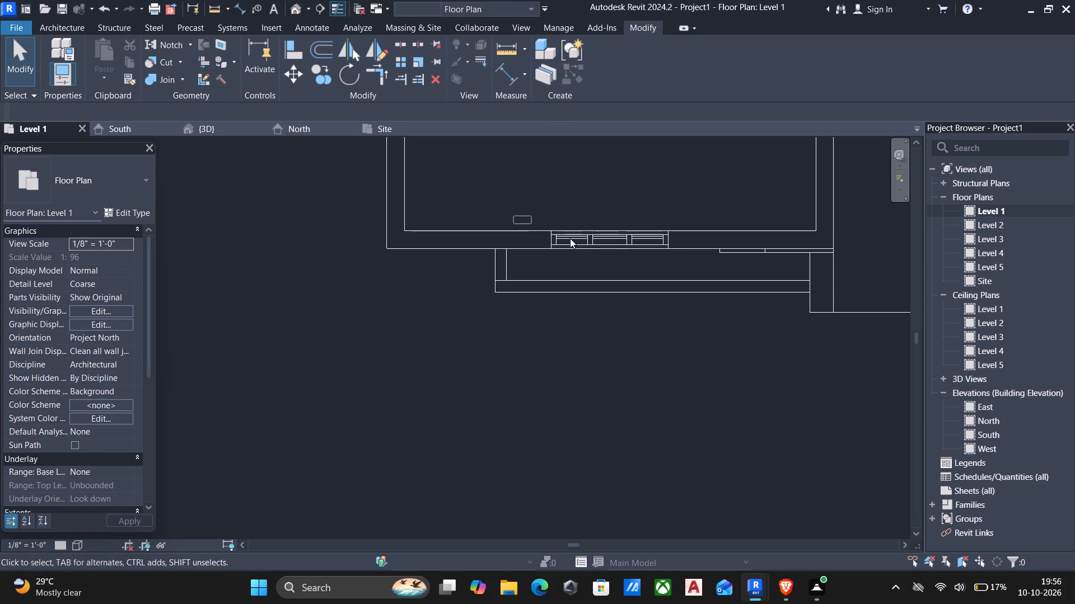
{"action": "left_click_drag", "start_coordinate": [570, 238], "coordinate": [688, 257]}
{"action": "key", "text": "Right"}
{"action": "key", "text": "Right"}
{"action": "key", "text": "Right"}
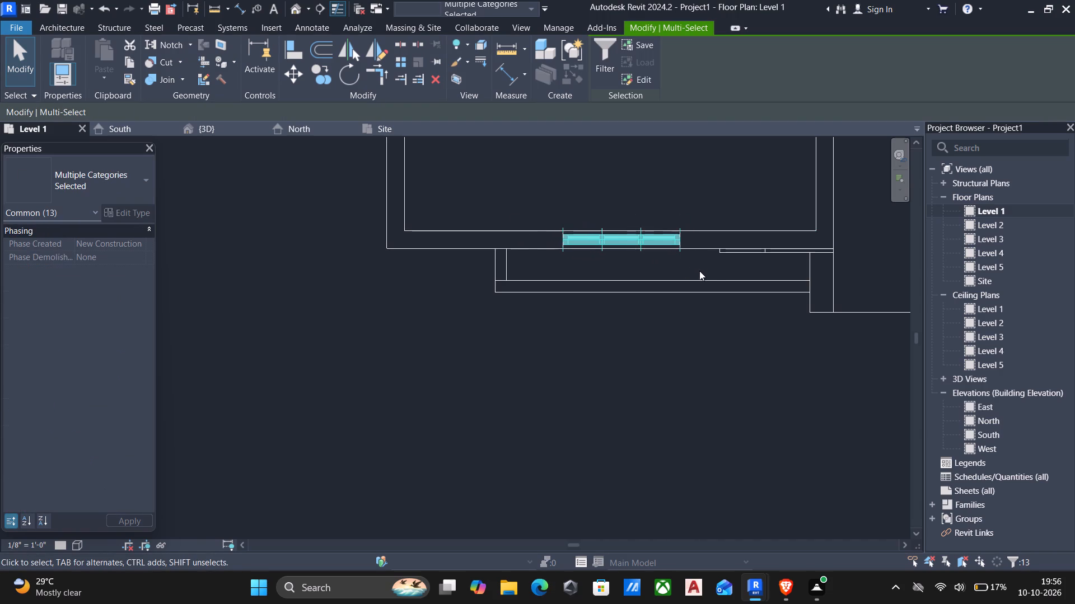
{"action": "scroll", "coordinate": [717, 272], "scroll_direction": "up", "scroll_amount": 5}
{"action": "key", "text": "Right"}
{"action": "key", "text": "Right"}
{"action": "key", "text": "Right"}
{"action": "scroll", "coordinate": [719, 261], "scroll_direction": "up", "scroll_amount": 5}
{"action": "key", "text": "Right"}
{"action": "key", "text": "Right"}
{"action": "key", "text": "Right"}
{"action": "key", "text": "Right"}
{"action": "scroll", "coordinate": [719, 260], "scroll_direction": "down", "scroll_amount": 4}
{"action": "key", "text": "Right"}
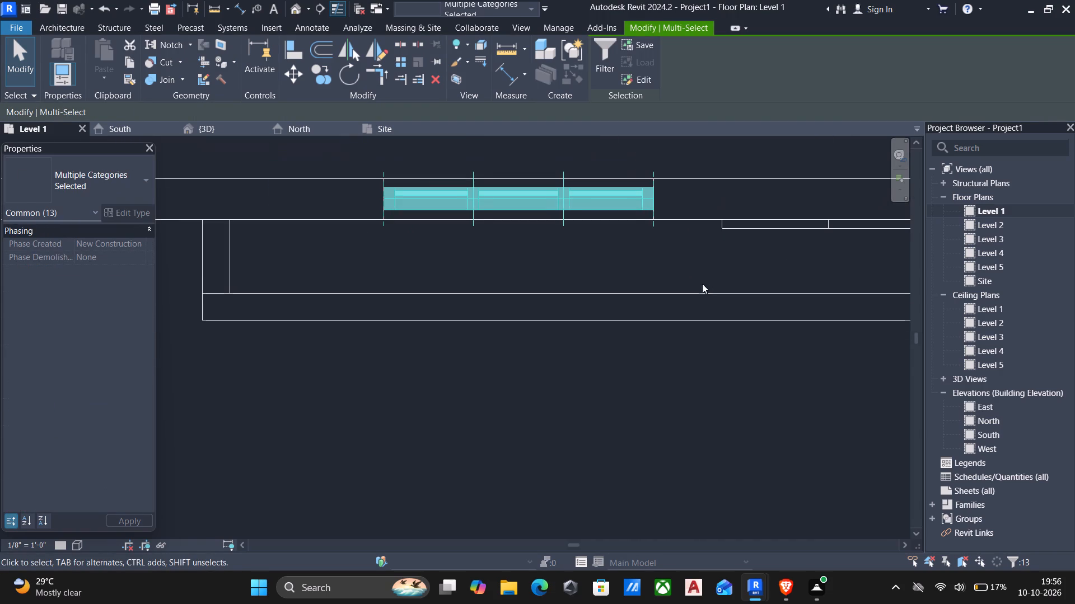
{"action": "key", "text": "Right"}
{"action": "key", "text": "Right"}
{"action": "key", "text": "Right"}
{"action": "key", "text": "Right"}
{"action": "key", "text": "Right"}
{"action": "key", "text": "Right"}
{"action": "key", "text": "Right"}
{"action": "key", "text": "Right"}
{"action": "key", "text": "Right"}
{"action": "key", "text": "Right"}
{"action": "key", "text": "Right"}
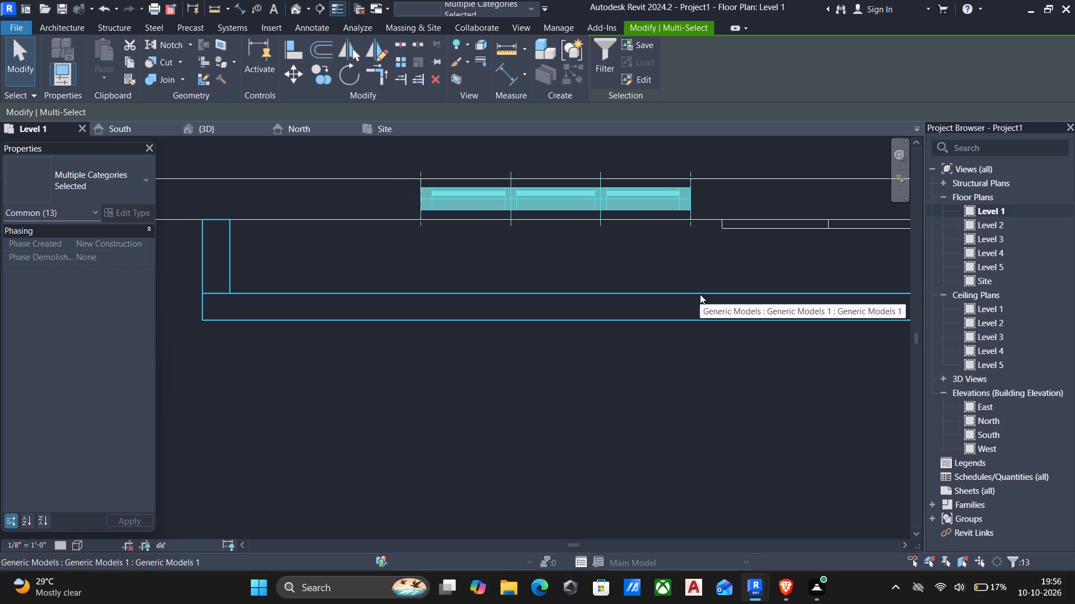
{"action": "key", "text": "Right"}
{"action": "key", "text": "Right"}
{"action": "key", "text": "Right"}
{"action": "key", "text": "Right"}
{"action": "key", "text": "Right"}
{"action": "key", "text": "Right"}
{"action": "key", "text": "Right"}
{"action": "key", "text": "Right"}
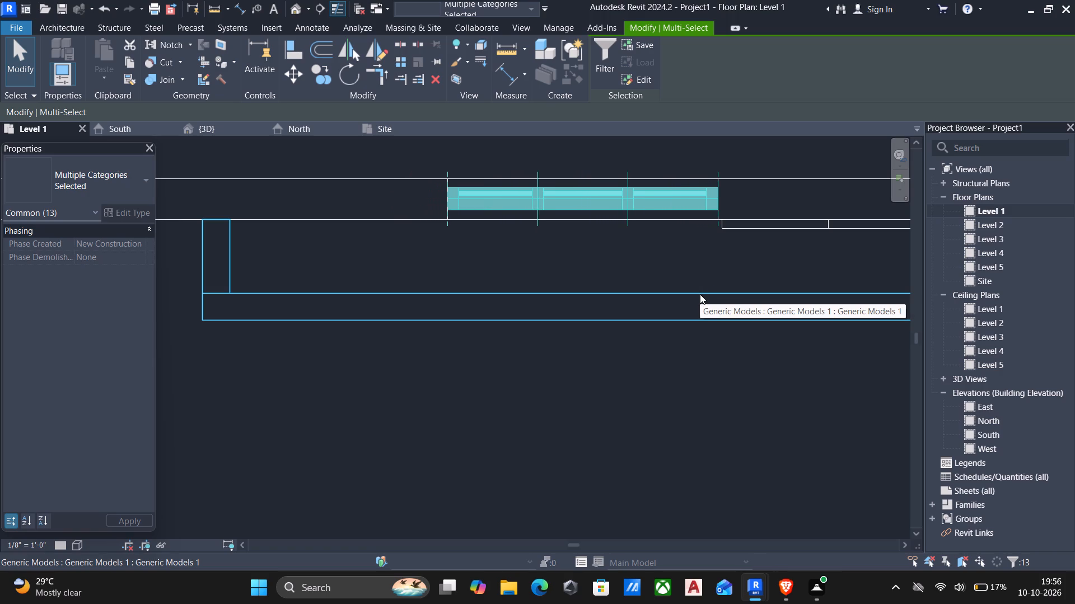
{"action": "key", "text": "Right"}
{"action": "scroll", "coordinate": [700, 294], "scroll_direction": "down", "scroll_amount": 3}
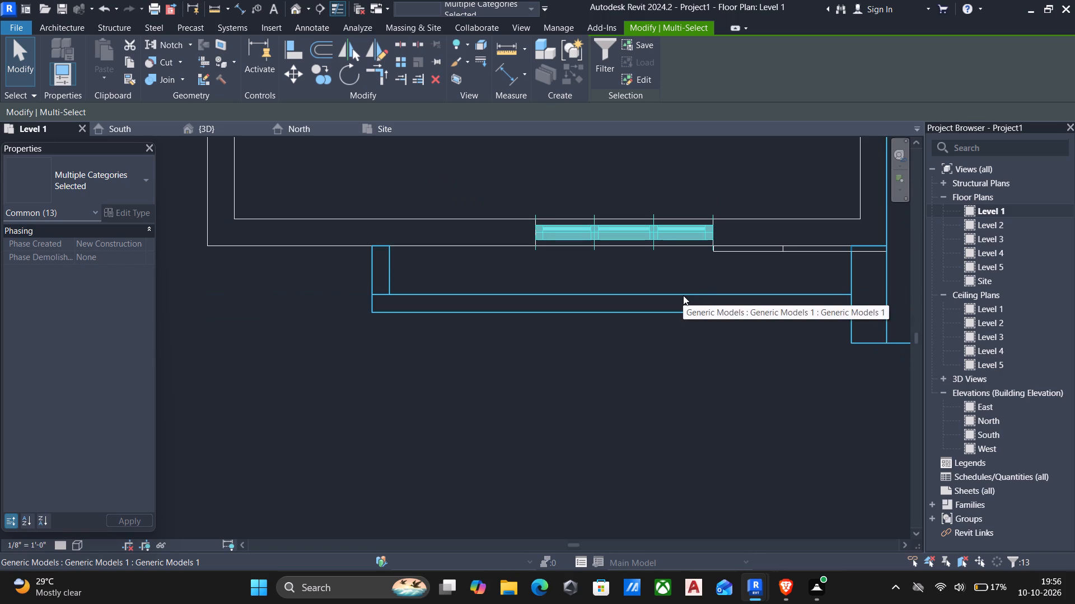
{"action": "scroll", "coordinate": [618, 316], "scroll_direction": "down", "scroll_amount": 6}
{"action": "scroll", "coordinate": [412, 376], "scroll_direction": "down", "scroll_amount": 4}
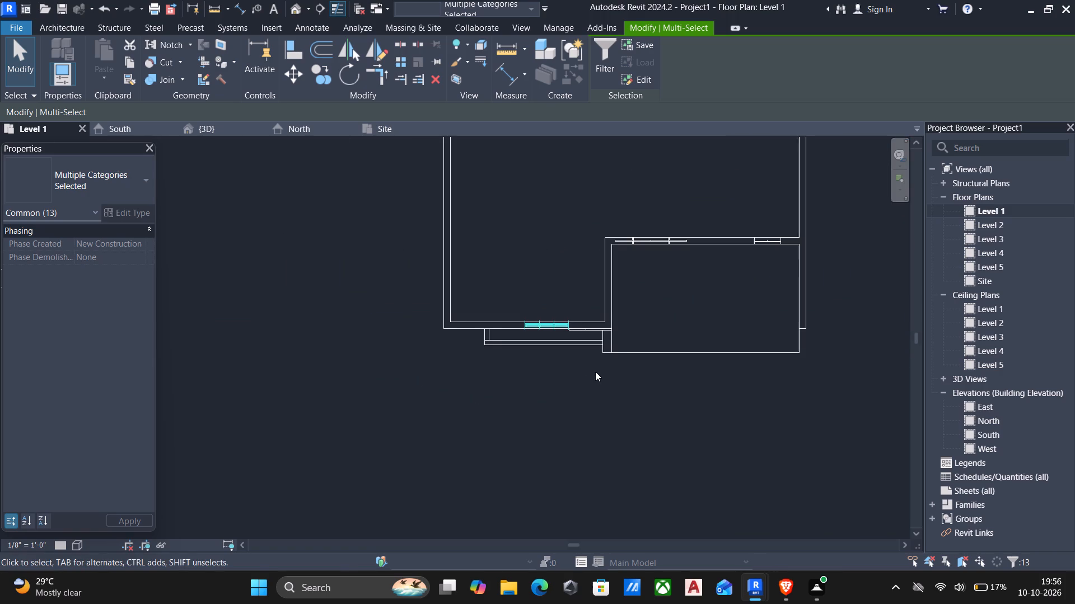
{"action": "middle_click", "coordinate": [554, 381]}
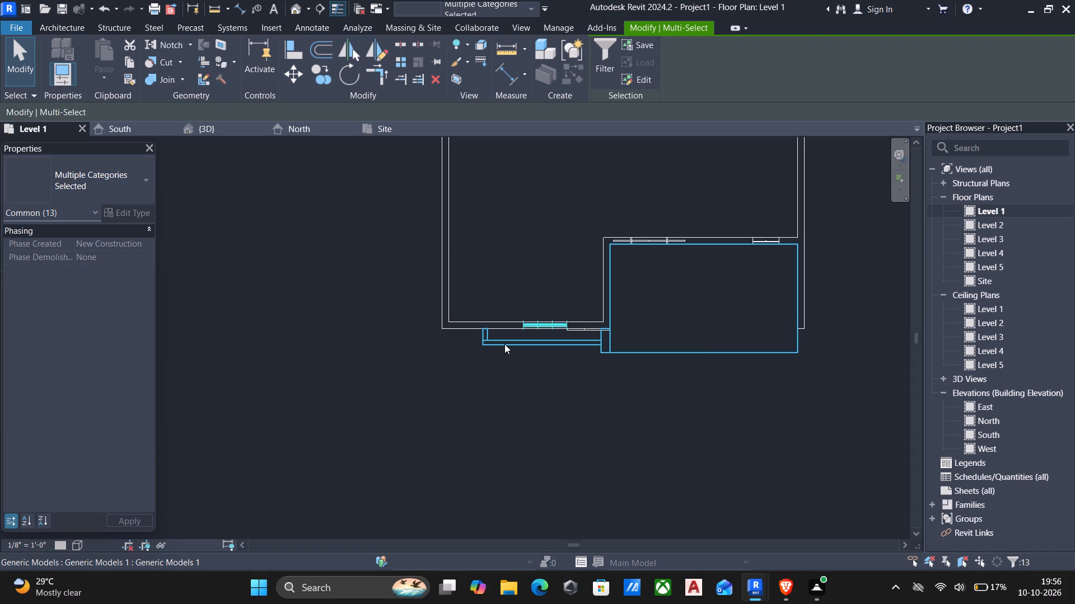
{"action": "key", "text": "Escape"}
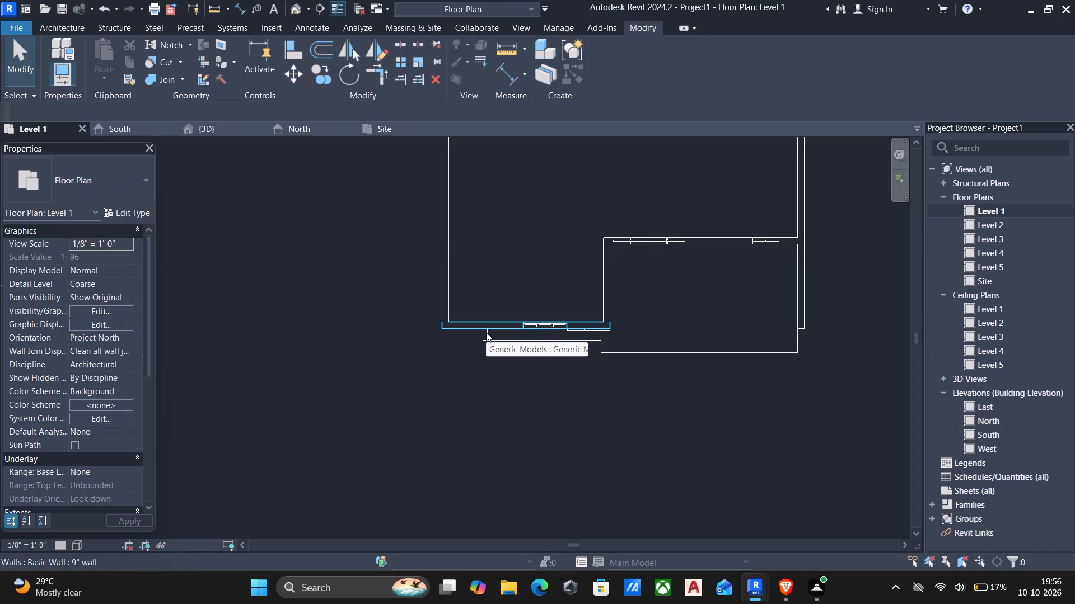
Open the low wall and entrance base model for in-place editing.
{"action": "left_click", "coordinate": [484, 334]}
{"action": "scroll", "coordinate": [482, 340], "scroll_direction": "up", "scroll_amount": 5}
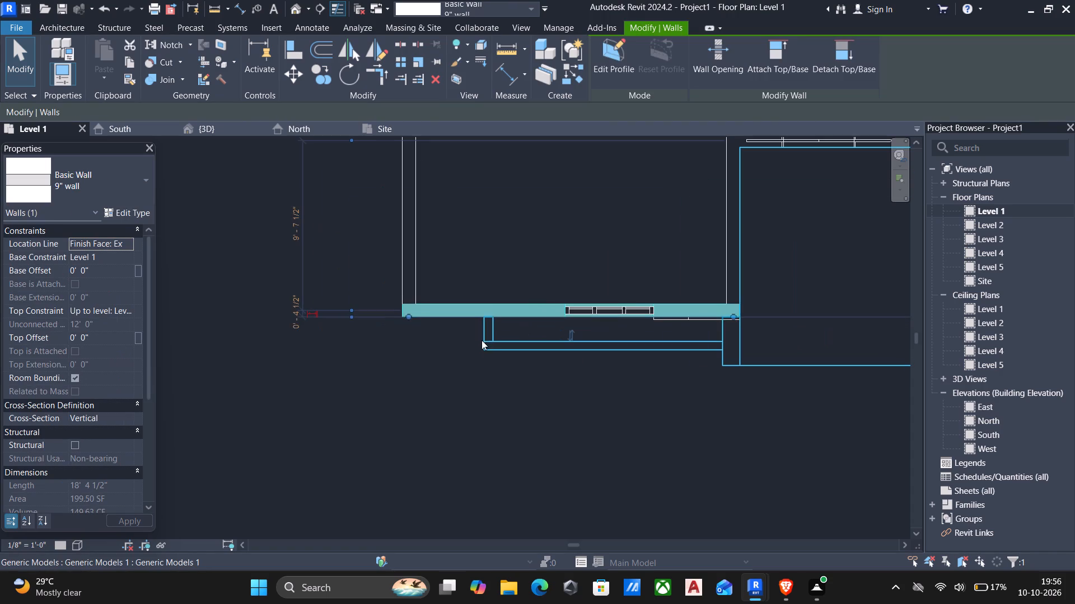
{"action": "key", "text": "Escape"}
{"action": "left_click", "coordinate": [497, 345]}
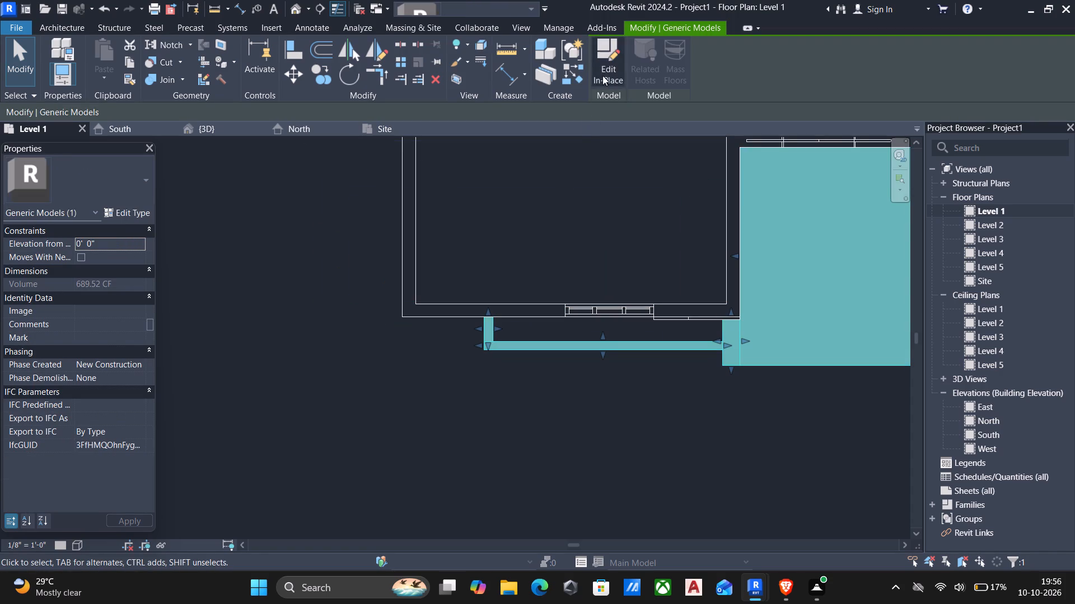
{"action": "left_click", "coordinate": [603, 73]}
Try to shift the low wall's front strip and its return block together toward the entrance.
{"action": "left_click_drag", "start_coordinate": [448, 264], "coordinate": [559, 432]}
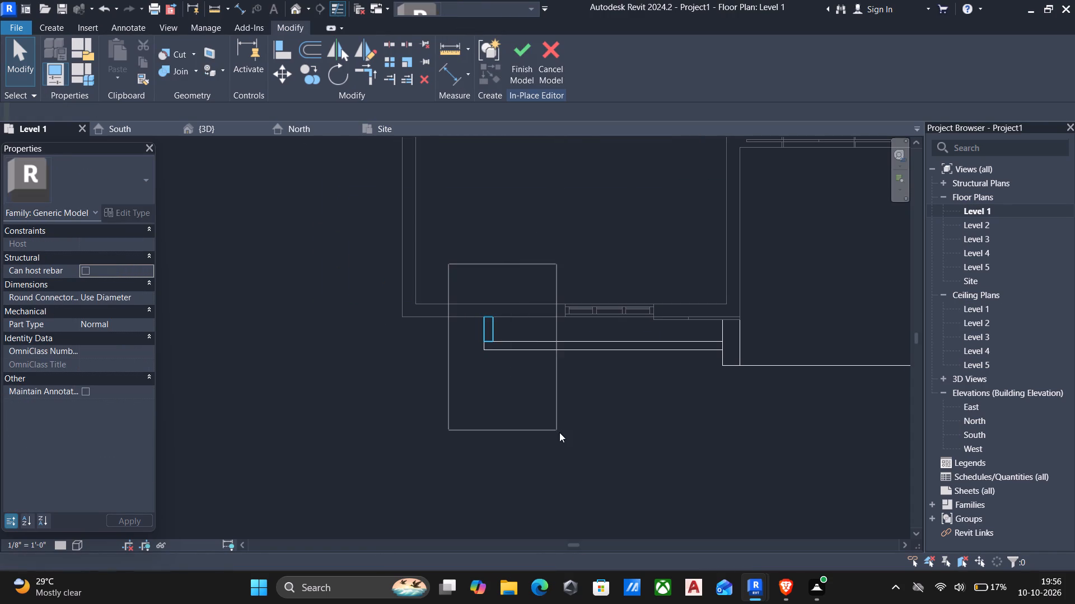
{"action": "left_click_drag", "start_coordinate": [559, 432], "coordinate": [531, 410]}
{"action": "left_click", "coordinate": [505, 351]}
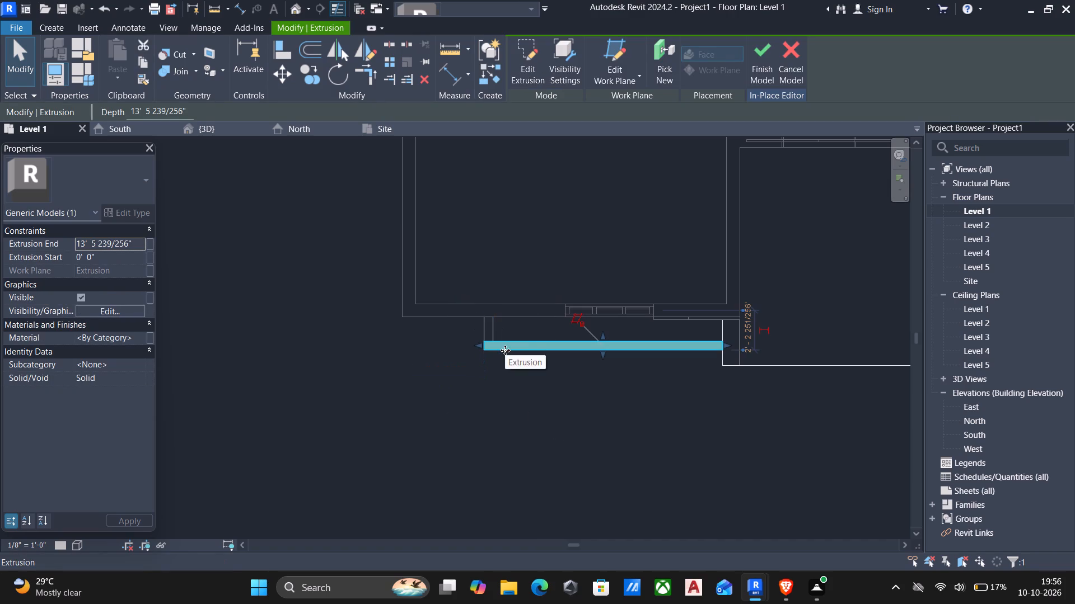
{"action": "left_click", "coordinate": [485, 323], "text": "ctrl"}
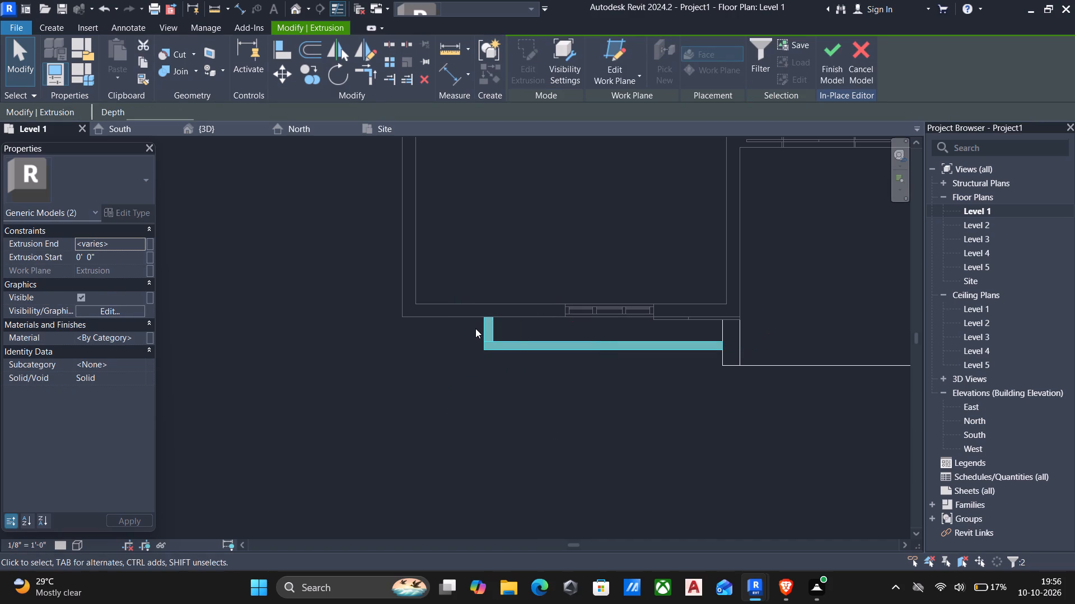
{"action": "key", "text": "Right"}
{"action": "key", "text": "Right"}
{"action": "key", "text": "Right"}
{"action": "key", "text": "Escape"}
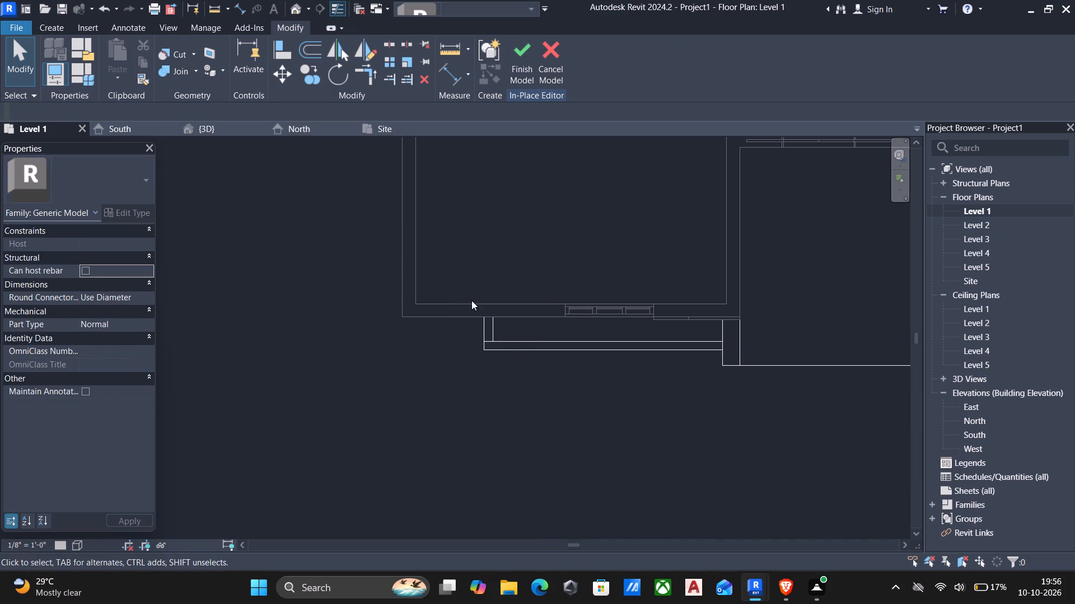
Move only the low wall's return block along the front wall toward the entrance, stopping just short of the window.
{"action": "left_click_drag", "start_coordinate": [471, 299], "coordinate": [524, 366]}
{"action": "key", "text": "Right"}
{"action": "key", "text": "Right"}
{"action": "key", "text": "Right"}
{"action": "key", "text": "Right"}
{"action": "key", "text": "Right"}
{"action": "key", "text": "Right"}
{"action": "key", "text": "Right"}
{"action": "key", "text": "Right"}
{"action": "key", "text": "Right"}
{"action": "key", "text": "Right"}
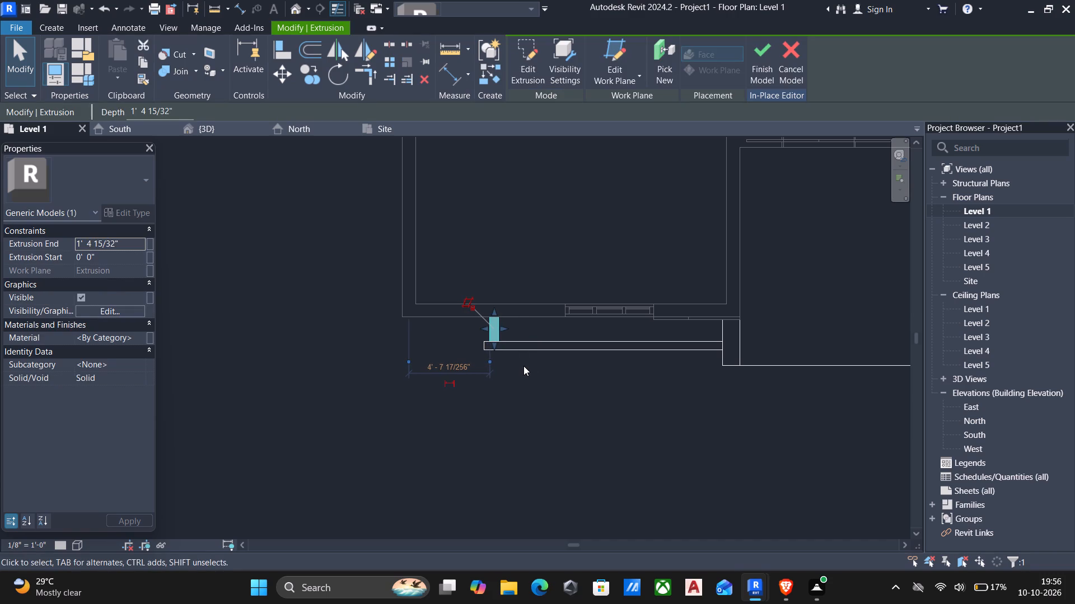
{"action": "key", "text": "Right"}
{"action": "key", "text": "Right"}
{"action": "key", "text": "Right"}
{"action": "key", "text": "Right"}
{"action": "key", "text": "Right"}
{"action": "key", "text": "Right"}
{"action": "key", "text": "Right"}
{"action": "key", "text": "Right"}
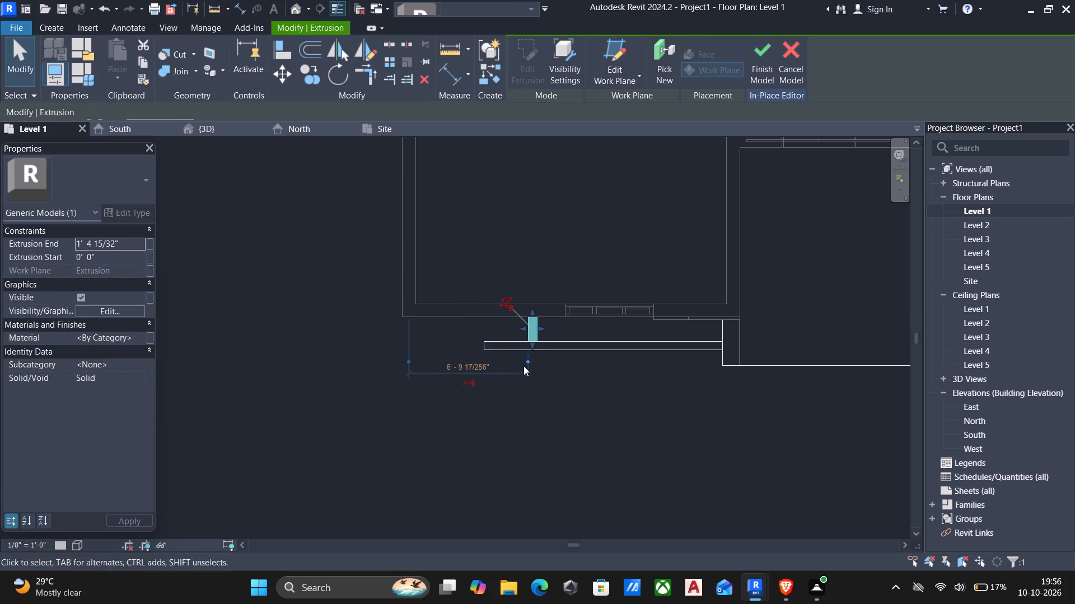
{"action": "key", "text": "Right"}
{"action": "key", "text": "Right"}
{"action": "key", "text": "Right"}
{"action": "key", "text": "Escape"}
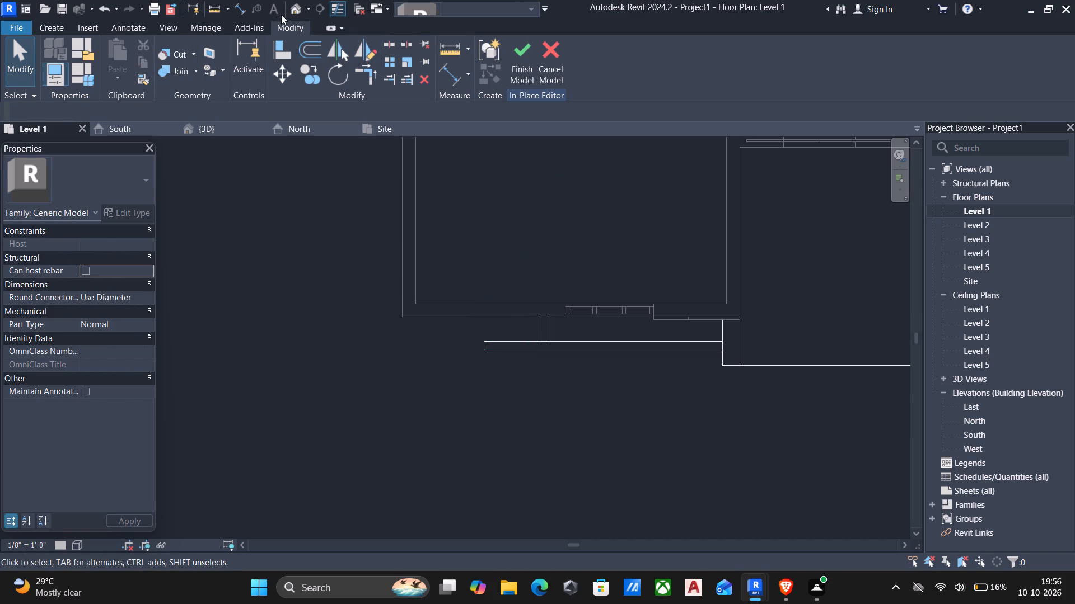
In 3D, align the end face of the low wall's front strip to the return block's outer side face and finish the in-place model.
{"action": "left_click", "coordinate": [295, 8]}
{"action": "scroll", "coordinate": [405, 306], "scroll_direction": "down", "scroll_amount": 6}
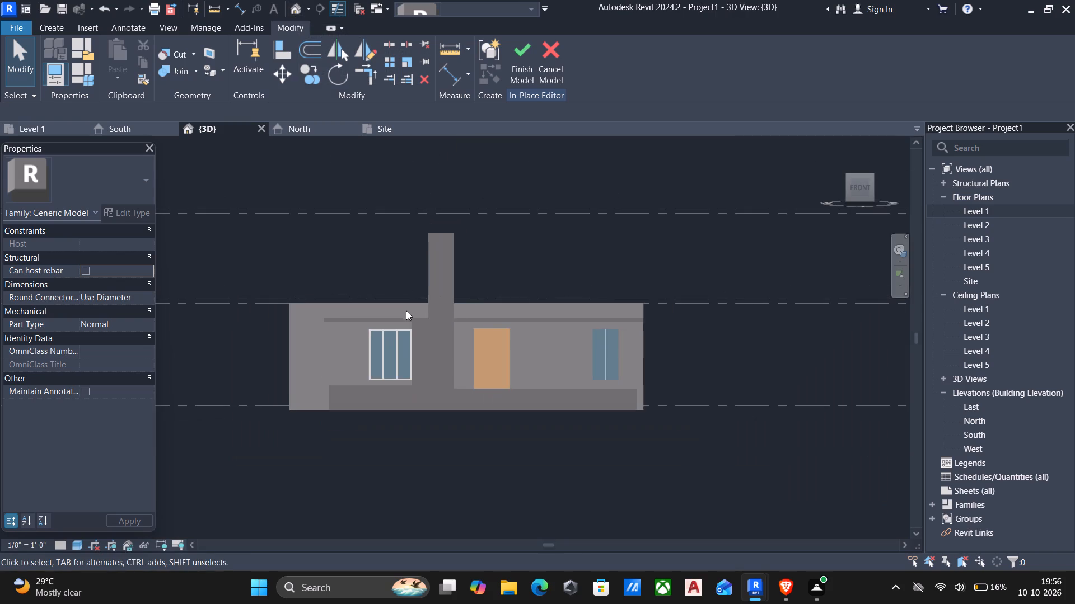
{"action": "scroll", "coordinate": [589, 386], "scroll_direction": "up", "scroll_amount": 1}
{"action": "scroll", "coordinate": [583, 366], "scroll_direction": "down", "scroll_amount": 6}
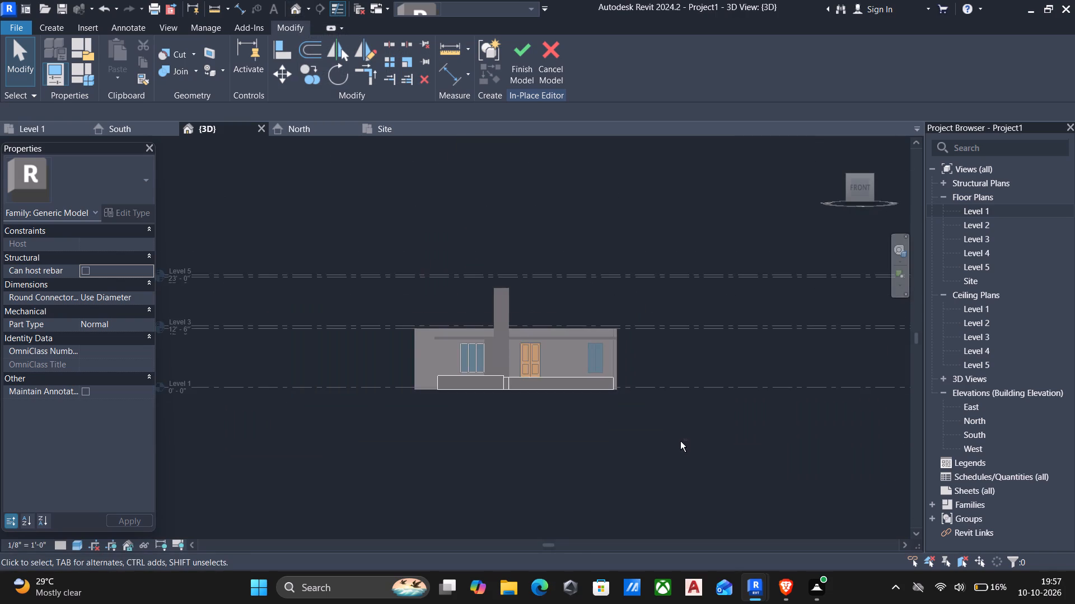
{"action": "scroll", "coordinate": [683, 439], "scroll_direction": "up", "scroll_amount": 1}
{"action": "scroll", "coordinate": [658, 396], "scroll_direction": "down", "scroll_amount": 6}
{"action": "middle_click_drag", "start_coordinate": [651, 395], "coordinate": [675, 435], "text": "shift"}
{"action": "middle_click", "coordinate": [685, 439]}
{"action": "scroll", "coordinate": [683, 389], "scroll_direction": "down", "scroll_amount": 5}
{"action": "middle_click_drag", "start_coordinate": [681, 390], "coordinate": [689, 389], "text": "shift"}
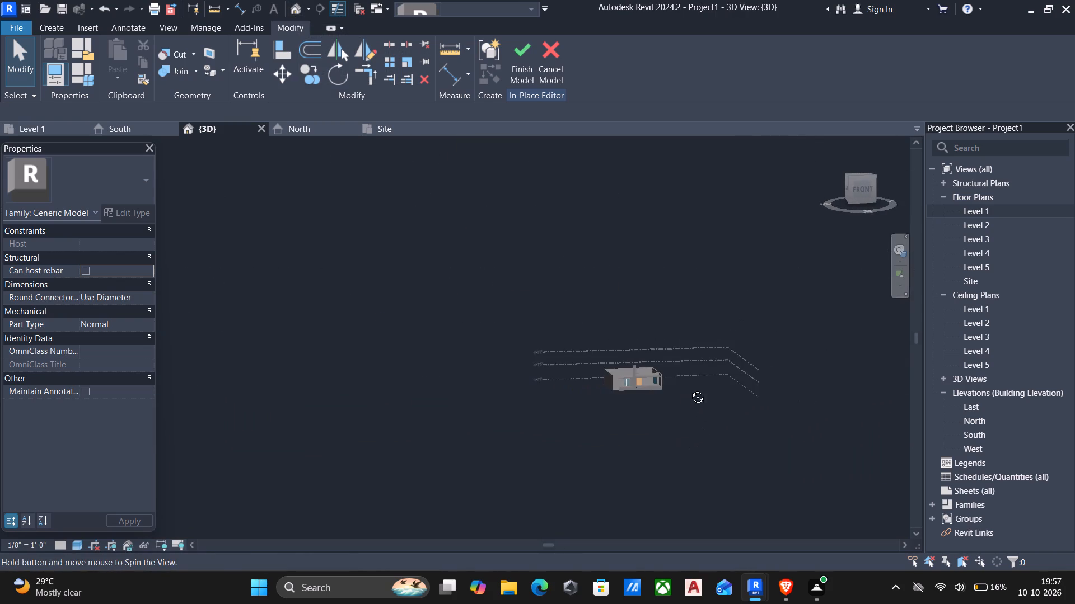
{"action": "middle_click_drag", "start_coordinate": [689, 389], "coordinate": [747, 384], "text": "shift"}
{"action": "middle_click_drag", "start_coordinate": [749, 396], "coordinate": [750, 417], "text": "shift"}
{"action": "scroll", "coordinate": [706, 433], "scroll_direction": "up", "scroll_amount": 6}
{"action": "scroll", "coordinate": [601, 372], "scroll_direction": "up", "scroll_amount": 7}
{"action": "scroll", "coordinate": [546, 342], "scroll_direction": "up", "scroll_amount": 8}
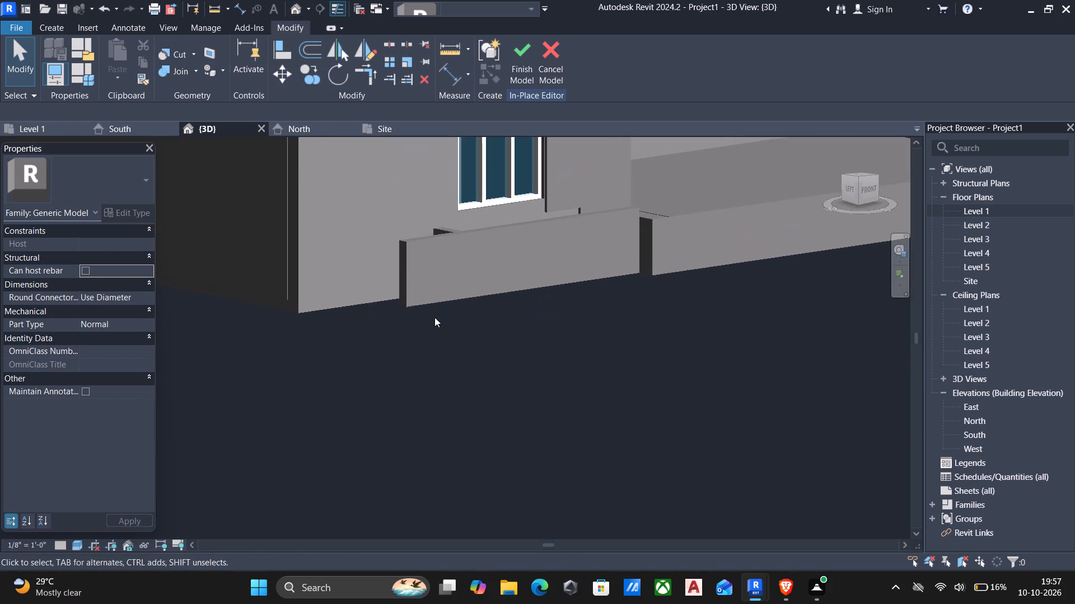
{"action": "scroll", "coordinate": [432, 357], "scroll_direction": "down", "scroll_amount": 1}
{"action": "middle_click_drag", "start_coordinate": [435, 366], "coordinate": [510, 436], "text": "shift"}
{"action": "scroll", "coordinate": [660, 367], "scroll_direction": "up", "scroll_amount": 6}
{"action": "type", "text": "al"}
{"action": "left_click", "coordinate": [684, 333]}
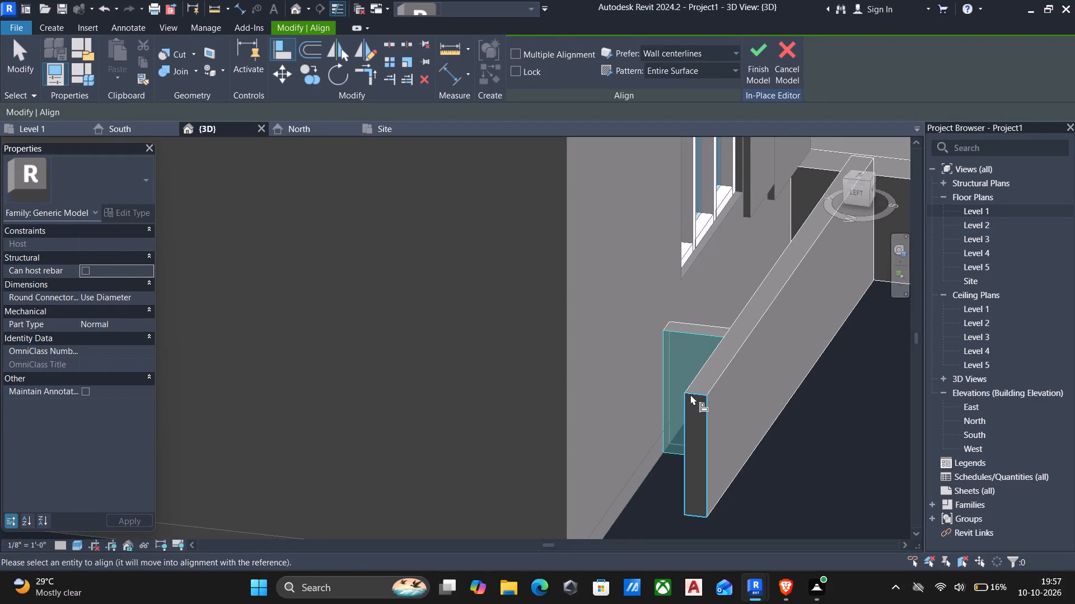
{"action": "left_click", "coordinate": [690, 394]}
{"action": "left_click", "coordinate": [761, 56]}
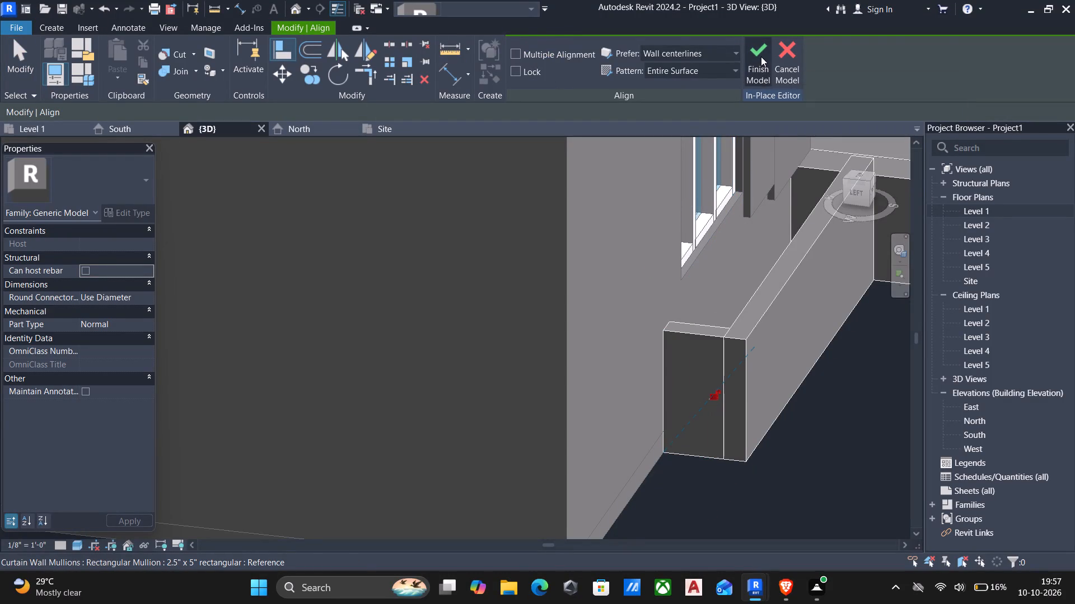
Copy the house's 6" ground floor slab from Level 1 and paste it aligned to Level 3.
{"action": "scroll", "coordinate": [764, 331], "scroll_direction": "down", "scroll_amount": 7}
{"action": "scroll", "coordinate": [761, 338], "scroll_direction": "up", "scroll_amount": 1}
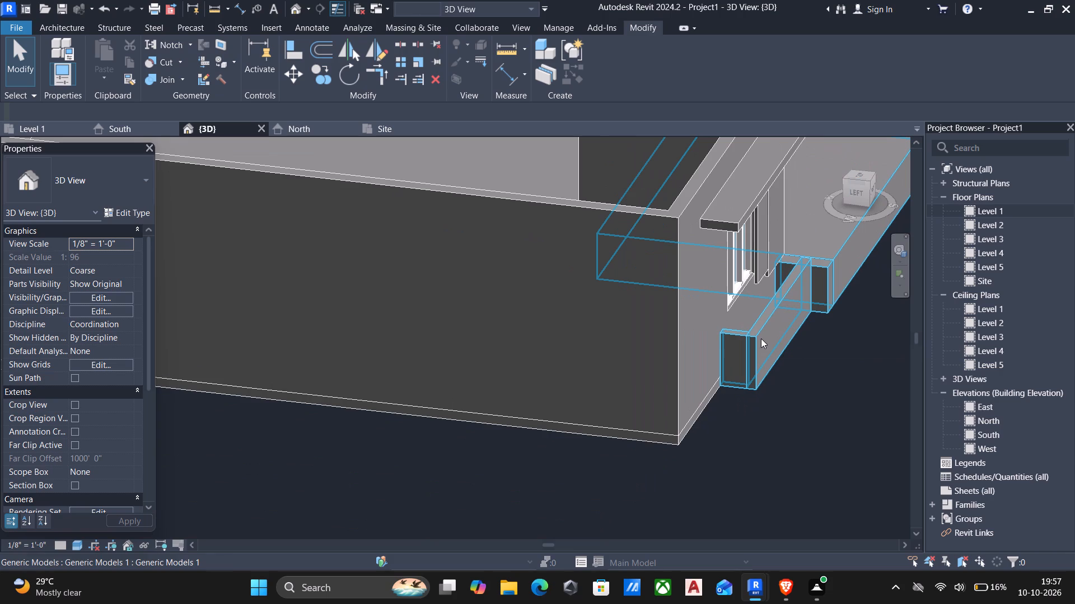
{"action": "middle_click_drag", "start_coordinate": [761, 339], "coordinate": [670, 353], "text": "shift"}
{"action": "scroll", "coordinate": [669, 352], "scroll_direction": "down", "scroll_amount": 1}
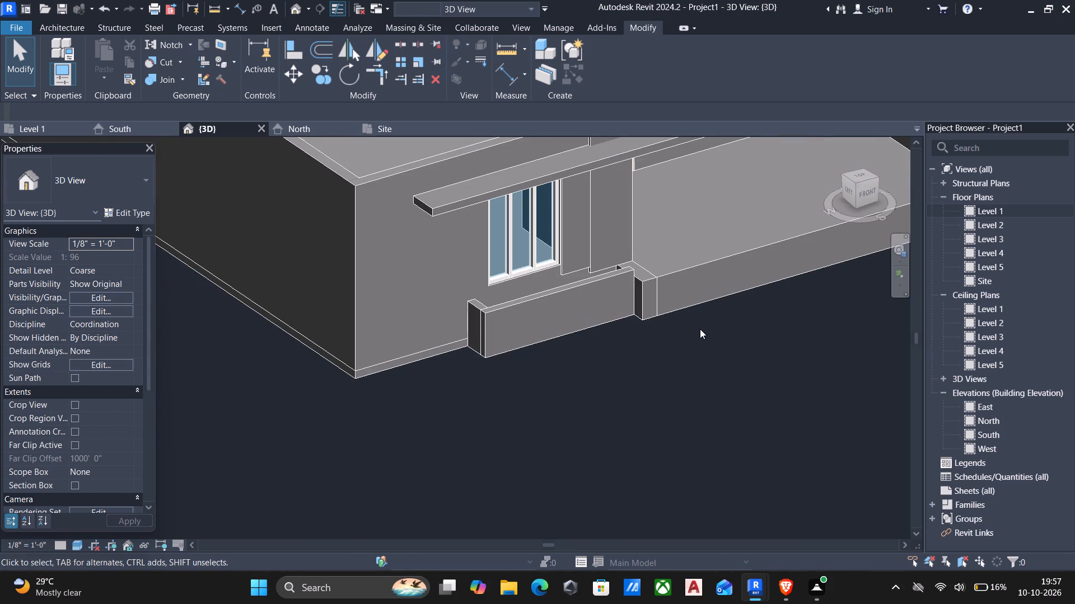
{"action": "middle_click_drag", "start_coordinate": [700, 329], "coordinate": [712, 375]}
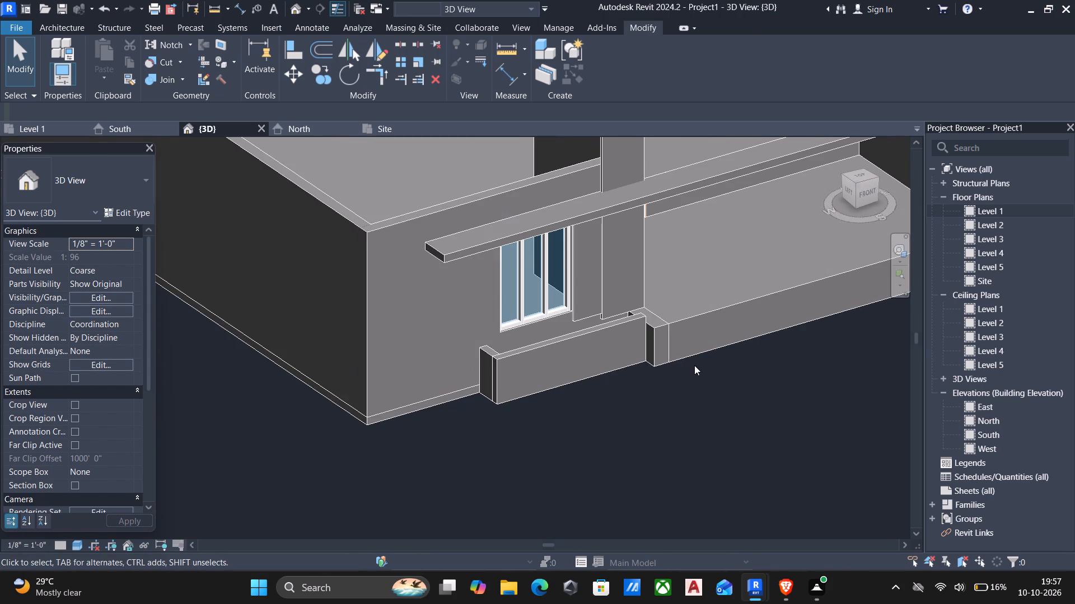
{"action": "scroll", "coordinate": [690, 359], "scroll_direction": "down", "scroll_amount": 2}
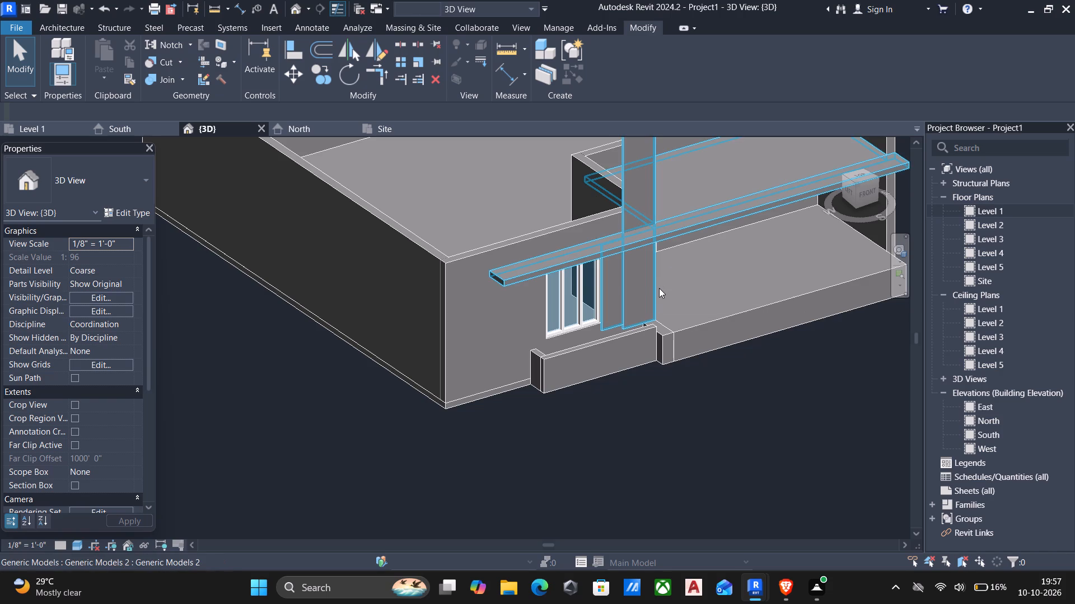
{"action": "scroll", "coordinate": [660, 288], "scroll_direction": "down", "scroll_amount": 2}
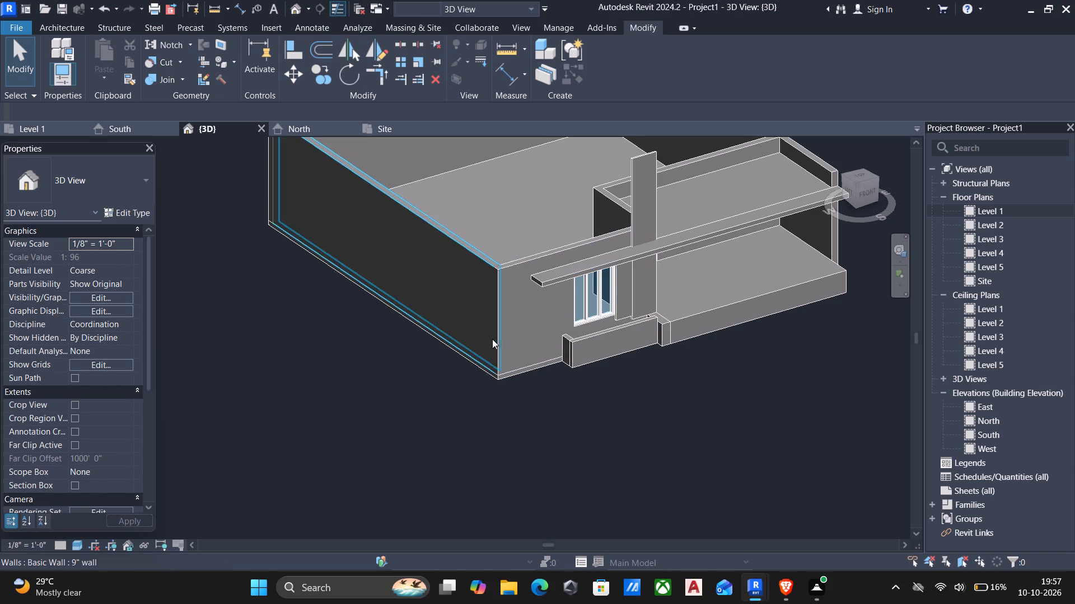
{"action": "left_click", "coordinate": [505, 375]}
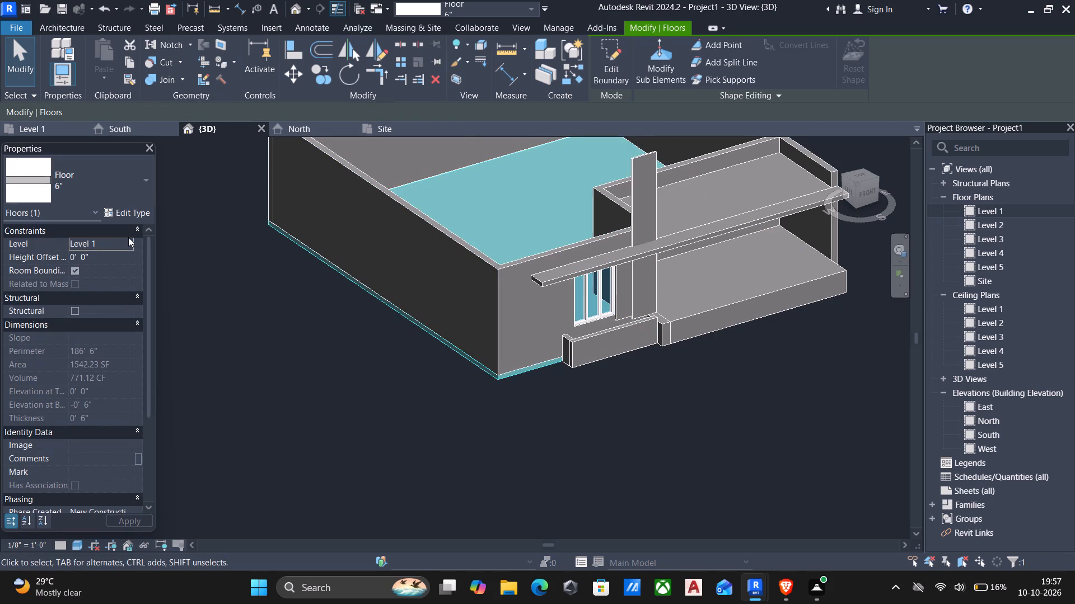
{"action": "left_click", "coordinate": [132, 68]}
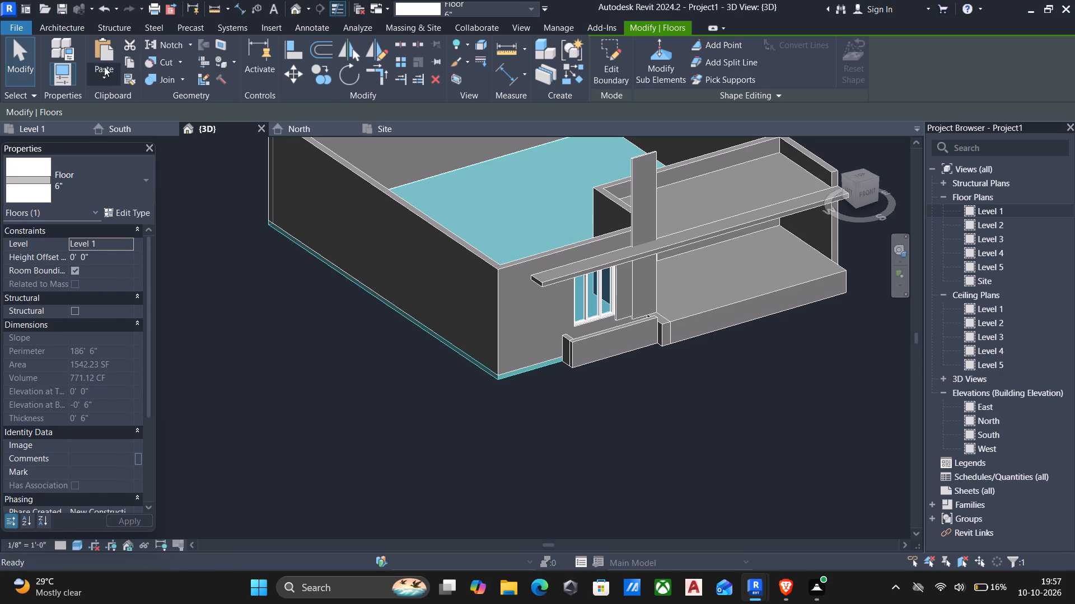
{"action": "left_click", "coordinate": [102, 75]}
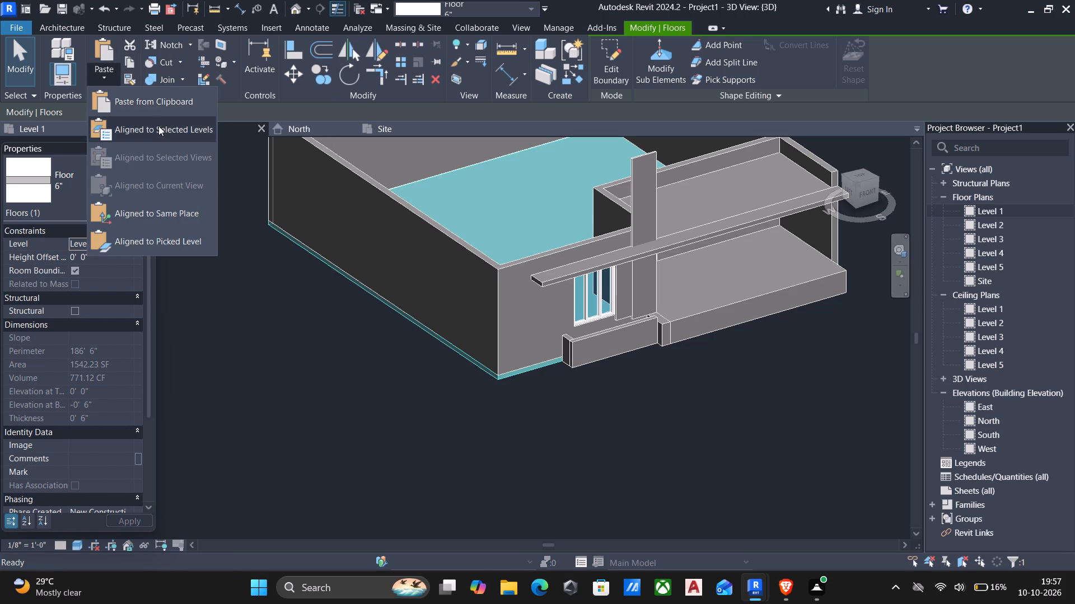
{"action": "left_click", "coordinate": [158, 128]}
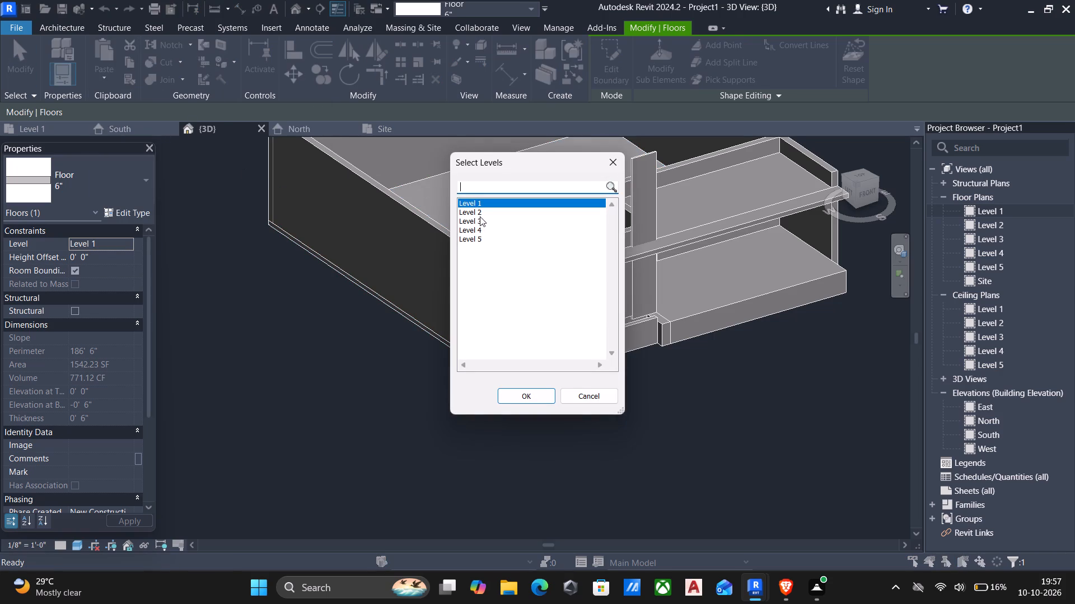
{"action": "left_click", "coordinate": [475, 221]}
{"action": "left_click", "coordinate": [539, 393]}
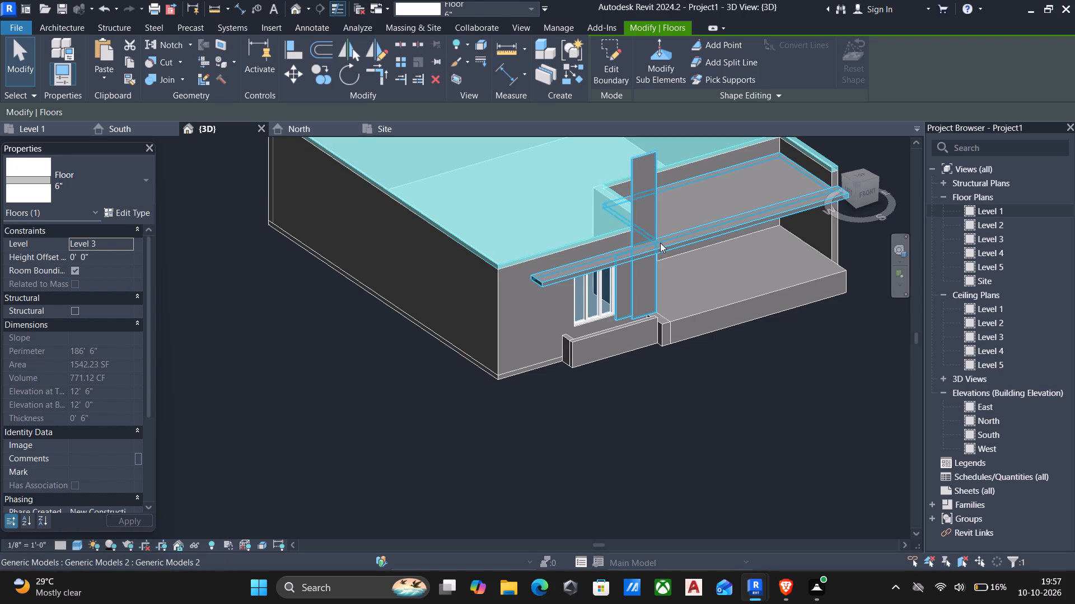
{"action": "key", "text": "Escape"}
Select all 9" wall instances, copy them with their hosted door, and paste them aligned to Level 3.
{"action": "scroll", "coordinate": [671, 260], "scroll_direction": "down", "scroll_amount": 5}
{"action": "middle_click_drag", "start_coordinate": [663, 265], "coordinate": [588, 243], "text": "shift"}
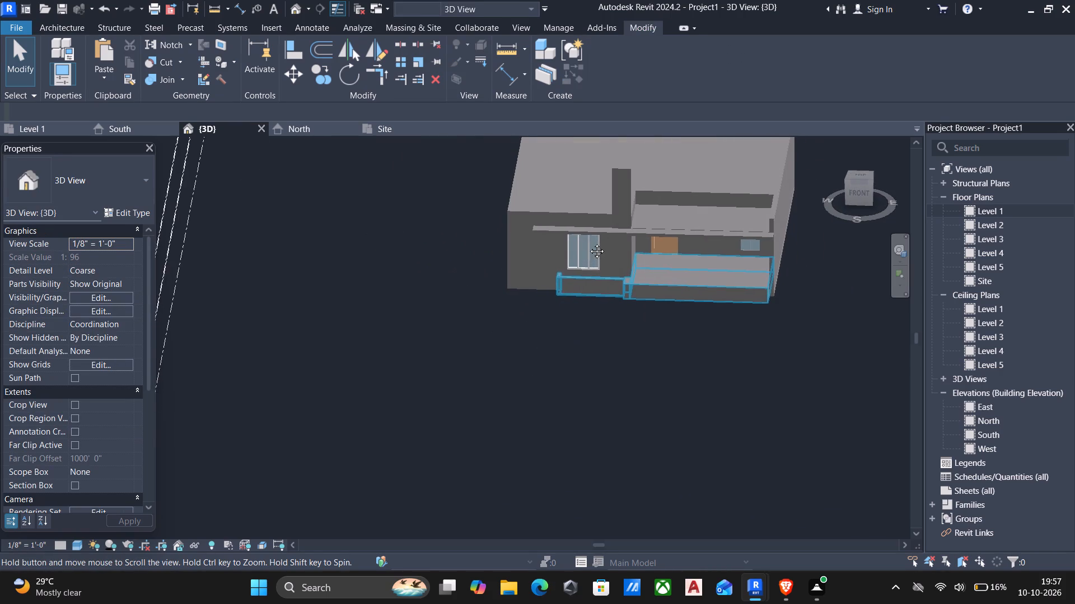
{"action": "middle_click_drag", "start_coordinate": [588, 243], "coordinate": [602, 233], "text": "shift"}
{"action": "middle_click_drag", "start_coordinate": [607, 229], "coordinate": [602, 356]}
{"action": "middle_click_drag", "start_coordinate": [647, 333], "coordinate": [734, 306], "text": "shift"}
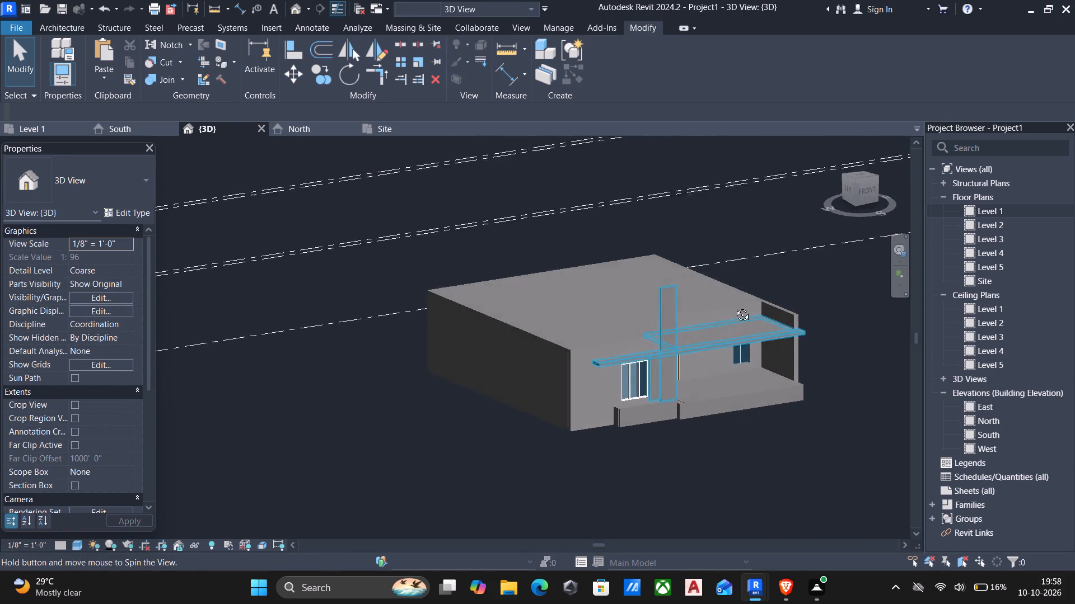
{"action": "middle_click_drag", "start_coordinate": [734, 306], "coordinate": [599, 359], "text": "shift"}
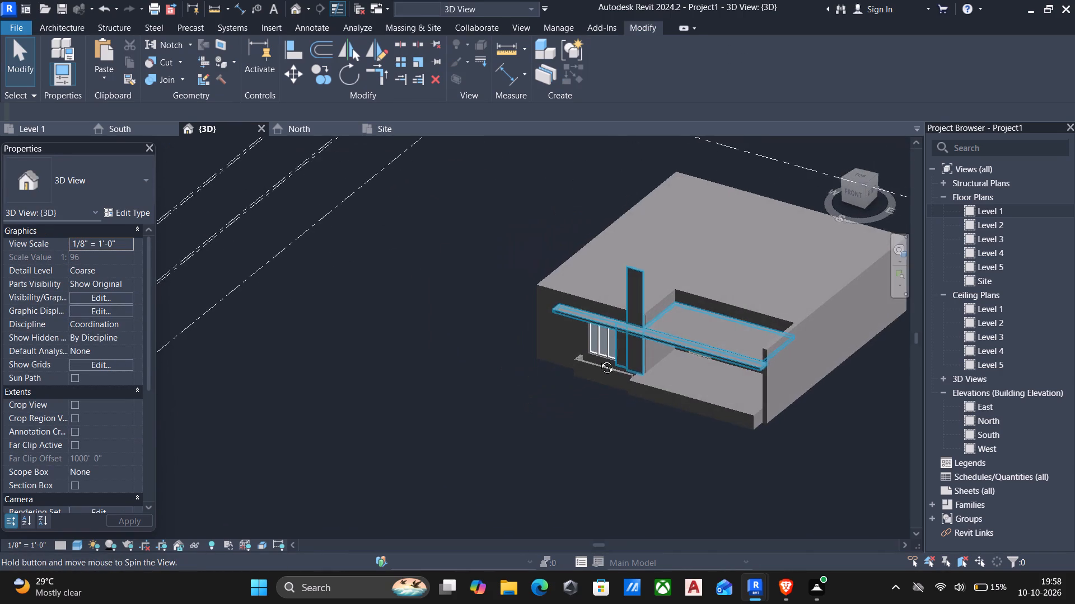
{"action": "middle_click_drag", "start_coordinate": [599, 359], "coordinate": [640, 317], "text": "shift"}
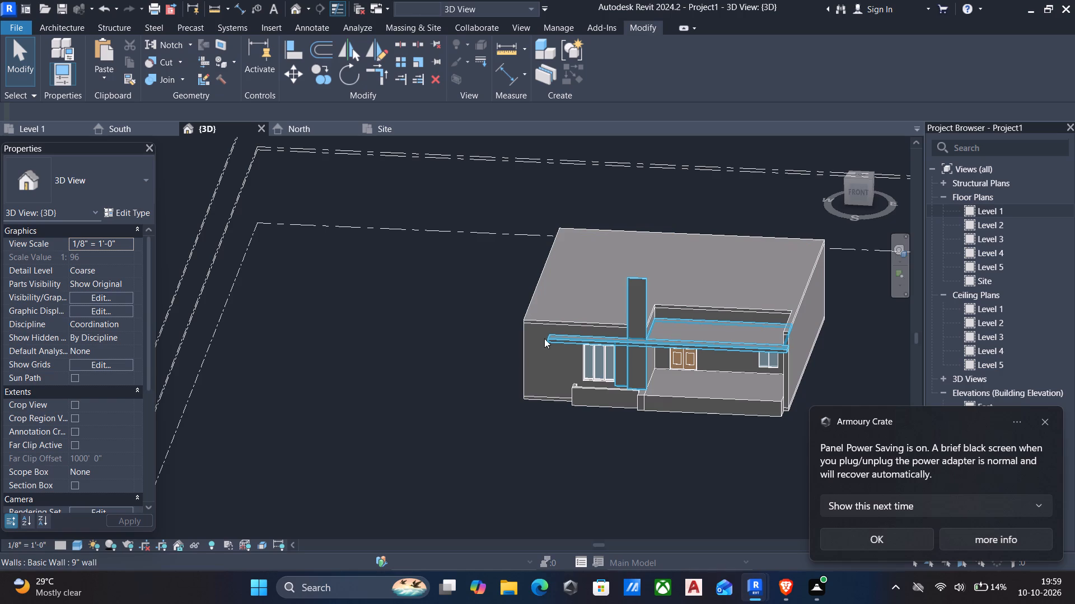
{"action": "left_click", "coordinate": [524, 367]}
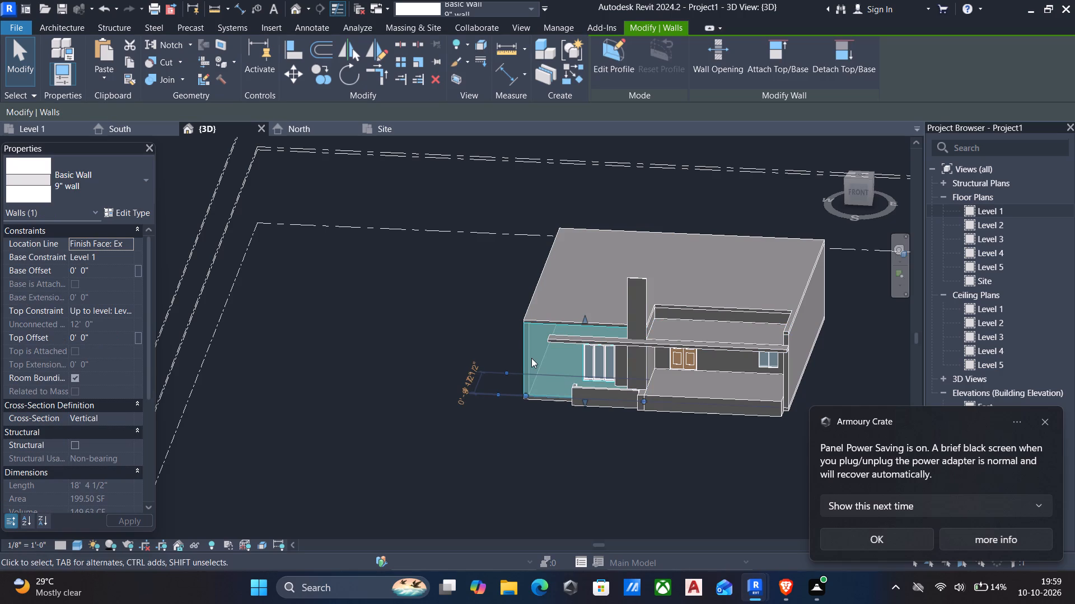
{"action": "type", "text": "sa"}
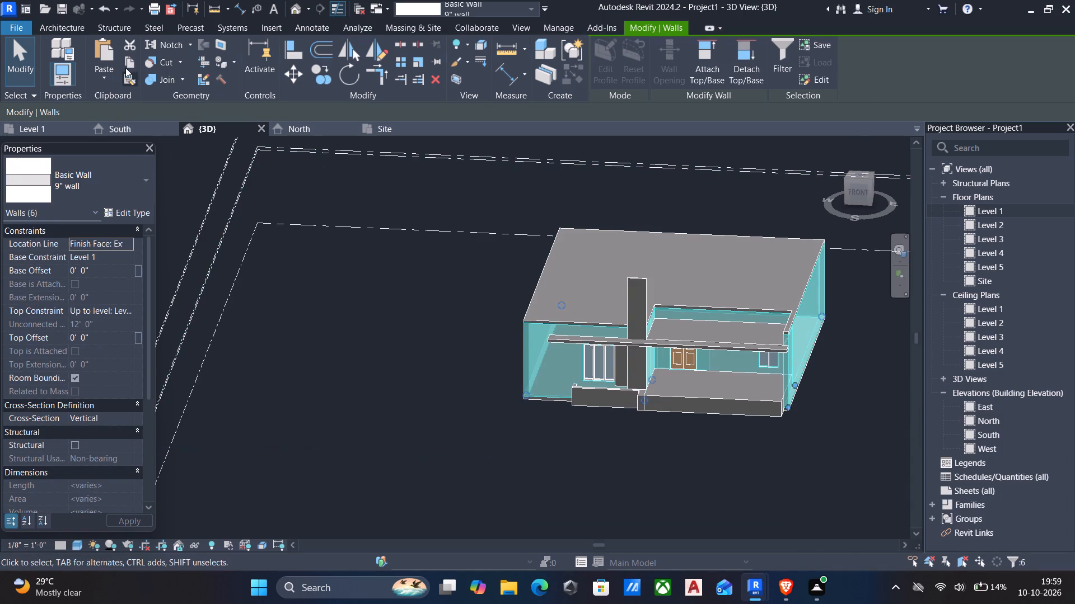
{"action": "left_click", "coordinate": [125, 64]}
{"action": "left_click", "coordinate": [104, 76]}
{"action": "left_click", "coordinate": [141, 127]}
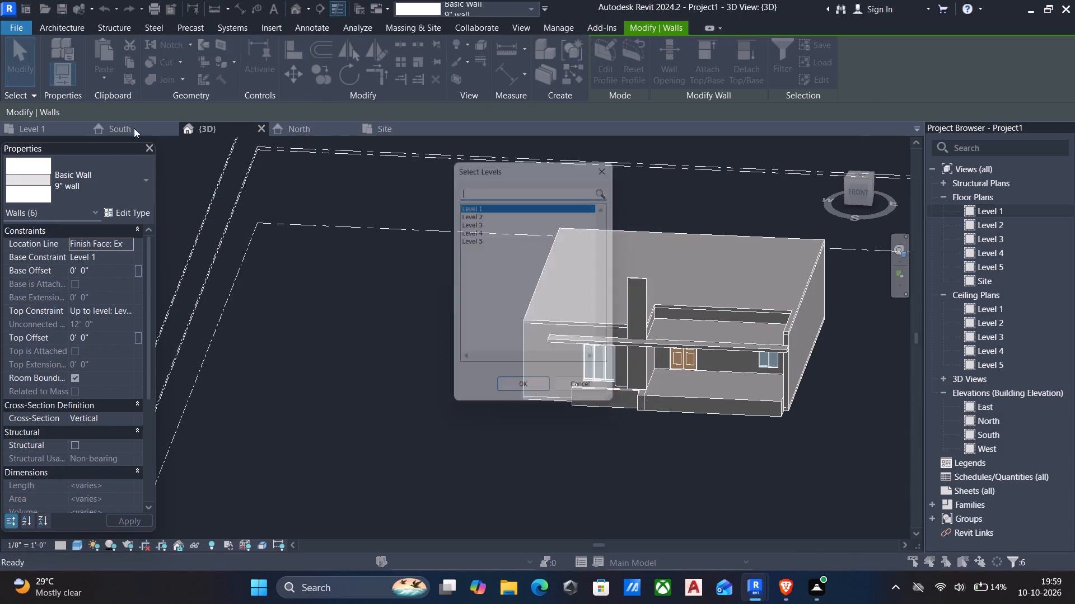
{"action": "left_click", "coordinate": [469, 225]}
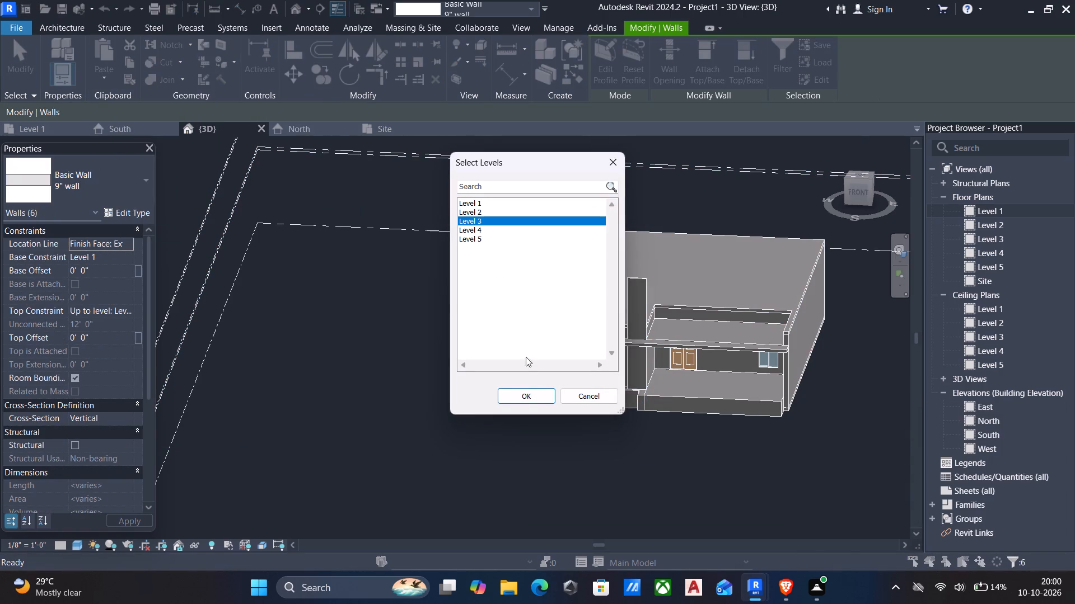
{"action": "left_click", "coordinate": [527, 394]}
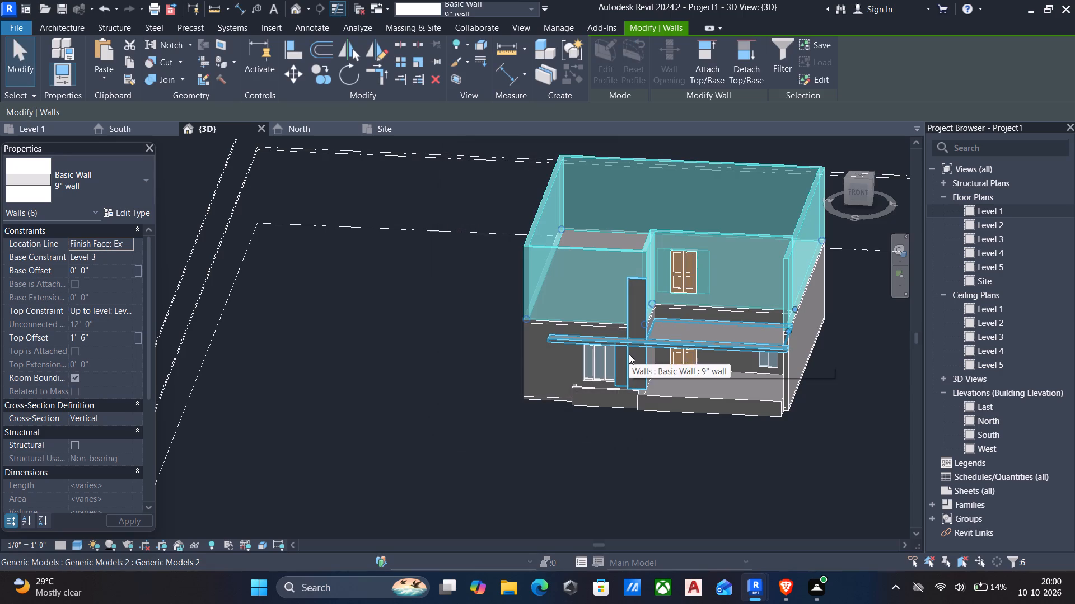
{"action": "key", "text": "Escape"}
Examine the pasted upper-storey walls, door and Level 3 floor slab above the entrance from the front and at an angle.
{"action": "middle_click_drag", "start_coordinate": [624, 319], "coordinate": [530, 296], "text": "shift"}
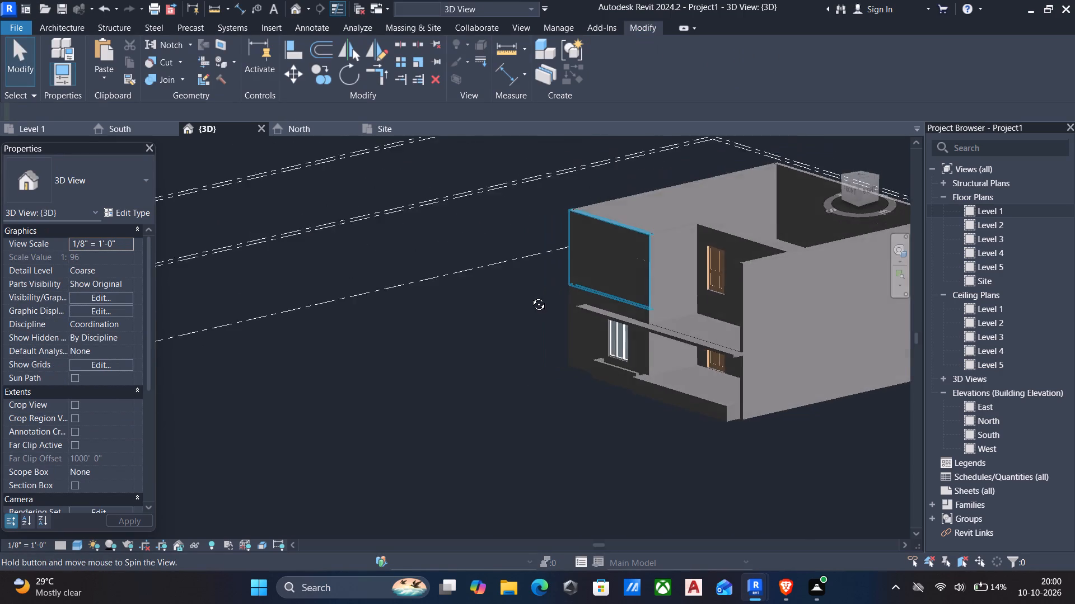
{"action": "middle_click_drag", "start_coordinate": [530, 296], "coordinate": [641, 292], "text": "shift"}
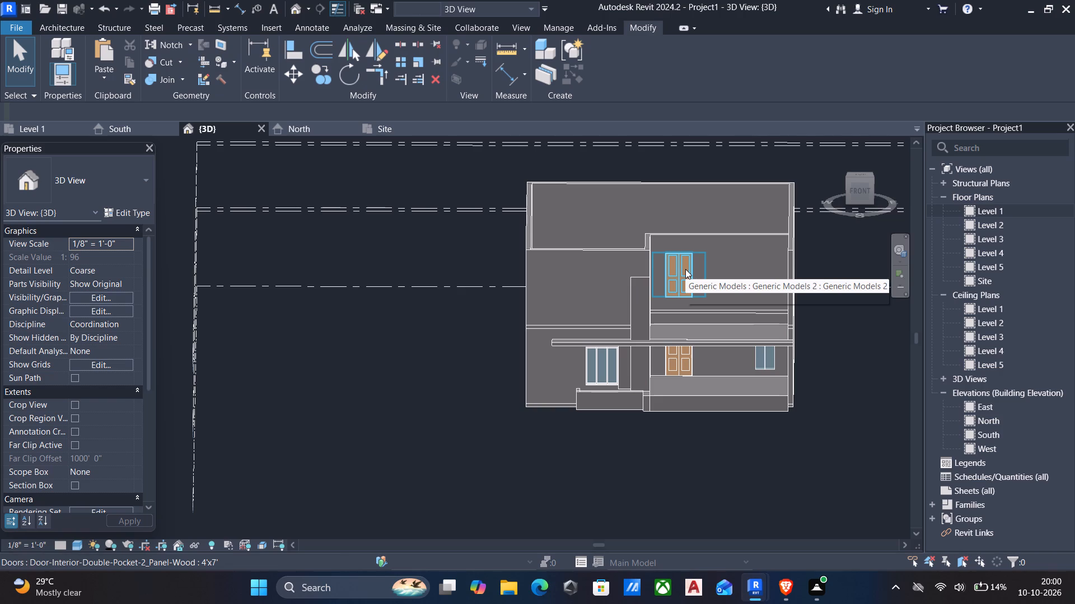
{"action": "left_click", "coordinate": [857, 190]}
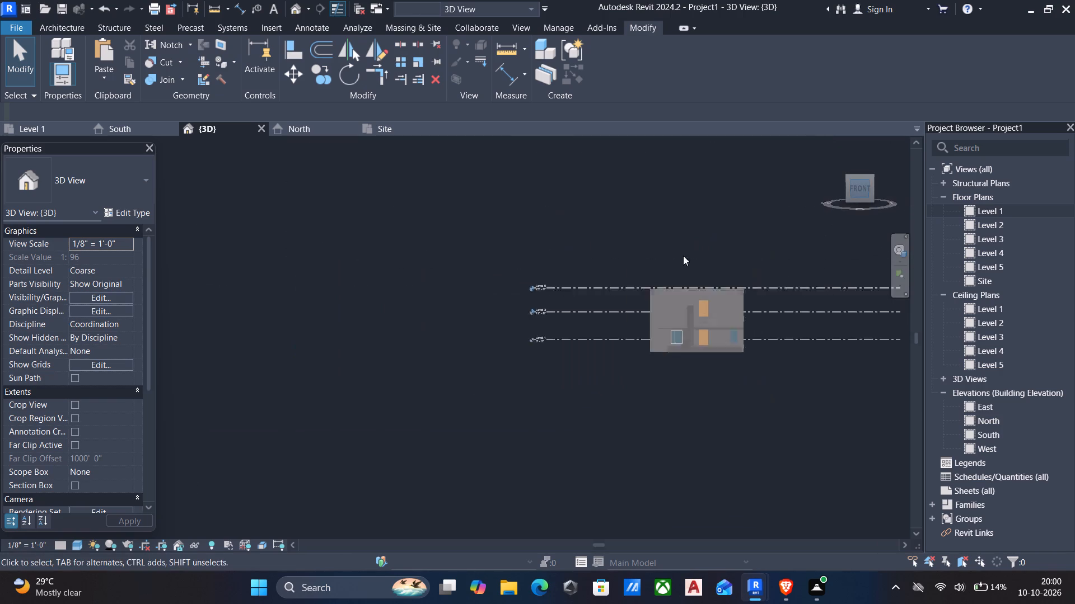
{"action": "scroll", "coordinate": [475, 336], "scroll_direction": "up", "scroll_amount": 7}
{"action": "scroll", "coordinate": [334, 314], "scroll_direction": "up", "scroll_amount": 7}
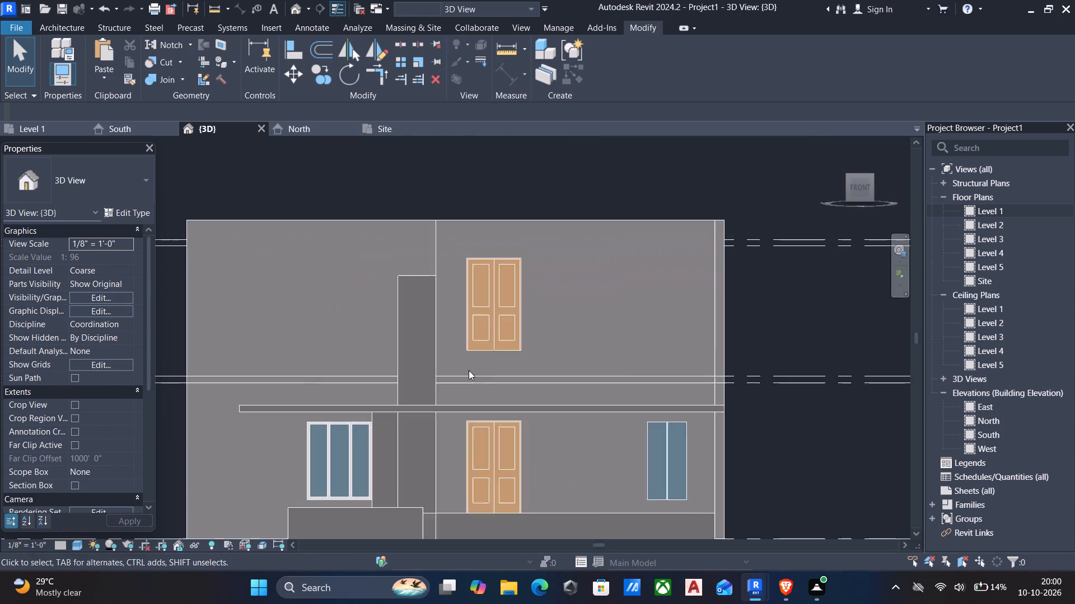
{"action": "scroll", "coordinate": [490, 371], "scroll_direction": "up", "scroll_amount": 6}
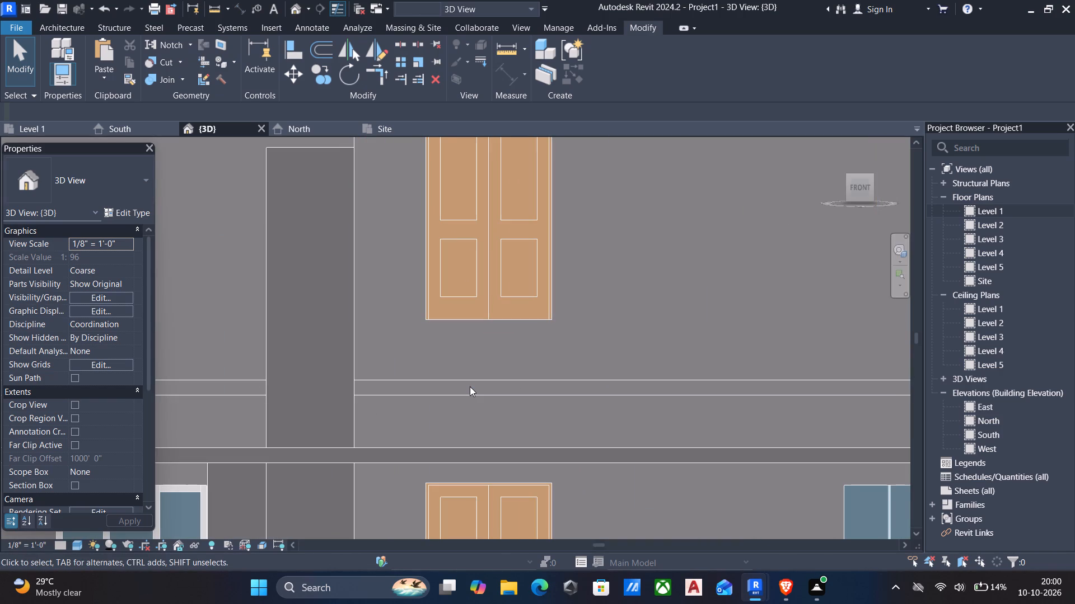
{"action": "scroll", "coordinate": [473, 383], "scroll_direction": "down", "scroll_amount": 6}
{"action": "middle_click_drag", "start_coordinate": [483, 385], "coordinate": [440, 420], "text": "shift"}
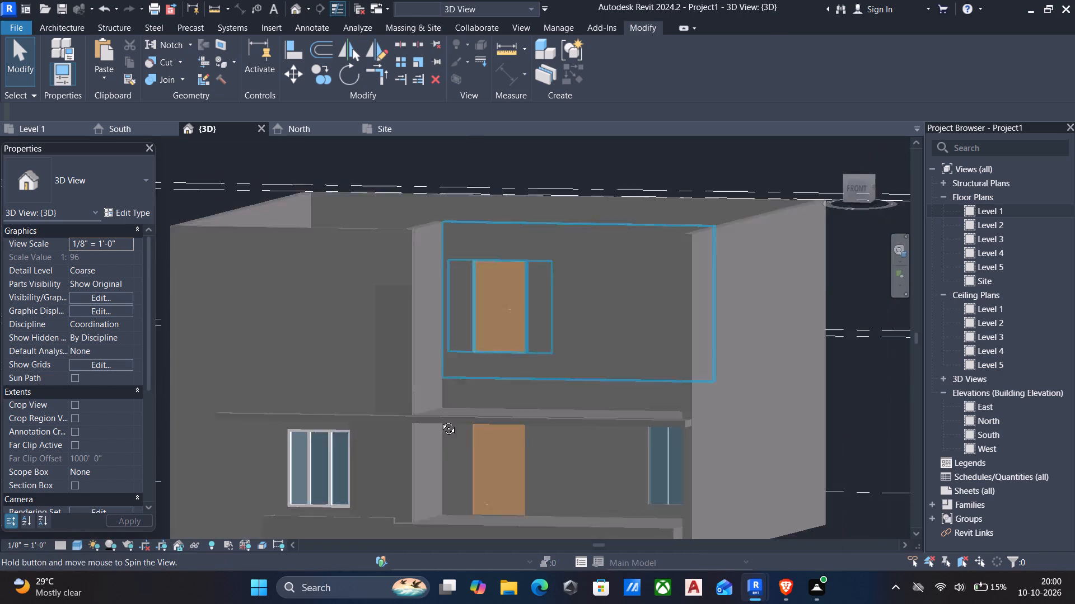
{"action": "middle_click_drag", "start_coordinate": [440, 420], "coordinate": [396, 476], "text": "shift"}
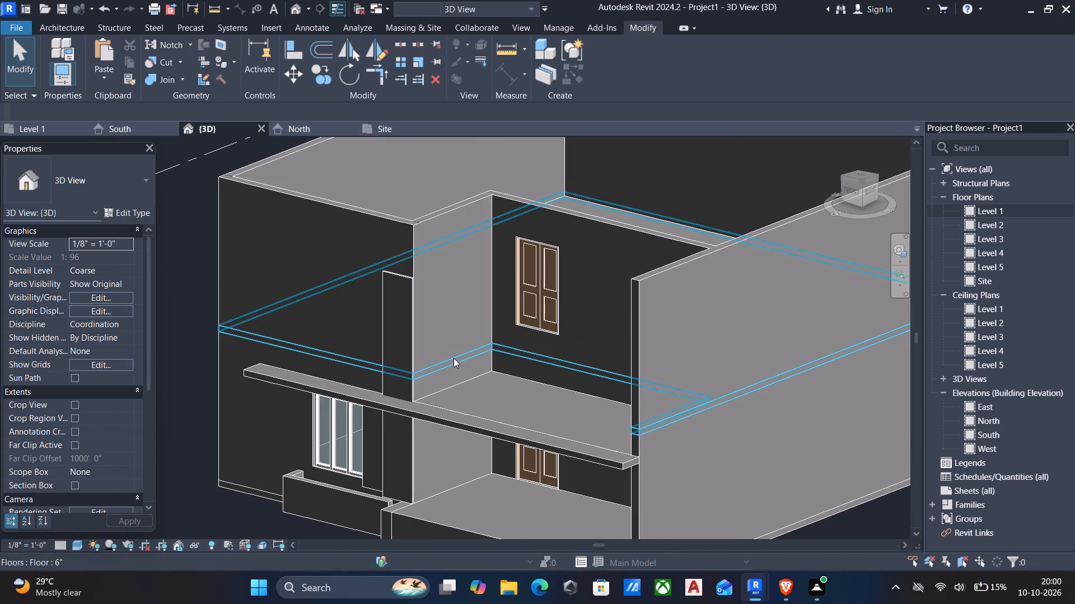
Extend the Level 3 floor across the entrance recess by aligning its recessed boundary line to the house front, deleting too-short lines, and finish the boundary.
{"action": "left_click", "coordinate": [449, 362]}
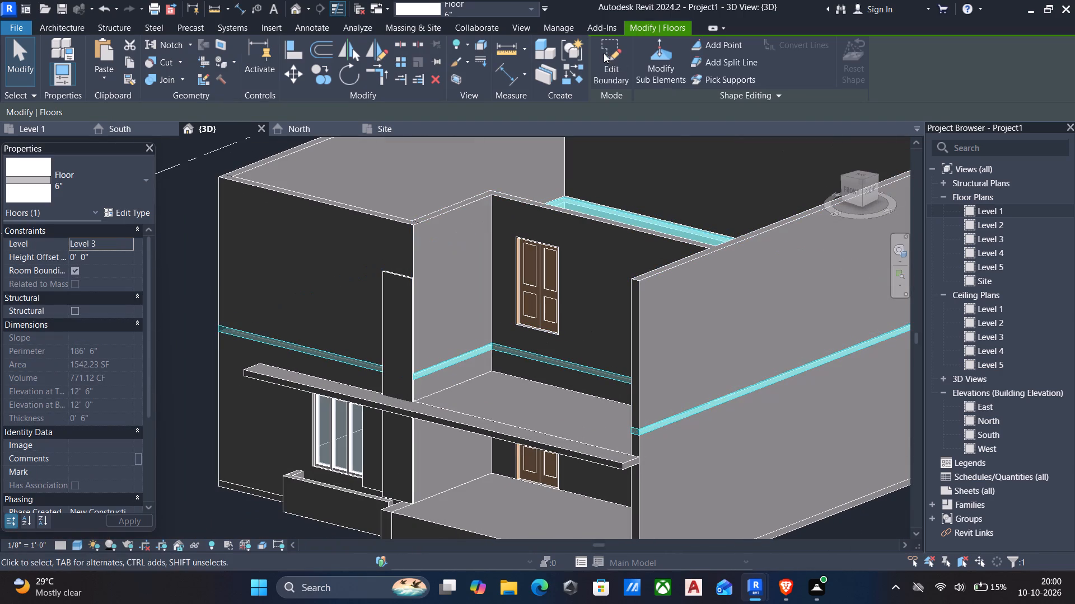
{"action": "left_click", "coordinate": [604, 53]}
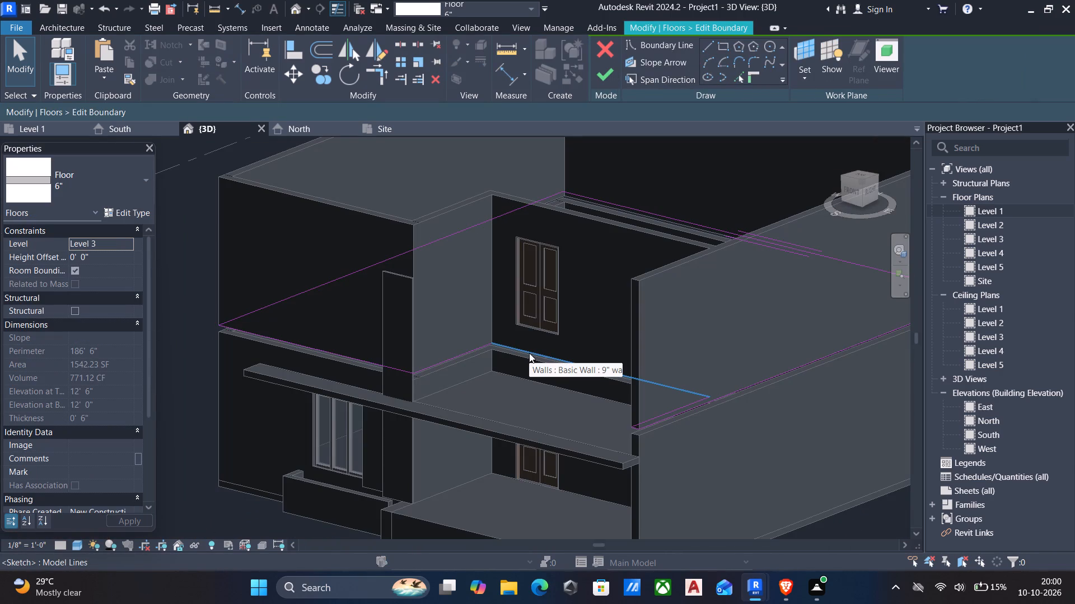
{"action": "double_click", "coordinate": [989, 235]}
{"action": "scroll", "coordinate": [447, 324], "scroll_direction": "up", "scroll_amount": 3}
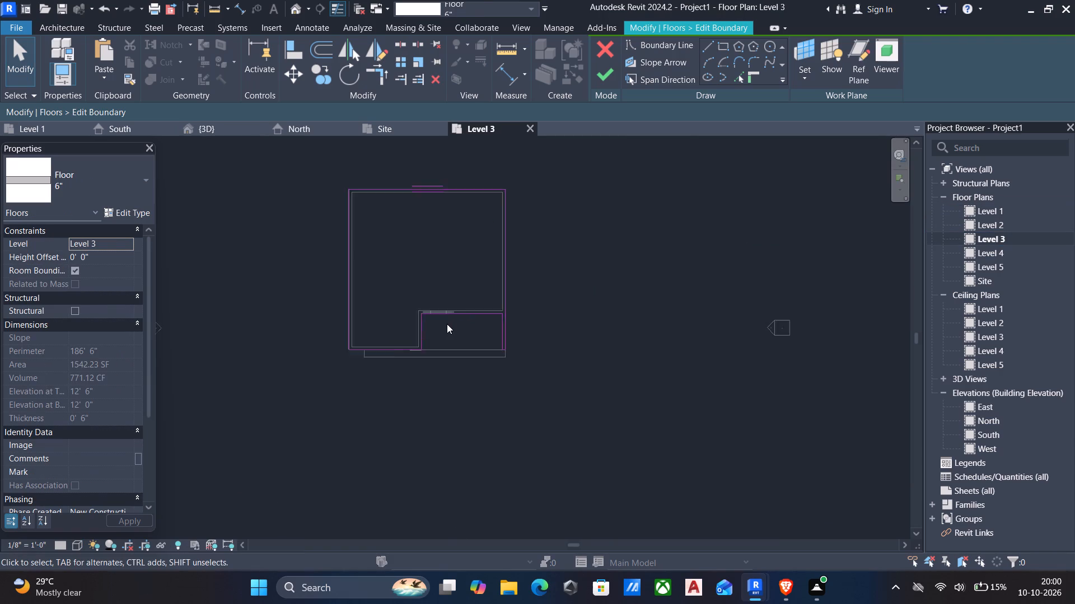
{"action": "scroll", "coordinate": [447, 324], "scroll_direction": "up", "scroll_amount": 2}
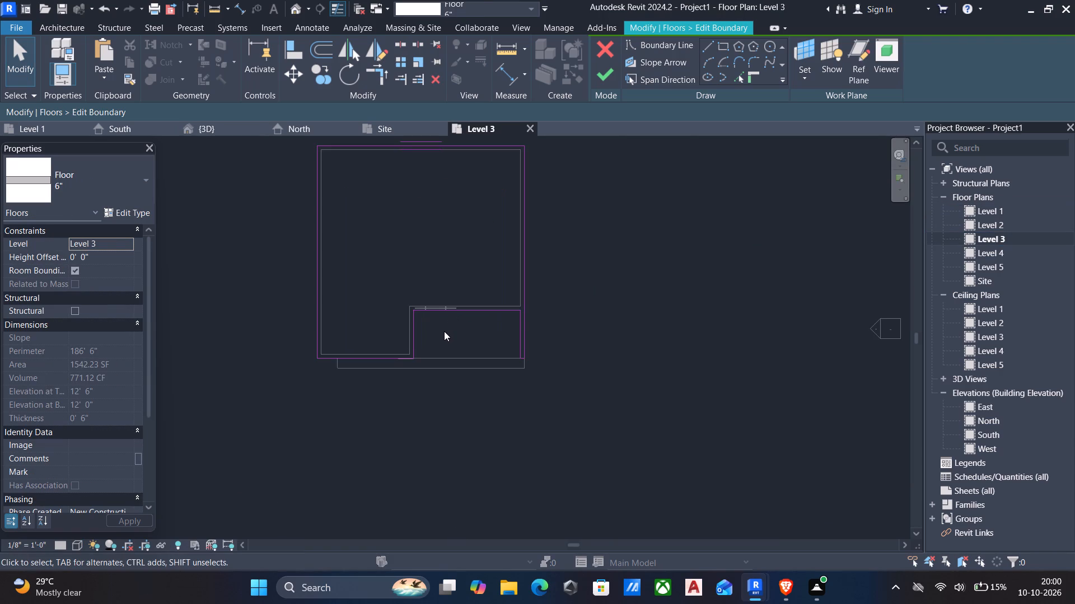
{"action": "type", "text": "al"}
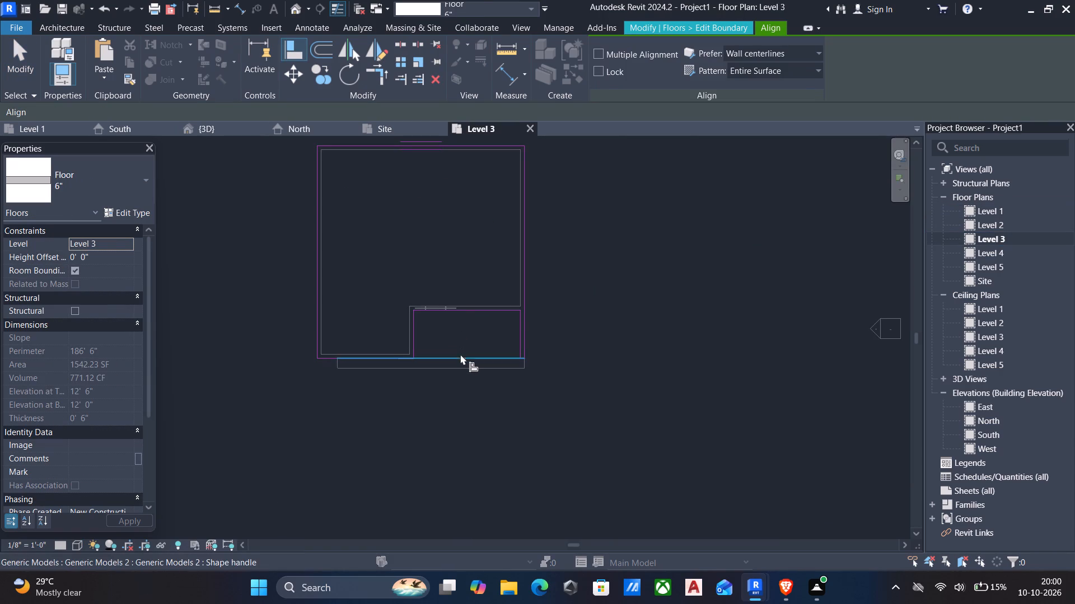
{"action": "left_click", "coordinate": [461, 356]}
{"action": "left_click", "coordinate": [481, 312]}
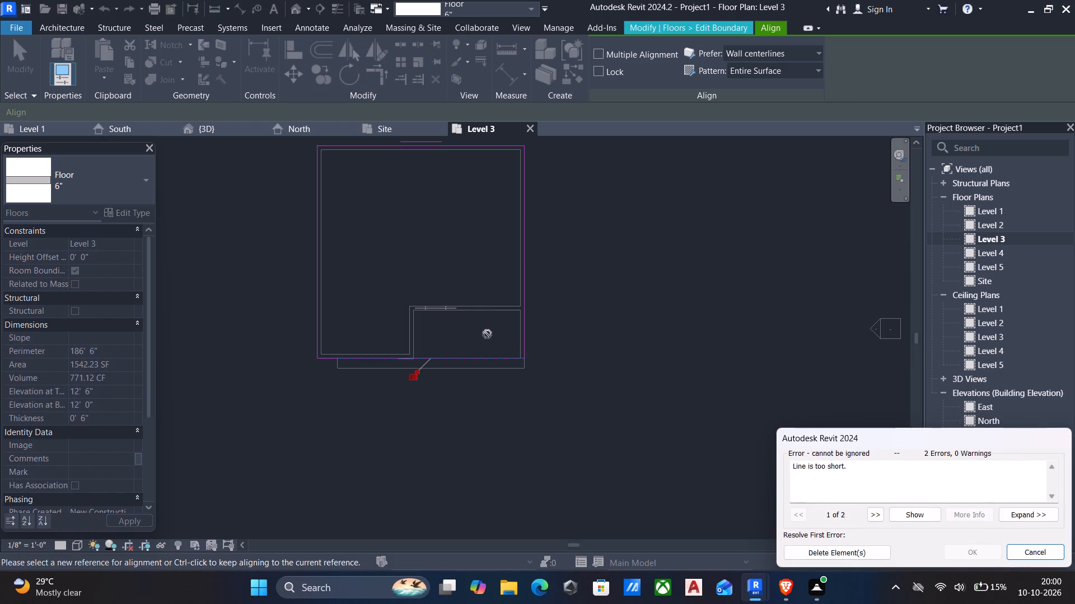
{"action": "left_click", "coordinate": [839, 548]}
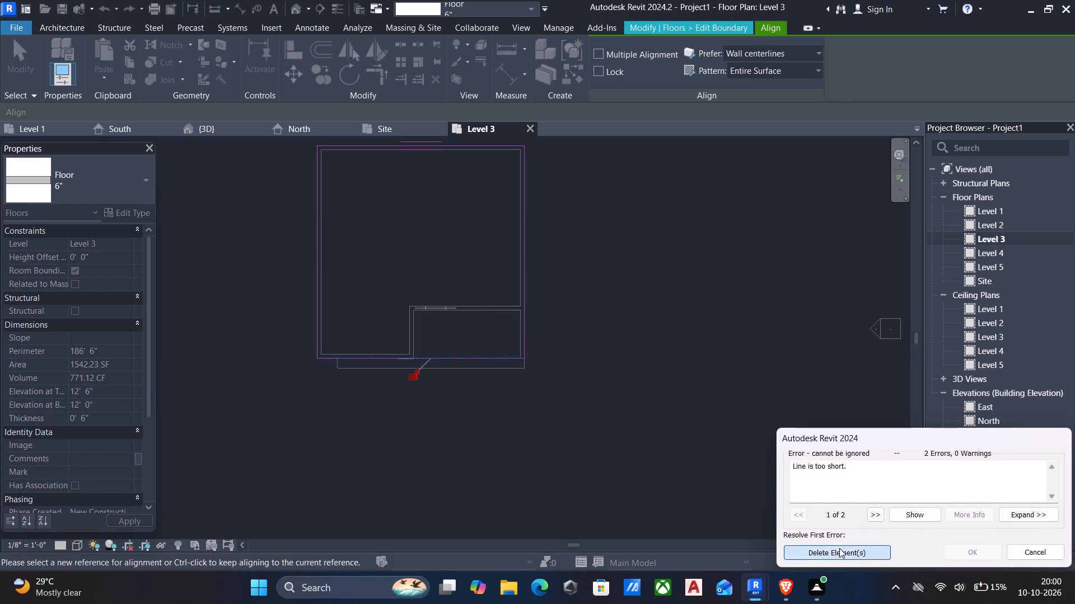
{"action": "key", "text": "Escape"}
{"action": "scroll", "coordinate": [475, 324], "scroll_direction": "up", "scroll_amount": 6}
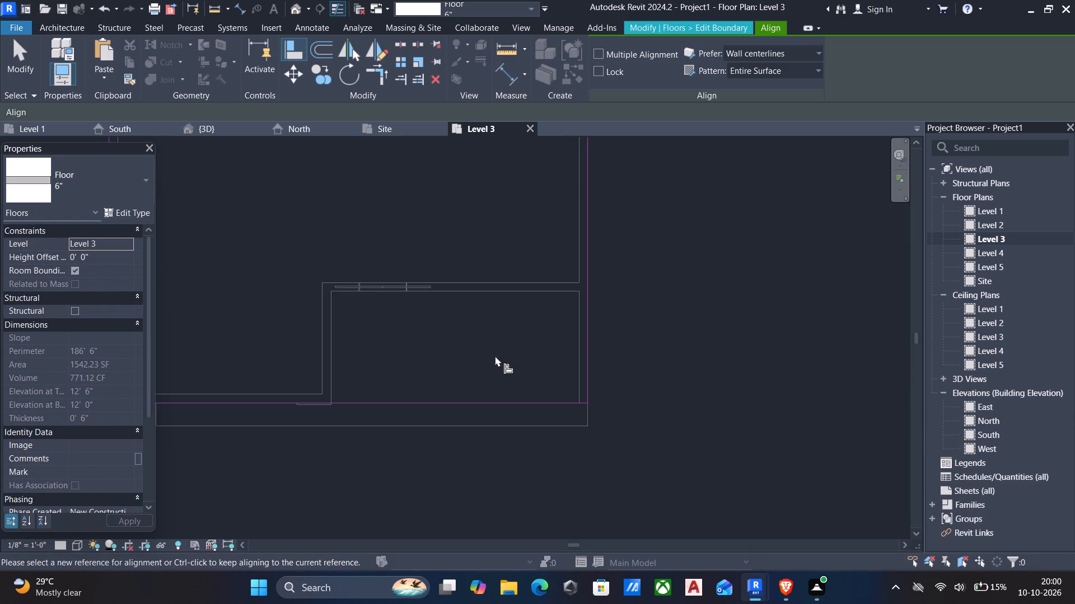
{"action": "scroll", "coordinate": [312, 411], "scroll_direction": "up", "scroll_amount": 6}
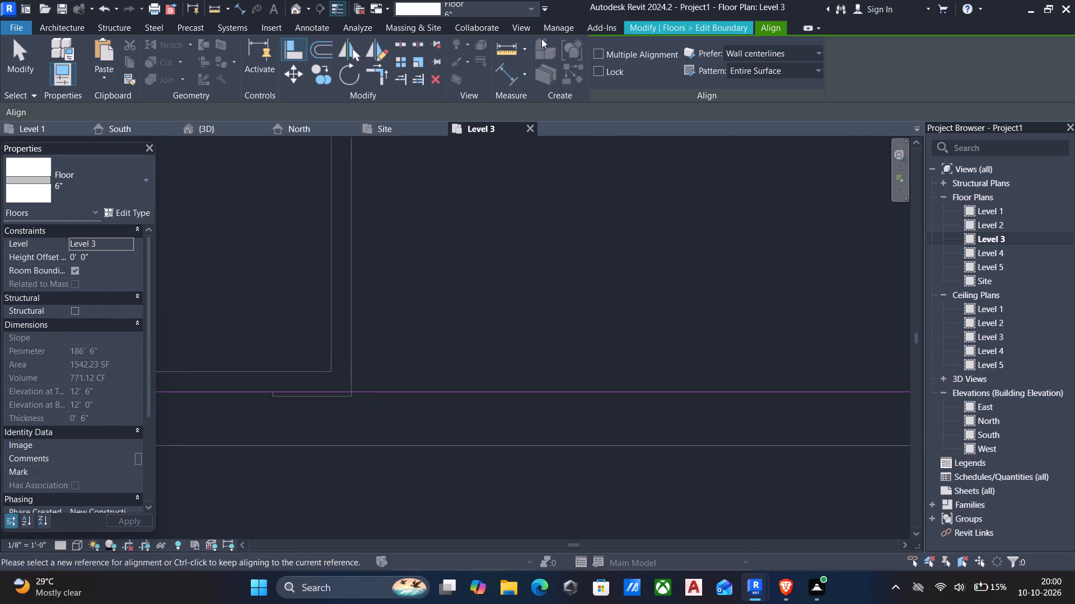
{"action": "left_click", "coordinate": [703, 25]}
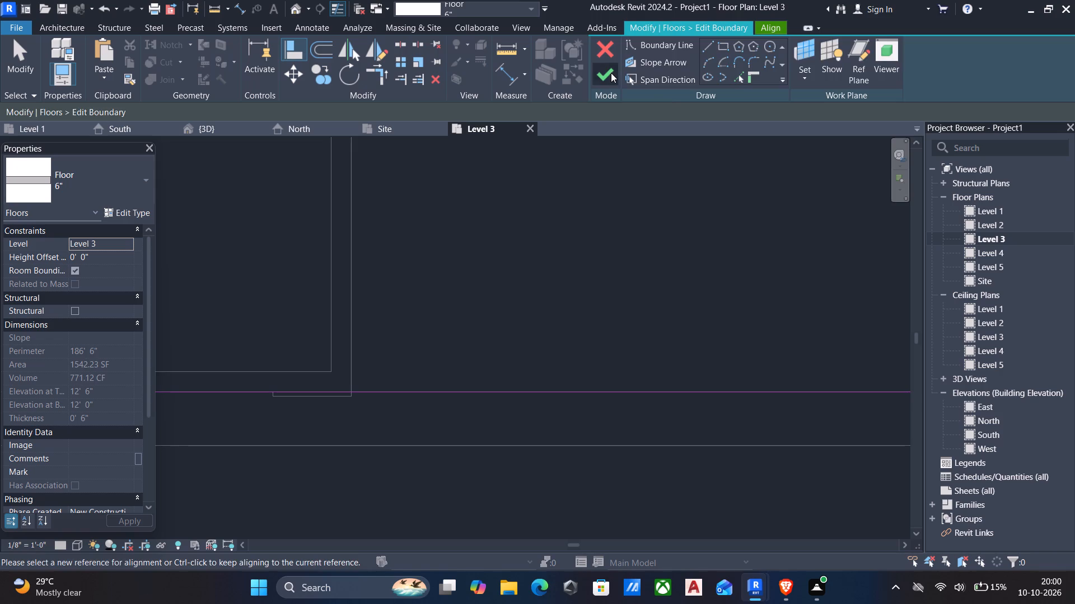
{"action": "left_click", "coordinate": [611, 73]}
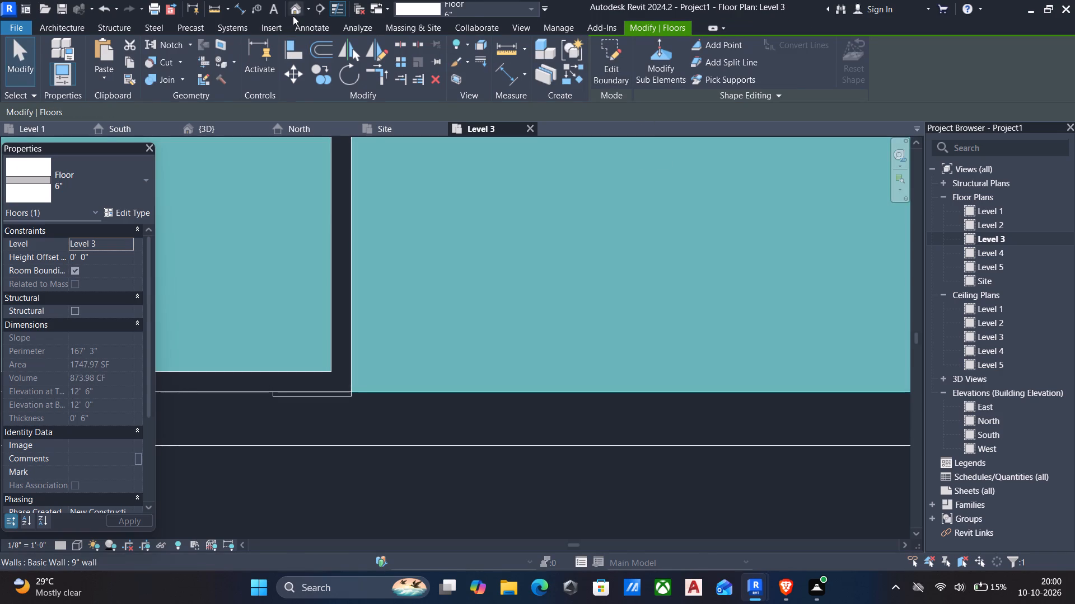
In 3D, examine the extended Level 3 slab, the canopy and the upper storey around the entrance recess from several angles.
{"action": "left_click", "coordinate": [293, 16]}
{"action": "key", "text": "Escape"}
{"action": "key", "text": "shift+Escape"}
{"action": "key", "text": "shift+Escape"}
{"action": "key", "text": "shift+Escape"}
{"action": "key", "text": "shift+Escape"}
{"action": "key", "text": "shift+Escape"}
{"action": "key", "text": "shift+Escape"}
{"action": "key", "text": "shift+Escape"}
{"action": "key", "text": "shift+Escape"}
{"action": "key", "text": "shift+Escape"}
{"action": "key", "text": "shift+Escape"}
{"action": "key", "text": "shift+Escape"}
{"action": "key", "text": "shift+Escape"}
{"action": "key", "text": "shift+Escape"}
{"action": "key", "text": "shift+Escape"}
{"action": "key", "text": "shift+Escape"}
{"action": "key", "text": "shift+Escape"}
{"action": "key", "text": "shift+Escape"}
{"action": "key", "text": "shift+Escape"}
{"action": "key", "text": "shift+Escape"}
{"action": "key", "text": "shift+Escape"}
{"action": "middle_click_drag", "start_coordinate": [481, 177], "coordinate": [537, 148], "text": "shift"}
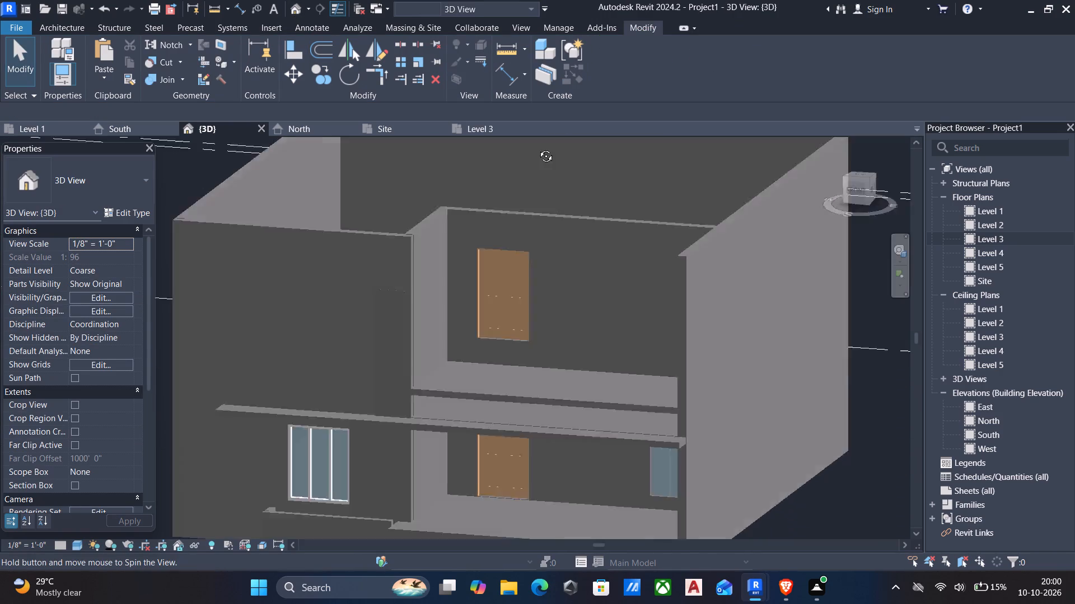
{"action": "middle_click_drag", "start_coordinate": [537, 148], "coordinate": [549, 131], "text": "shift"}
{"action": "scroll", "coordinate": [563, 372], "scroll_direction": "up", "scroll_amount": 6}
{"action": "scroll", "coordinate": [551, 368], "scroll_direction": "down", "scroll_amount": 8, "text": "shift"}
{"action": "scroll", "coordinate": [558, 346], "scroll_direction": "up", "scroll_amount": 1}
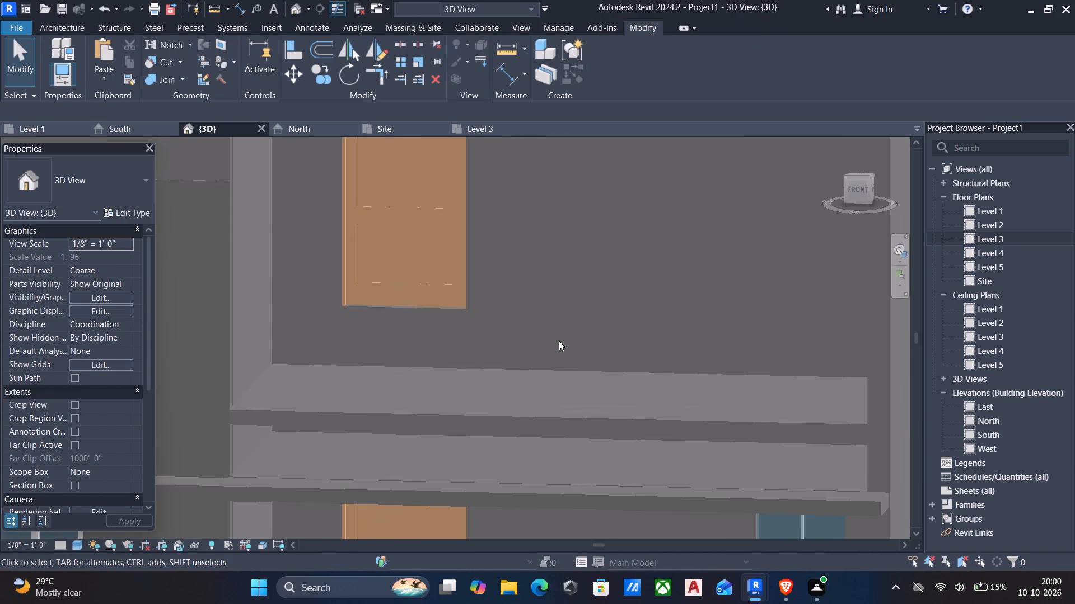
{"action": "scroll", "coordinate": [560, 338], "scroll_direction": "down", "scroll_amount": 6}
{"action": "middle_click_drag", "start_coordinate": [561, 337], "coordinate": [415, 432], "text": "shift"}
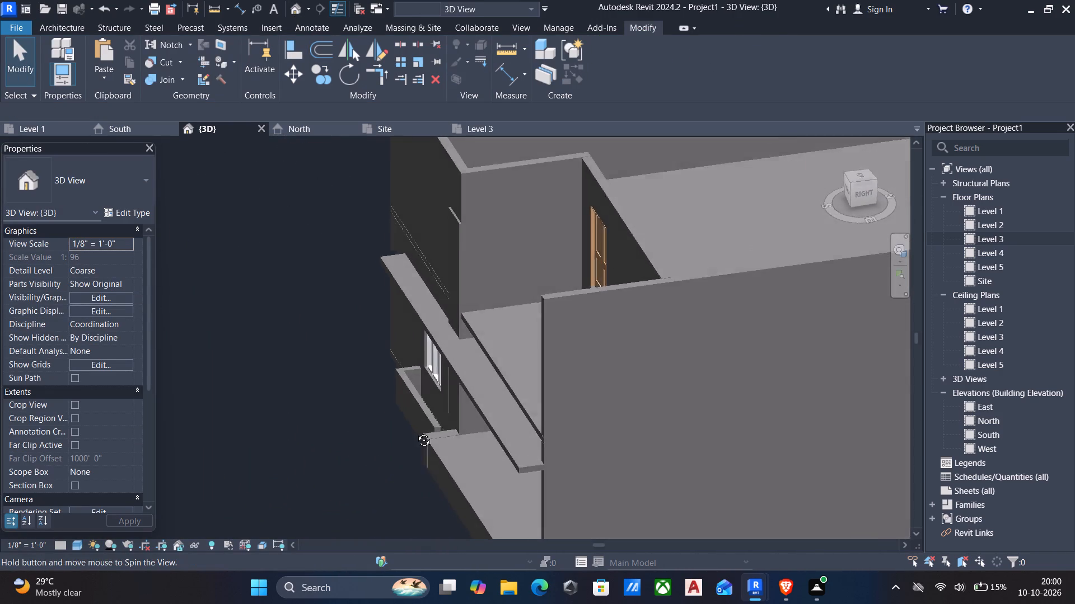
{"action": "middle_click_drag", "start_coordinate": [415, 432], "coordinate": [665, 401], "text": "shift"}
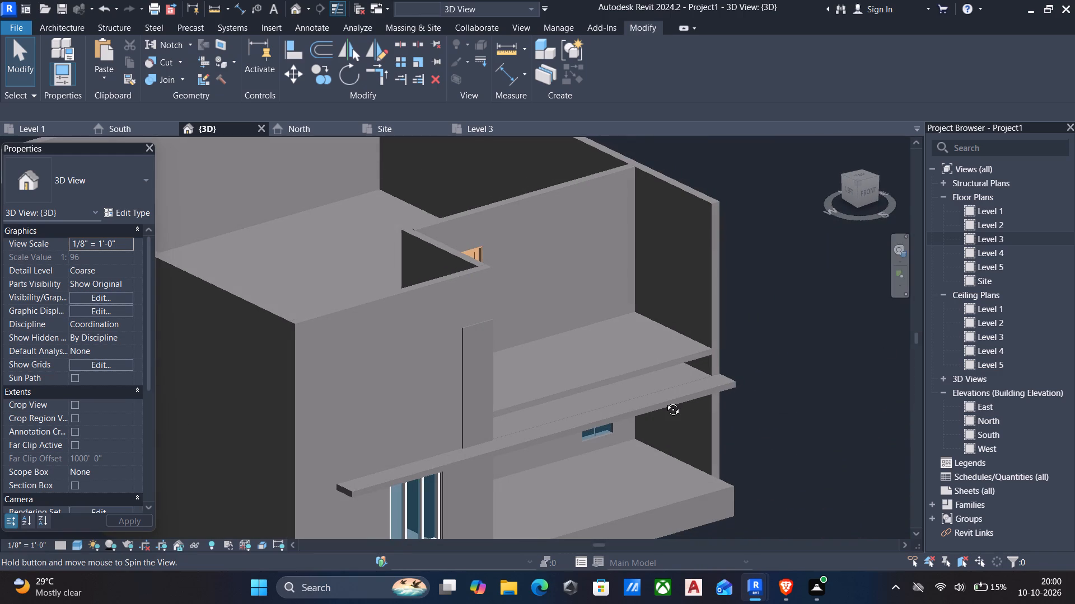
{"action": "middle_click_drag", "start_coordinate": [665, 401], "coordinate": [562, 314], "text": "shift"}
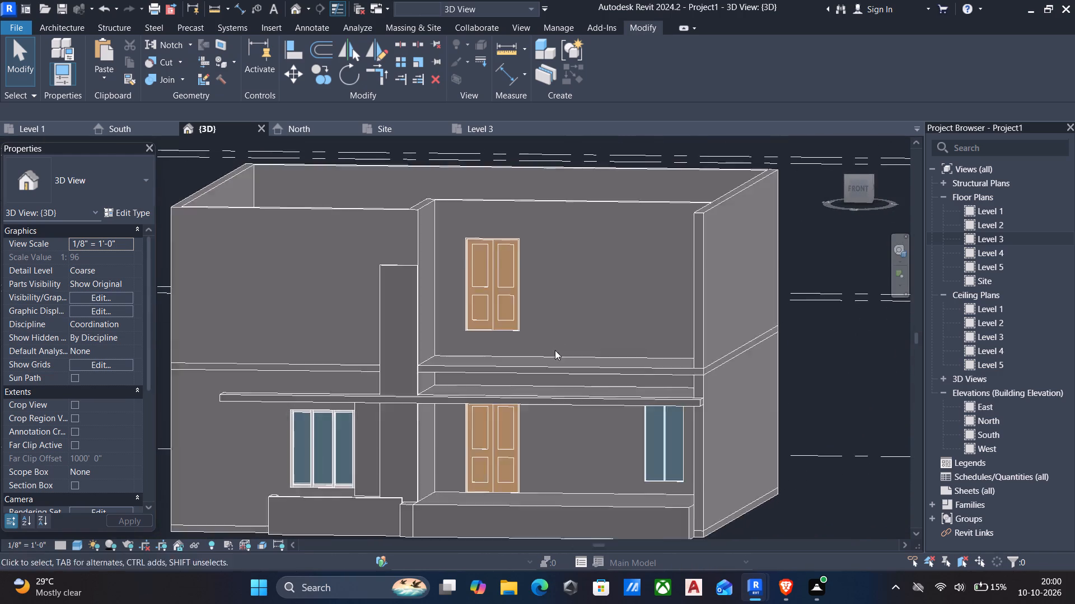
{"action": "scroll", "coordinate": [555, 358], "scroll_direction": "up", "scroll_amount": 5}
{"action": "scroll", "coordinate": [556, 369], "scroll_direction": "down", "scroll_amount": 9}
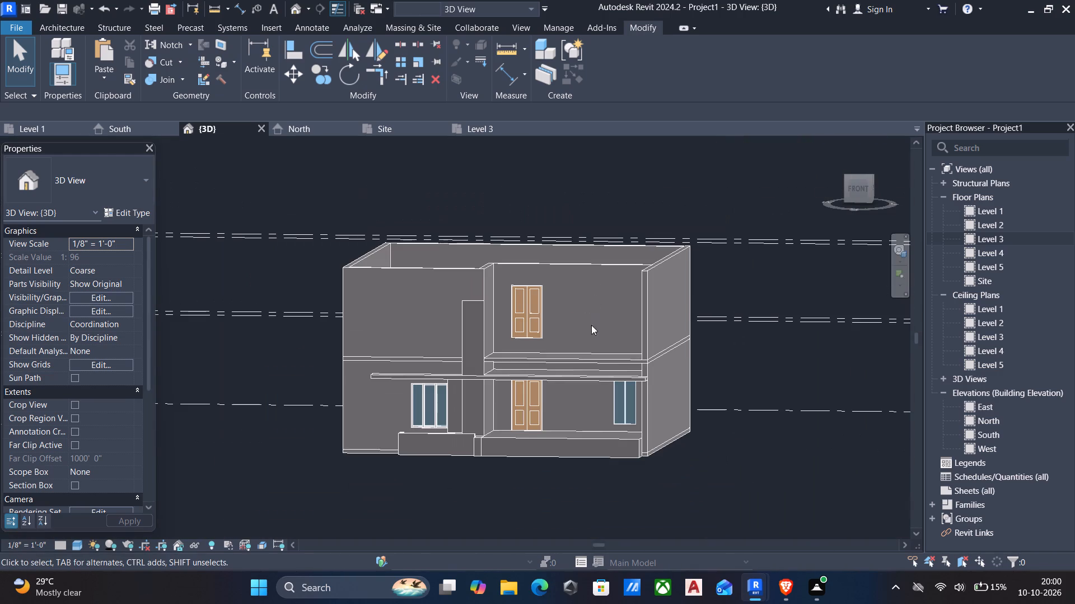
{"action": "middle_click_drag", "start_coordinate": [590, 334], "coordinate": [619, 305], "text": "shift"}
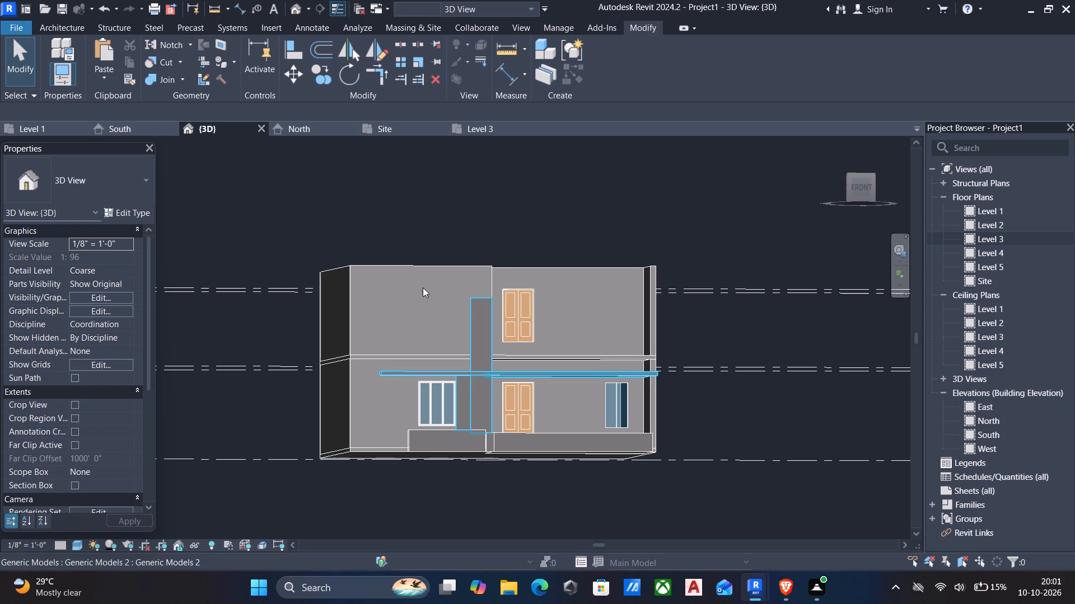
Set the upper storey's front, door, rear and two outer side walls to a 0' top offset and a Level 4 top constraint.
{"action": "left_click", "coordinate": [390, 265]}
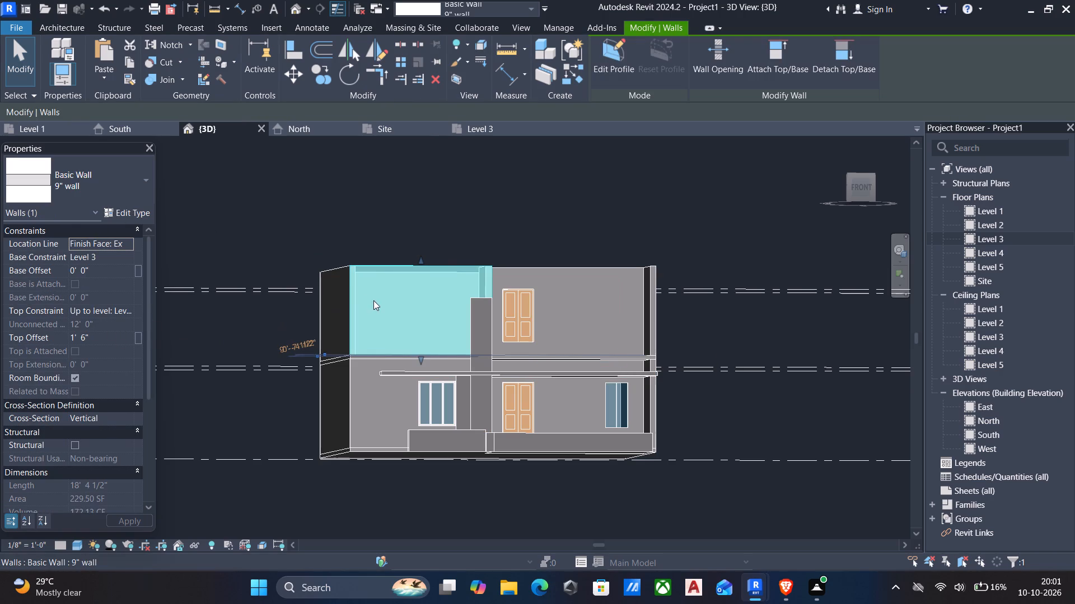
{"action": "middle_click_drag", "start_coordinate": [429, 300], "coordinate": [445, 423]}
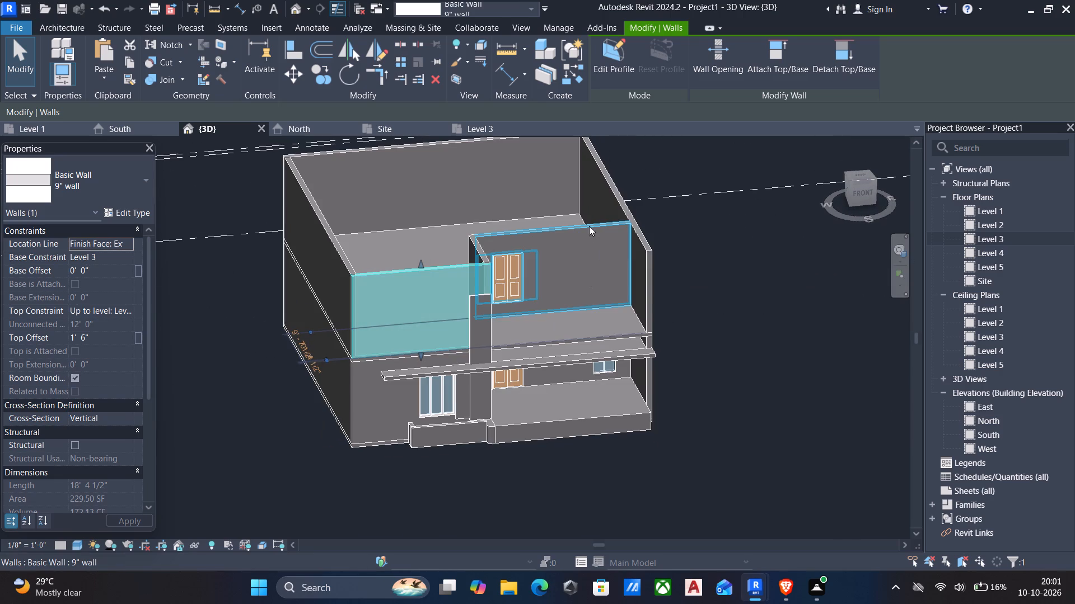
{"action": "left_click", "coordinate": [589, 226]}
{"action": "left_click", "coordinate": [444, 270], "text": "ctrl"}
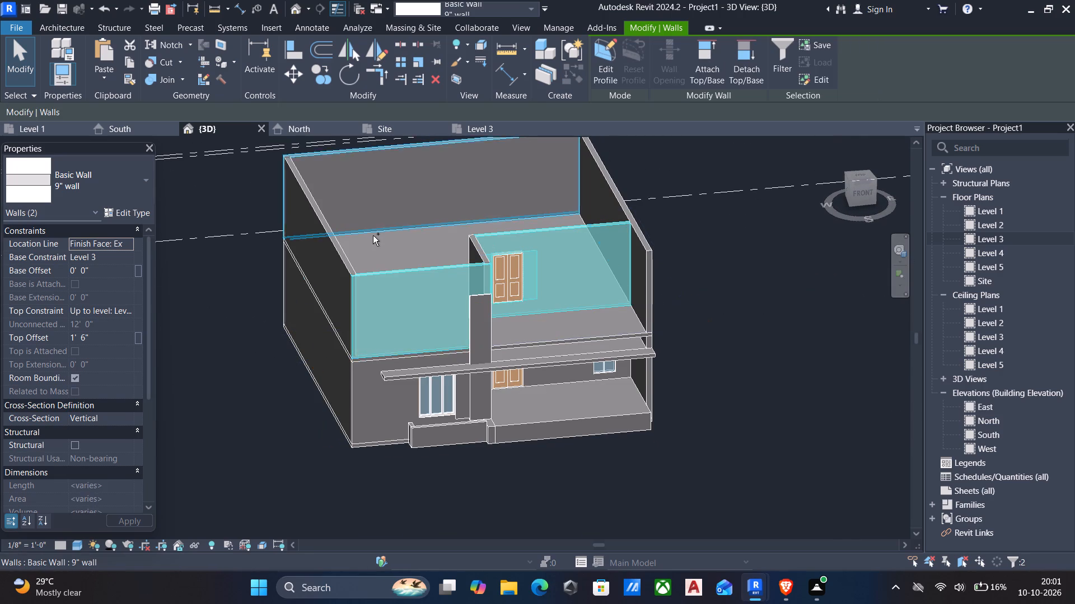
{"action": "left_click", "coordinate": [331, 254], "text": "ctrl"}
{"action": "left_click", "coordinate": [334, 245], "text": "ctrl"}
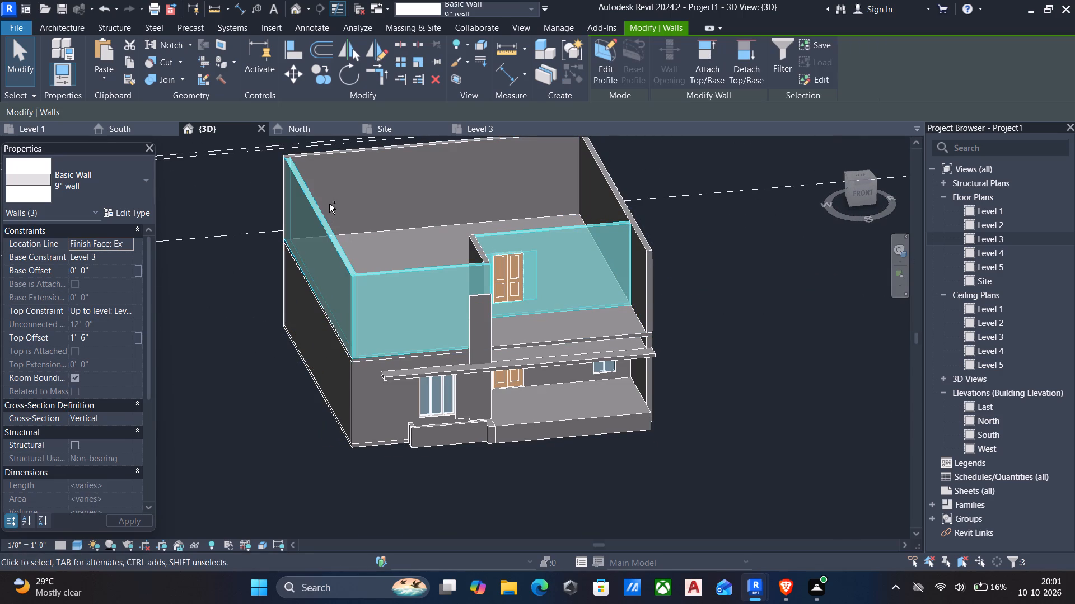
{"action": "left_click", "coordinate": [325, 158], "text": "ctrl"}
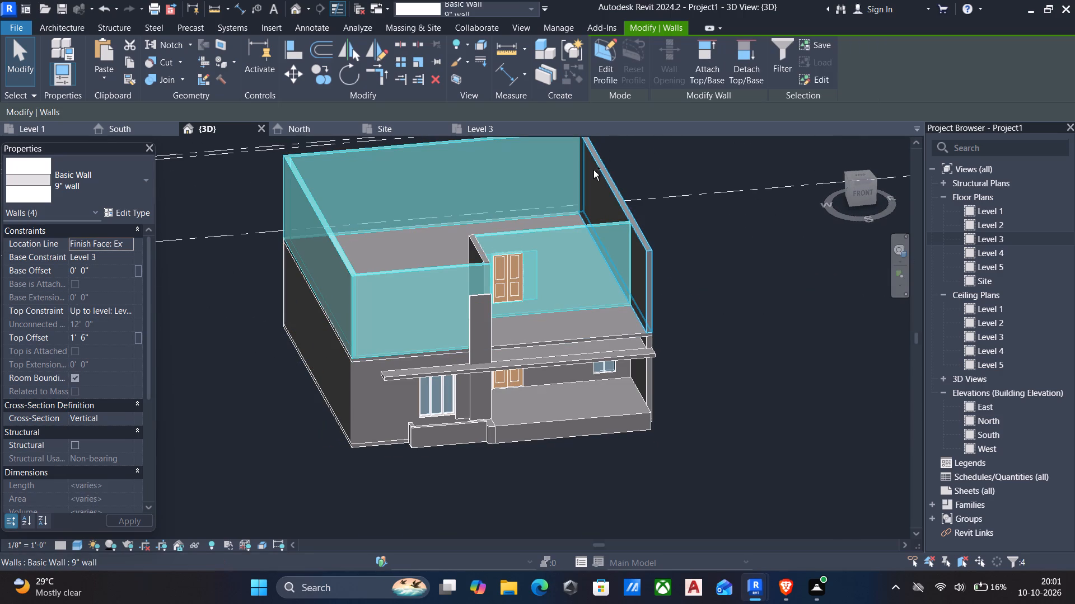
{"action": "left_click", "coordinate": [595, 167], "text": "ctrl"}
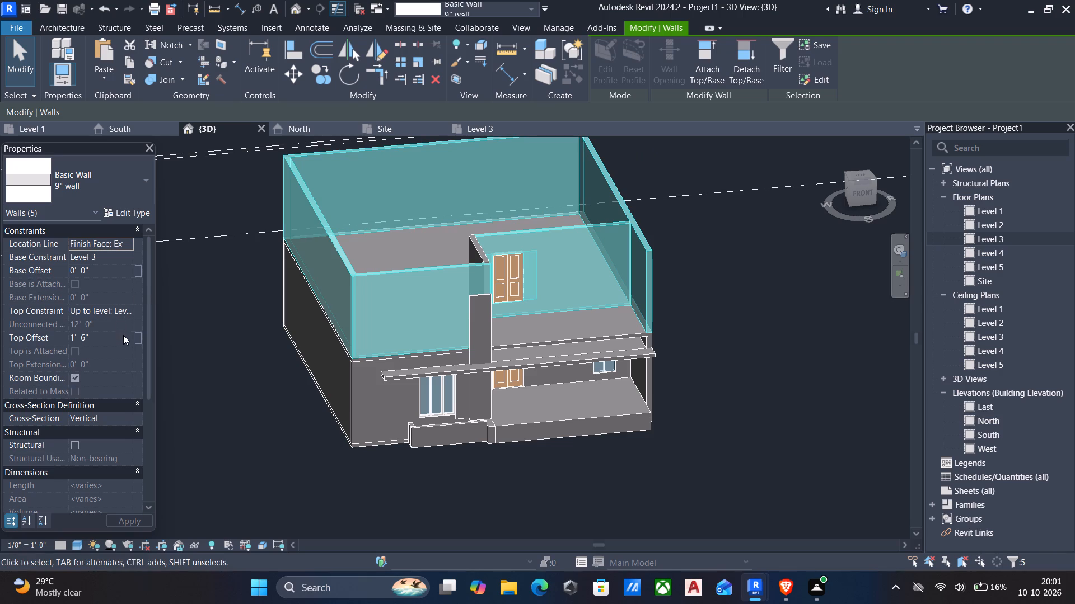
{"action": "left_click", "coordinate": [123, 335]}
{"action": "key", "text": "0"}
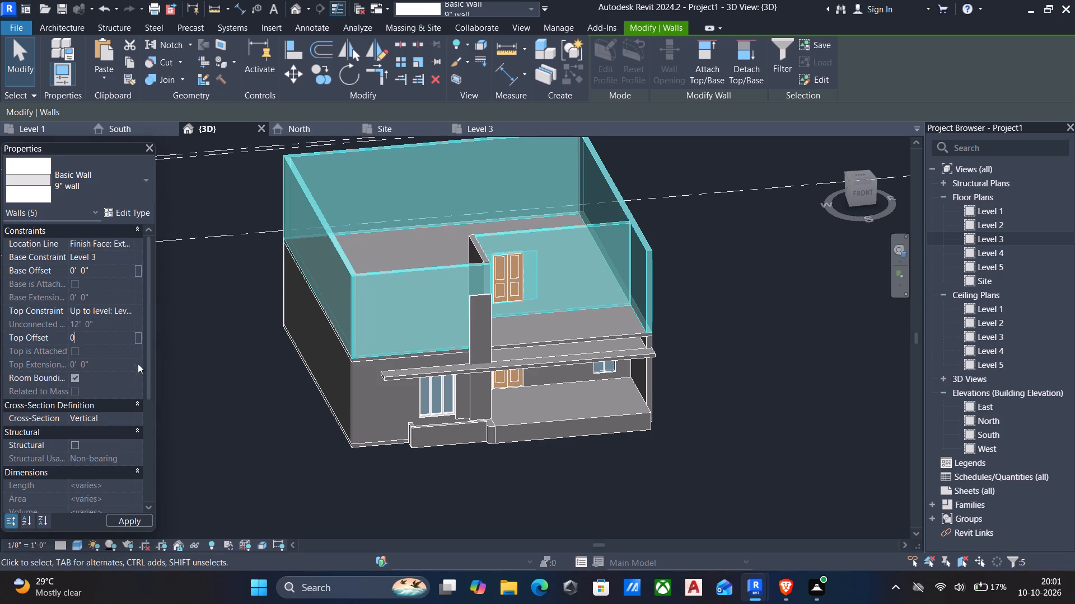
{"action": "key", "text": "apostrophe"}
{"action": "key", "text": "Return"}
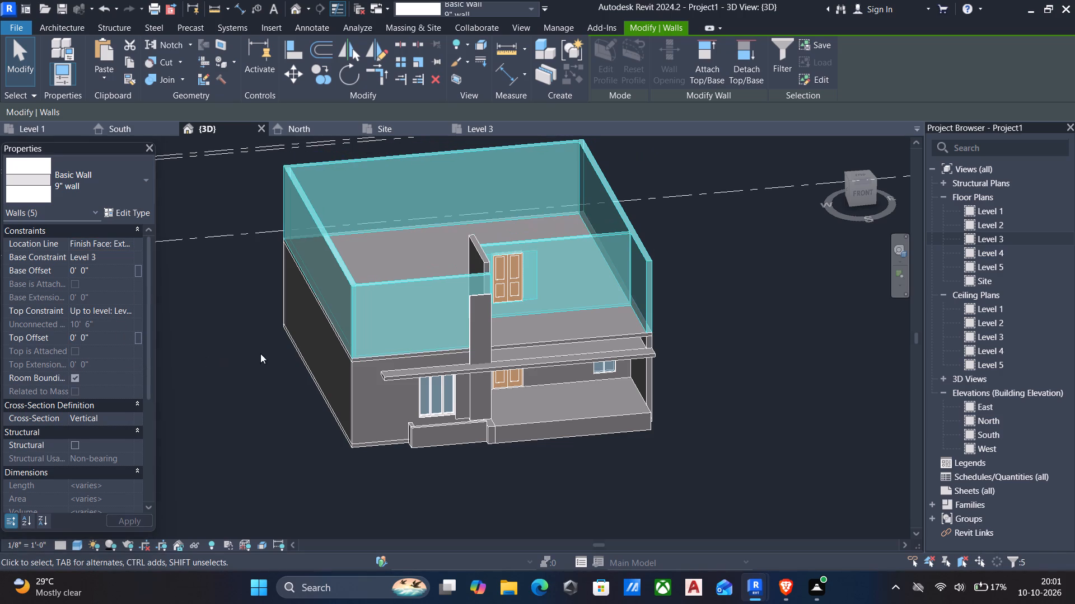
{"action": "left_click", "coordinate": [132, 312]}
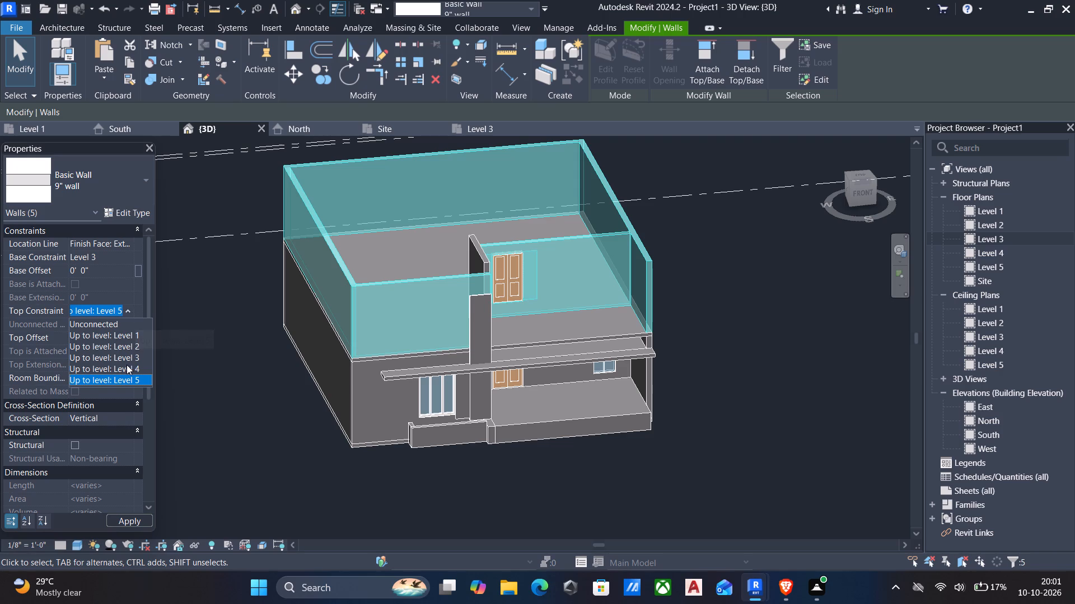
{"action": "left_click", "coordinate": [128, 369]}
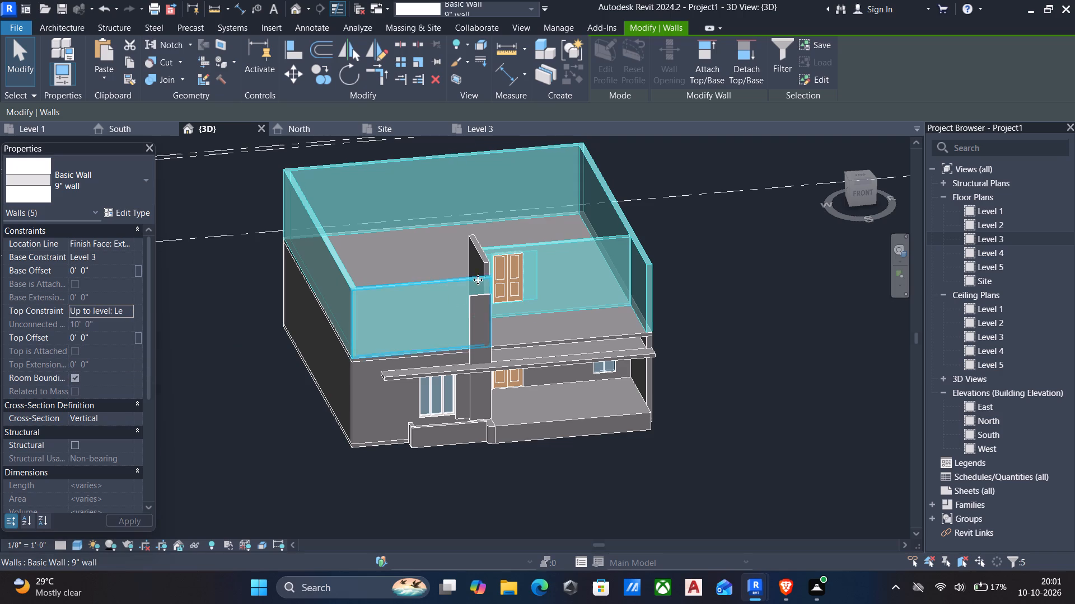
Set the upper storey's short recess side wall to a Level 4 top constraint and a 0' top offset.
{"action": "key", "text": "Escape"}
{"action": "left_click", "coordinate": [478, 255]}
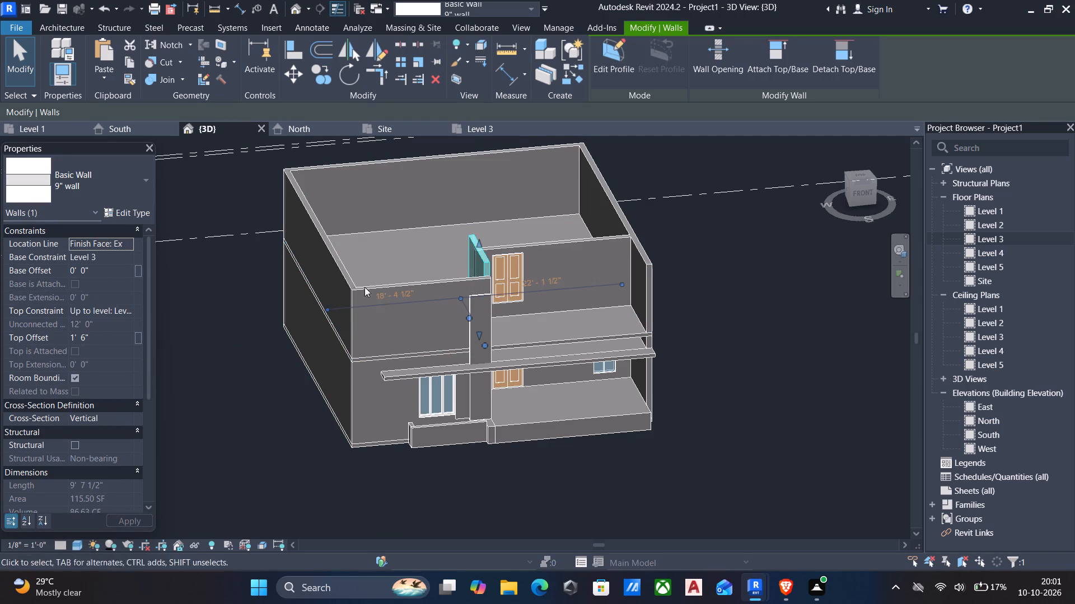
{"action": "left_click", "coordinate": [128, 311]}
{"action": "left_click", "coordinate": [116, 365]}
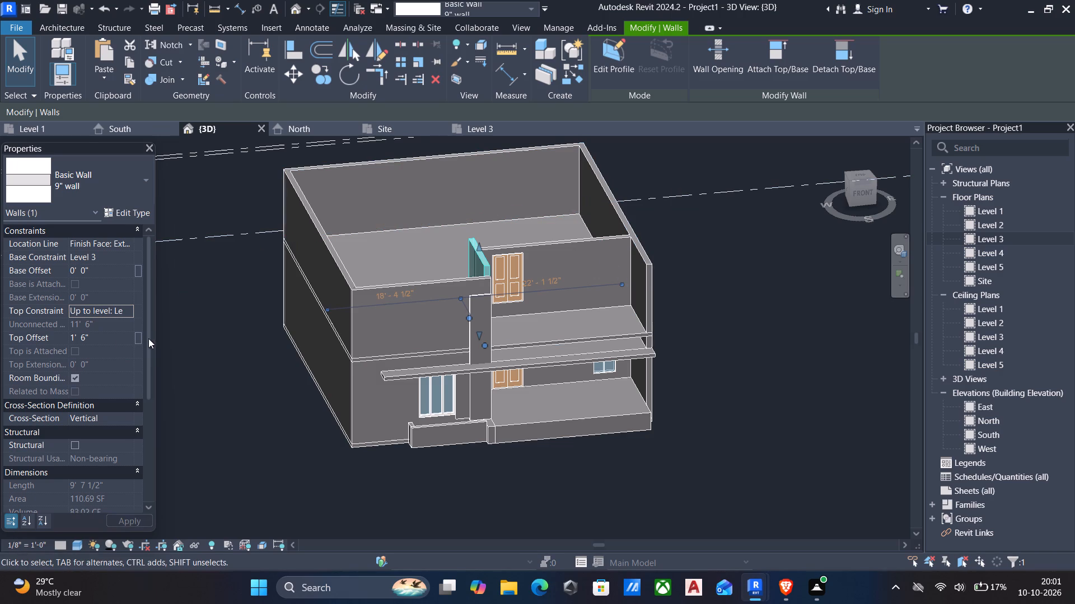
{"action": "left_click", "coordinate": [100, 335]}
{"action": "key", "text": "0"}
{"action": "key", "text": "Return"}
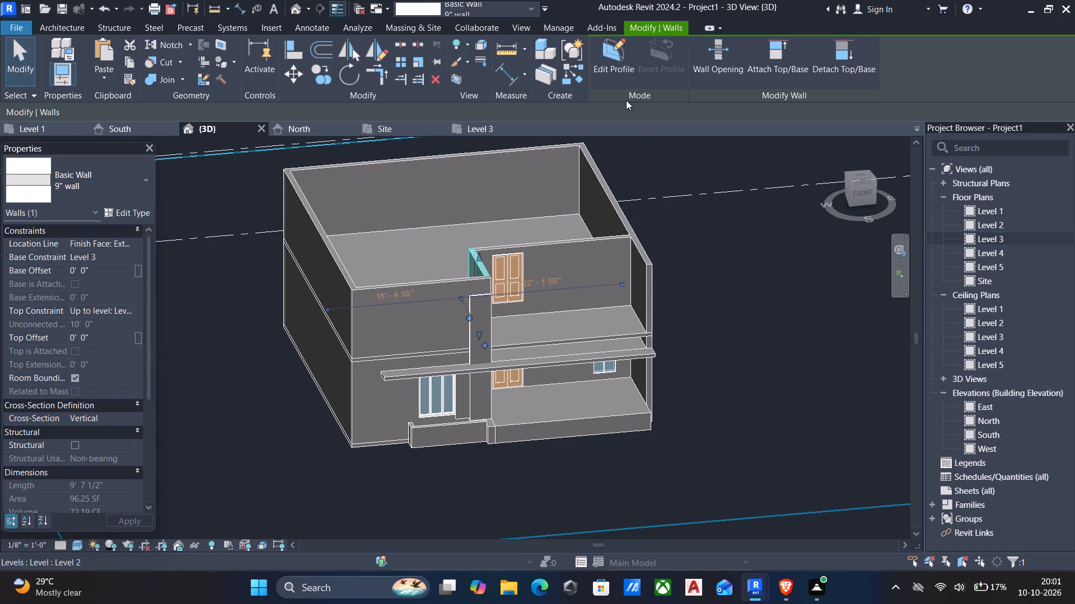
{"action": "left_click", "coordinate": [648, 29]}
{"action": "key", "text": "Escape"}
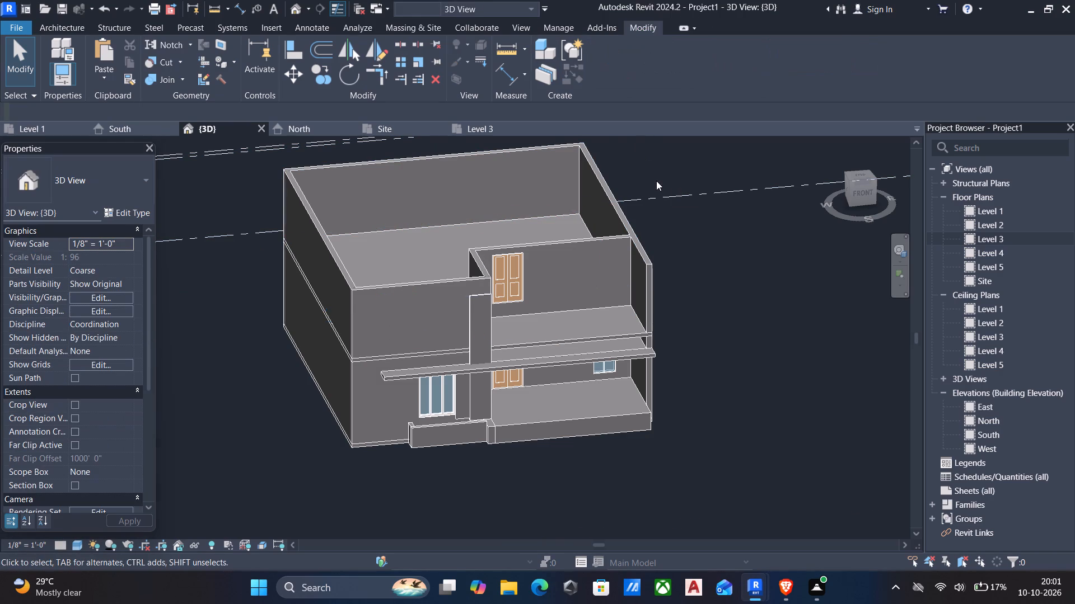
Edit the canopy's in-place model, stretch its tall vertical strip up to the upper-storey wall top, and finish the model.
{"action": "middle_click_drag", "start_coordinate": [656, 186], "coordinate": [555, 132]}
{"action": "scroll", "coordinate": [476, 362], "scroll_direction": "up", "scroll_amount": 6}
{"action": "scroll", "coordinate": [475, 367], "scroll_direction": "down", "scroll_amount": 7}
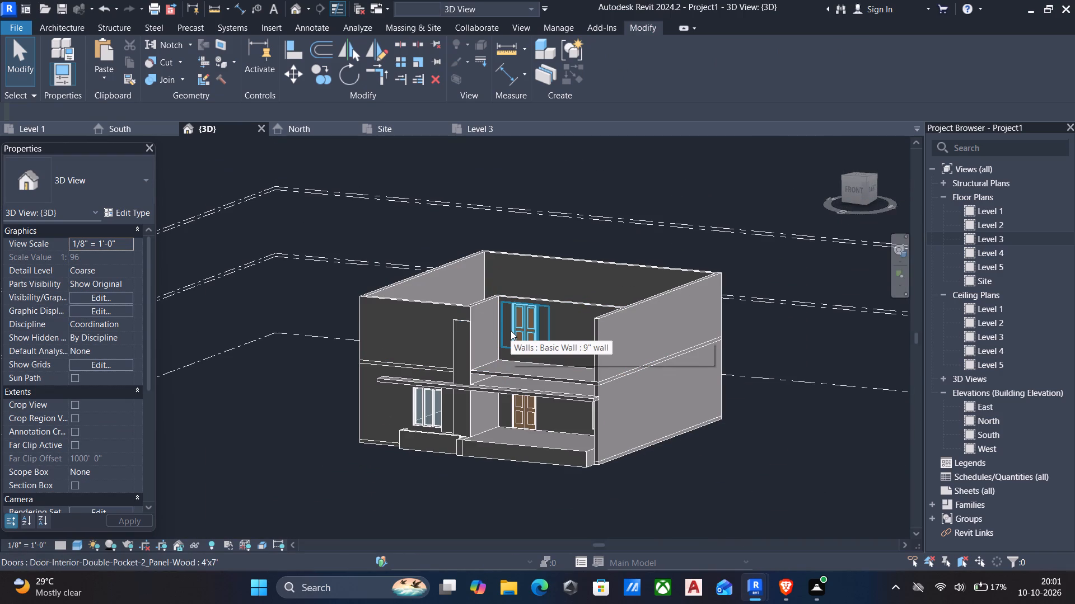
{"action": "left_click", "coordinate": [456, 321]}
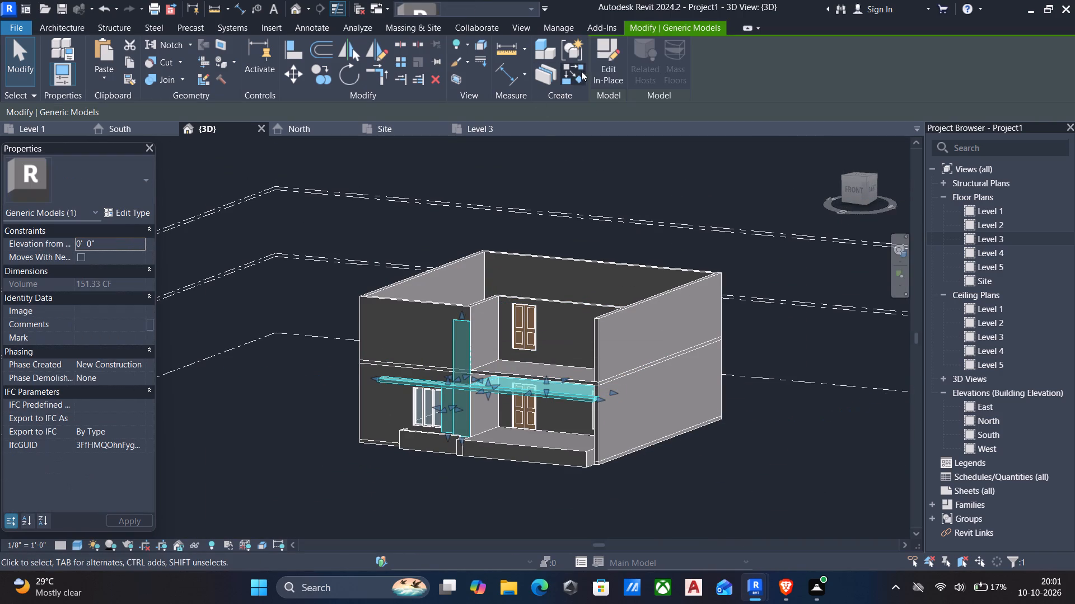
{"action": "left_click", "coordinate": [600, 58]}
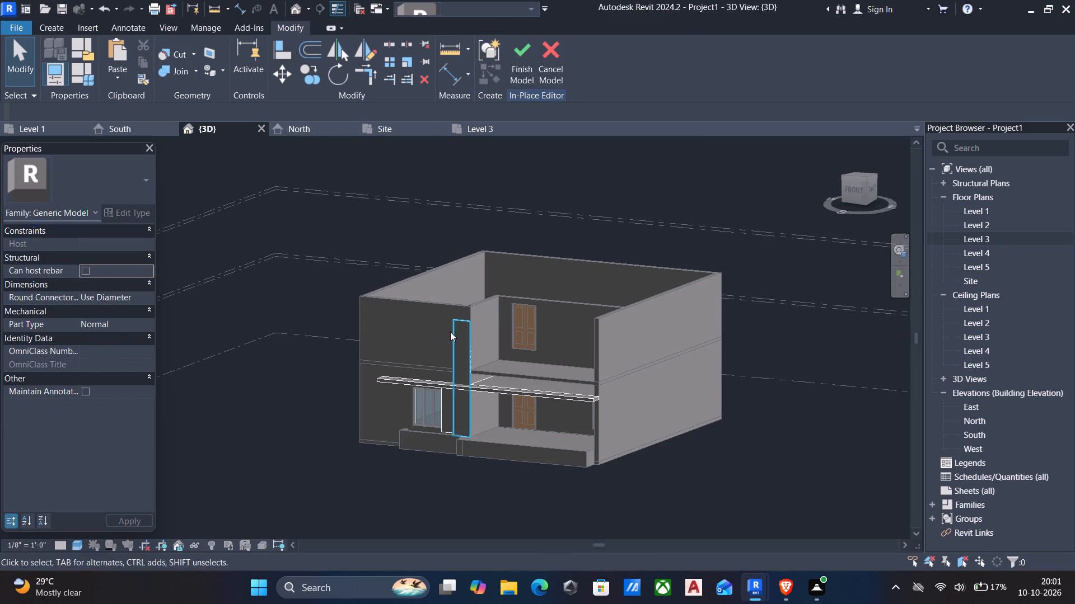
{"action": "left_click", "coordinate": [455, 329]}
{"action": "scroll", "coordinate": [468, 312], "scroll_direction": "up", "scroll_amount": 6}
{"action": "left_click_drag", "start_coordinate": [455, 325], "coordinate": [460, 305]}
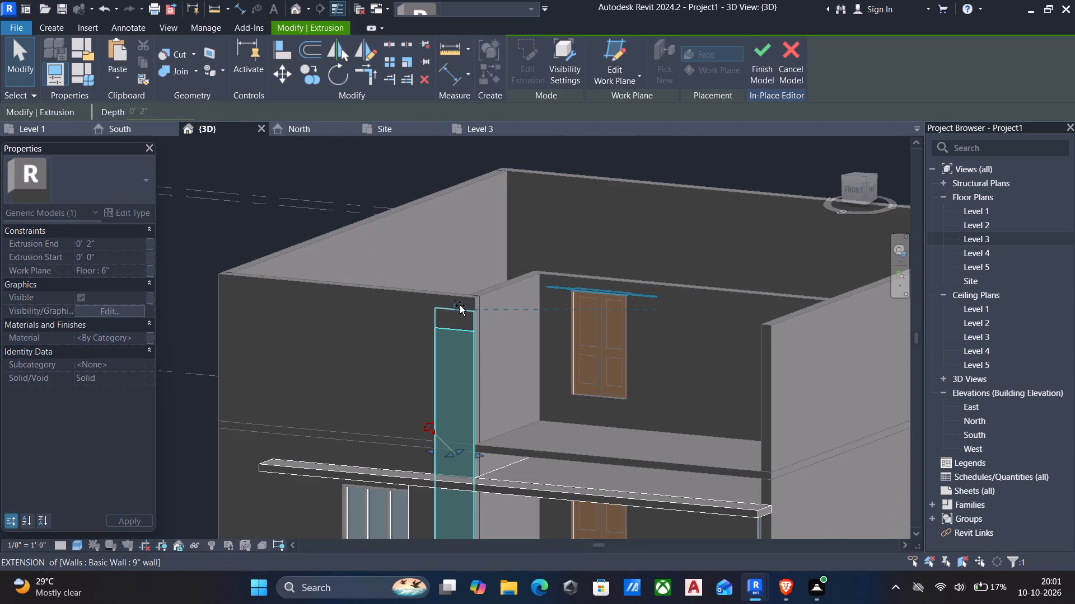
{"action": "left_click_drag", "start_coordinate": [460, 305], "coordinate": [460, 300]}
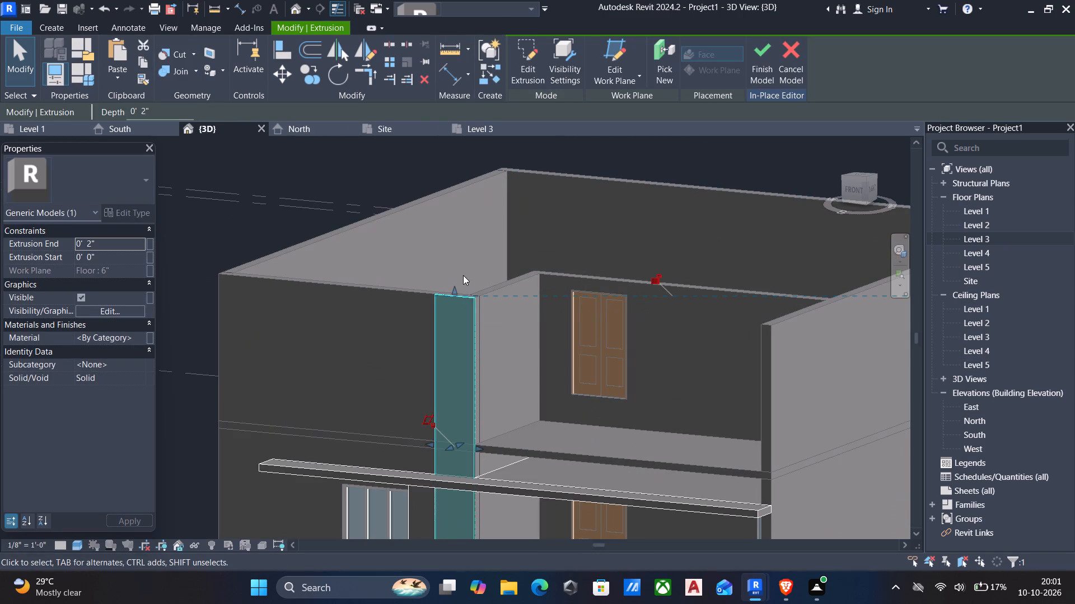
{"action": "key", "text": "Escape"}
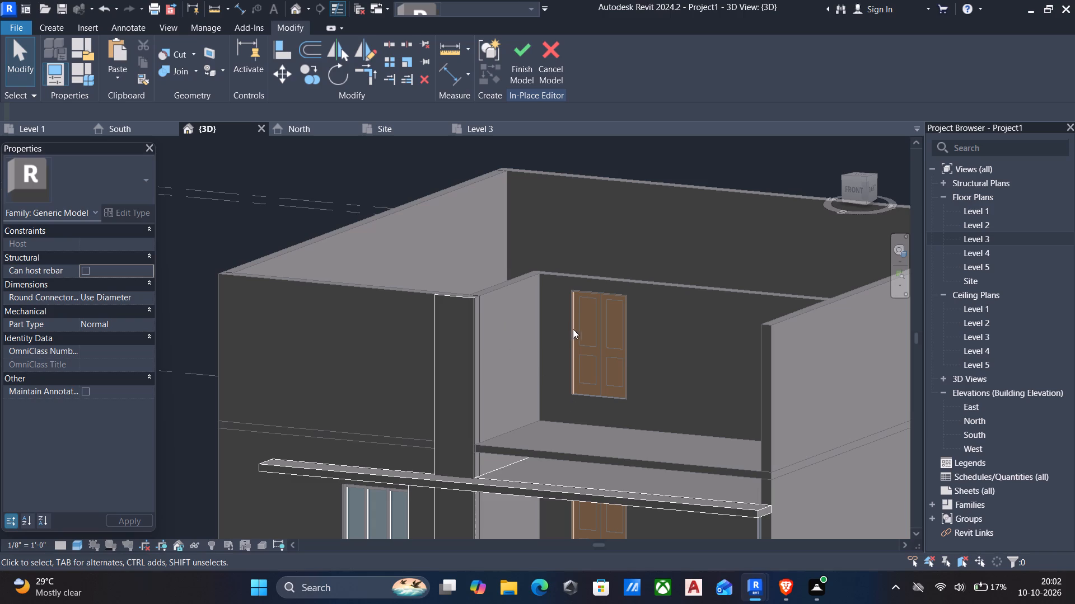
{"action": "left_click", "coordinate": [574, 345]}
{"action": "left_click", "coordinate": [516, 56]}
Set the upper-storey door's sill height to 0' so it sits on the Level 3 floor.
{"action": "left_click", "coordinate": [587, 295]}
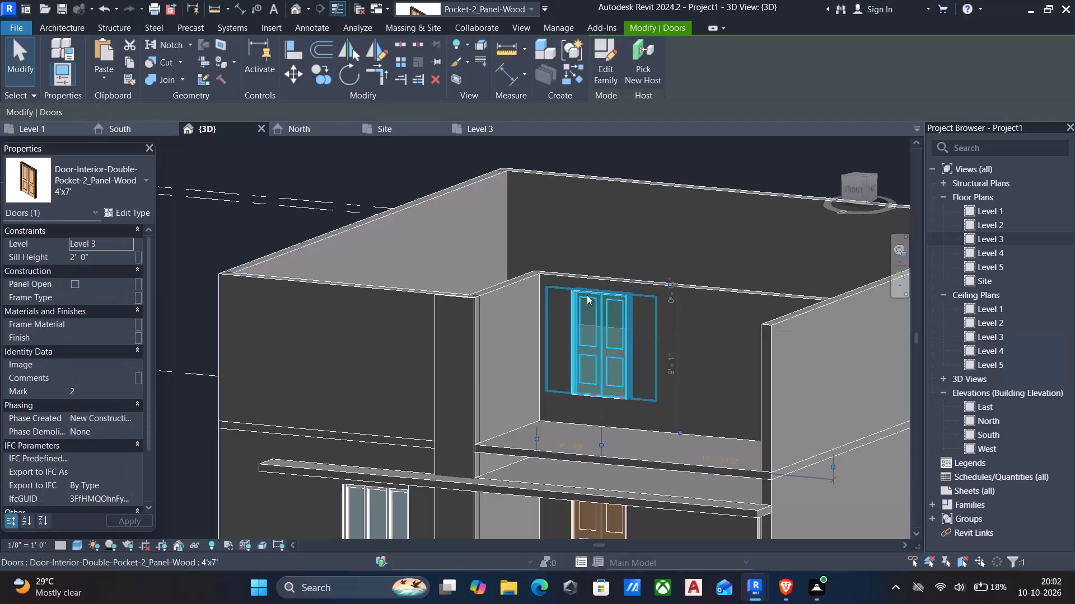
{"action": "left_click", "coordinate": [109, 257]}
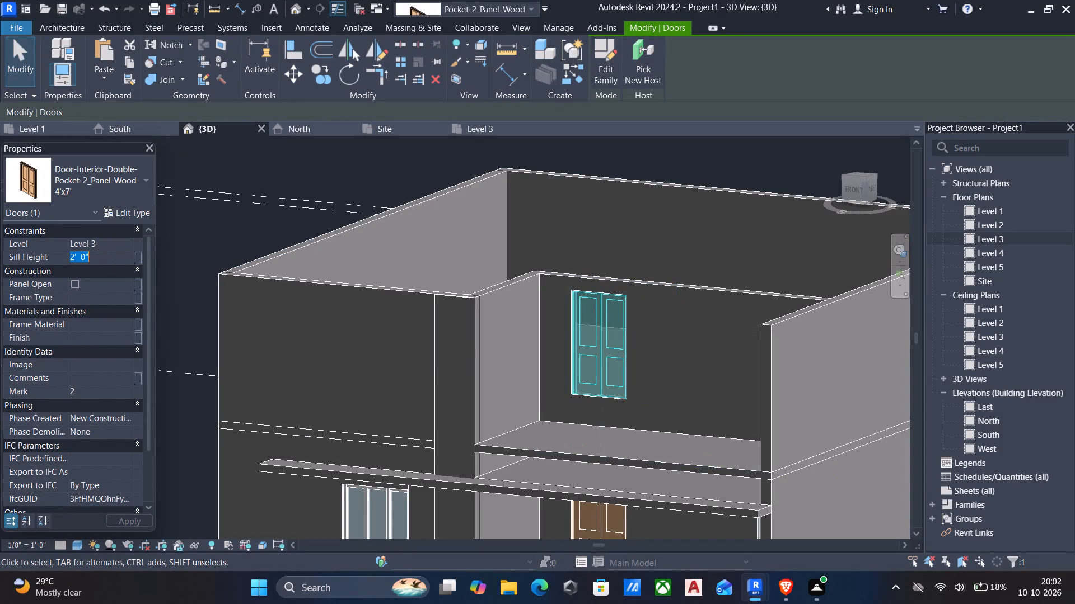
{"action": "type", "text": "0'"}
{"action": "key", "text": "Return"}
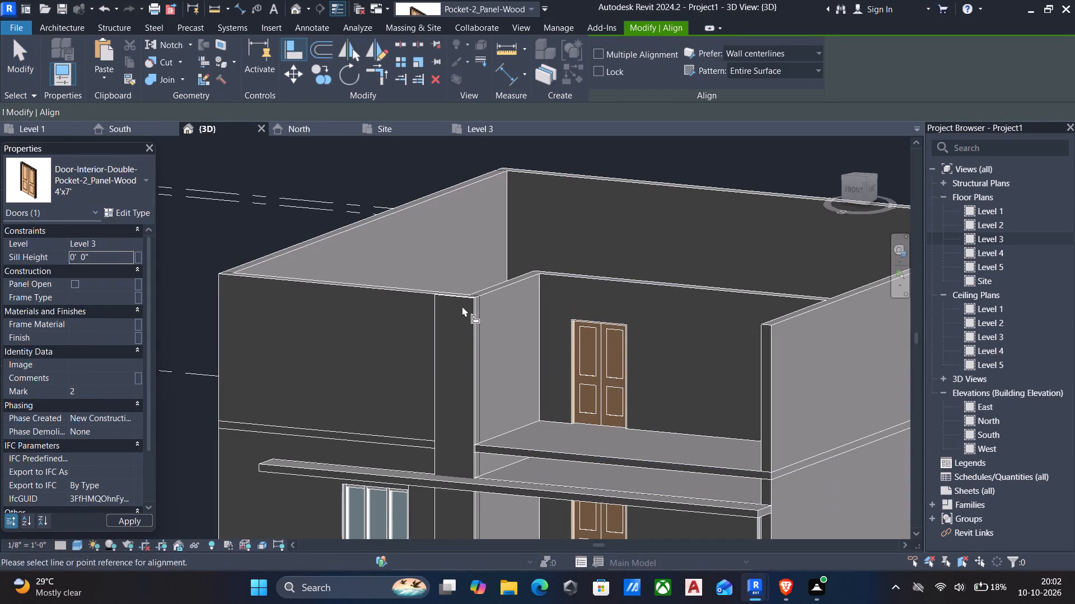
{"action": "key", "text": "Escape"}
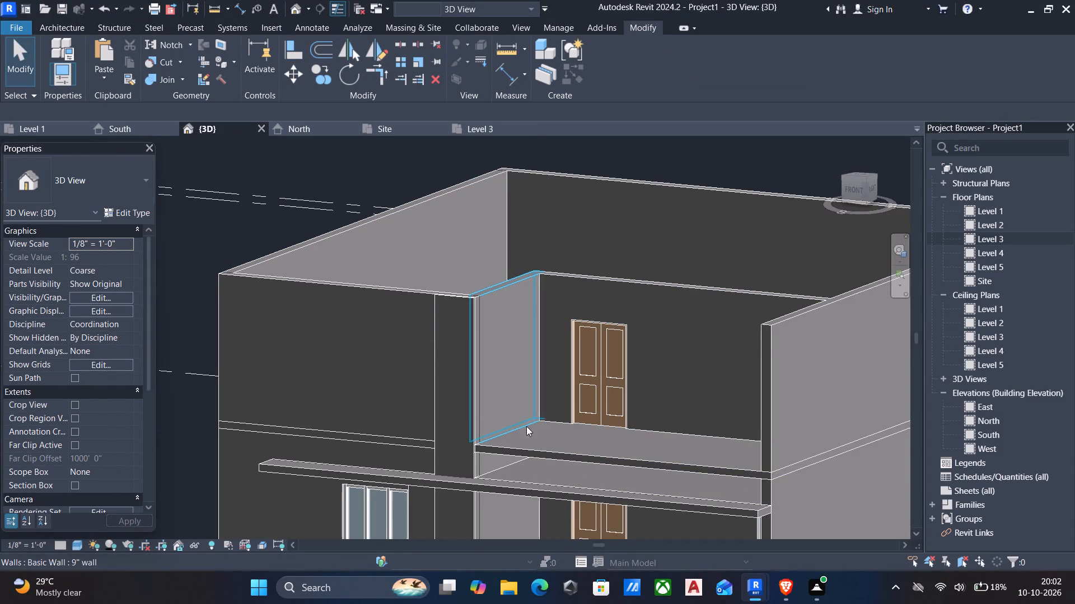
{"action": "left_click", "coordinate": [536, 449]}
{"action": "key", "text": "Escape"}
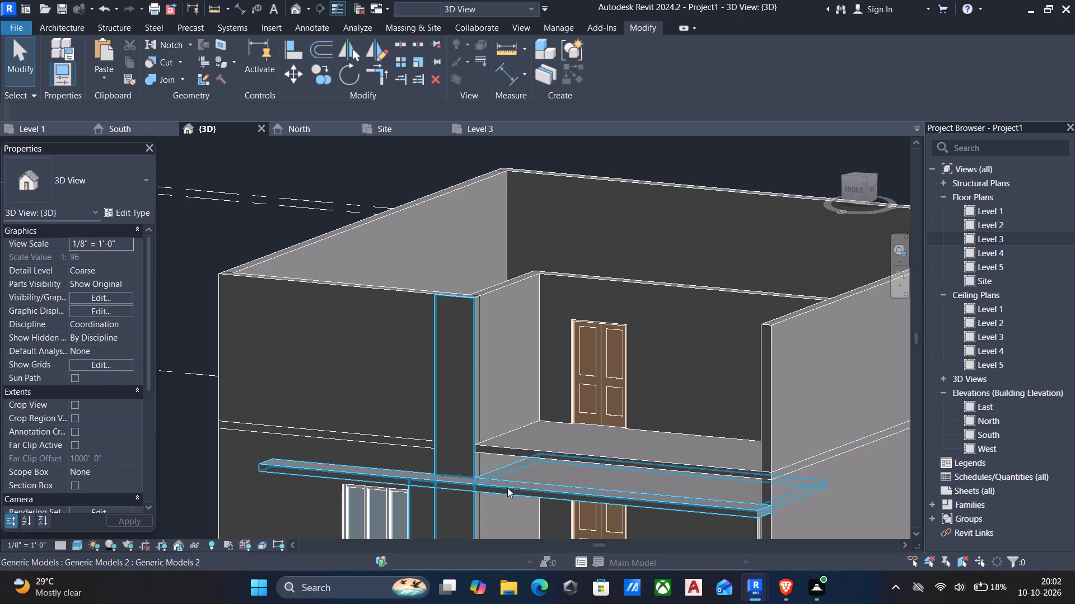
Reopen the canopy's in-place model and start a new extrusion using the upper-storey door wall face as work plane.
{"action": "left_click", "coordinate": [507, 488]}
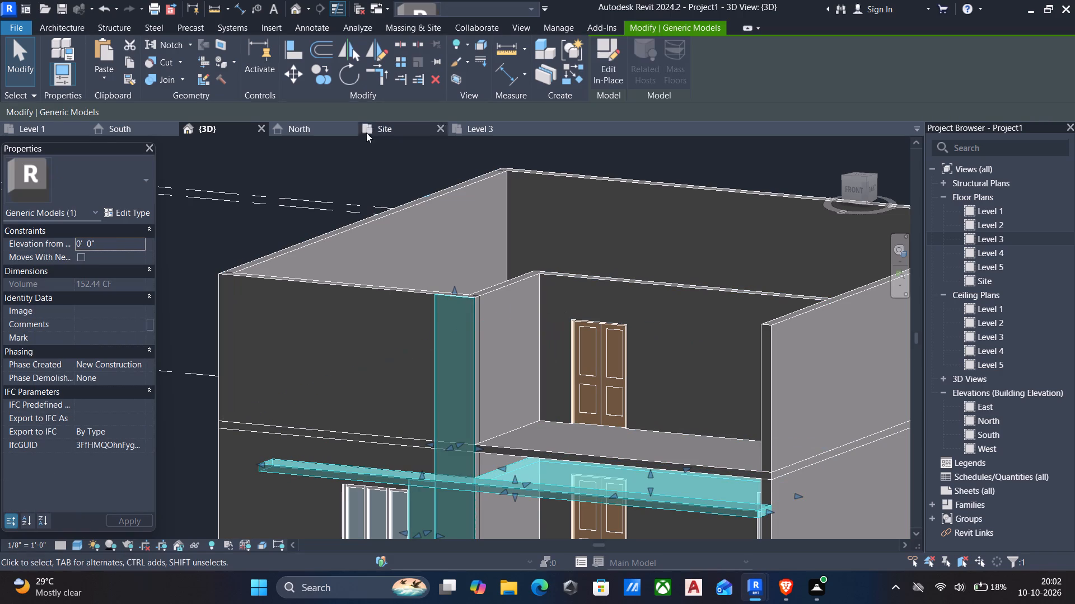
{"action": "left_click", "coordinate": [604, 61]}
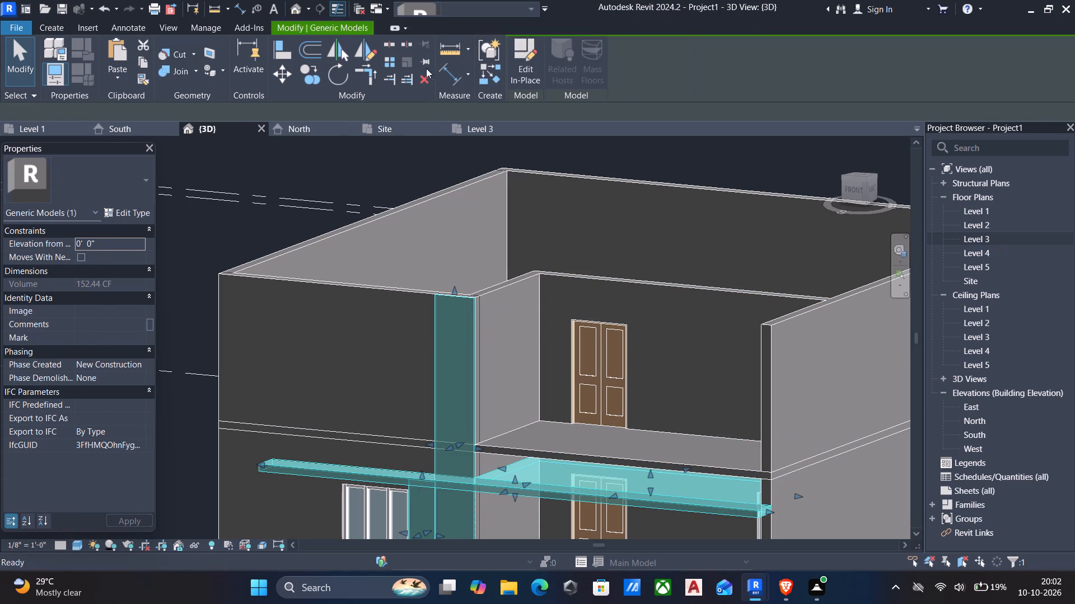
{"action": "left_click", "coordinate": [58, 26]}
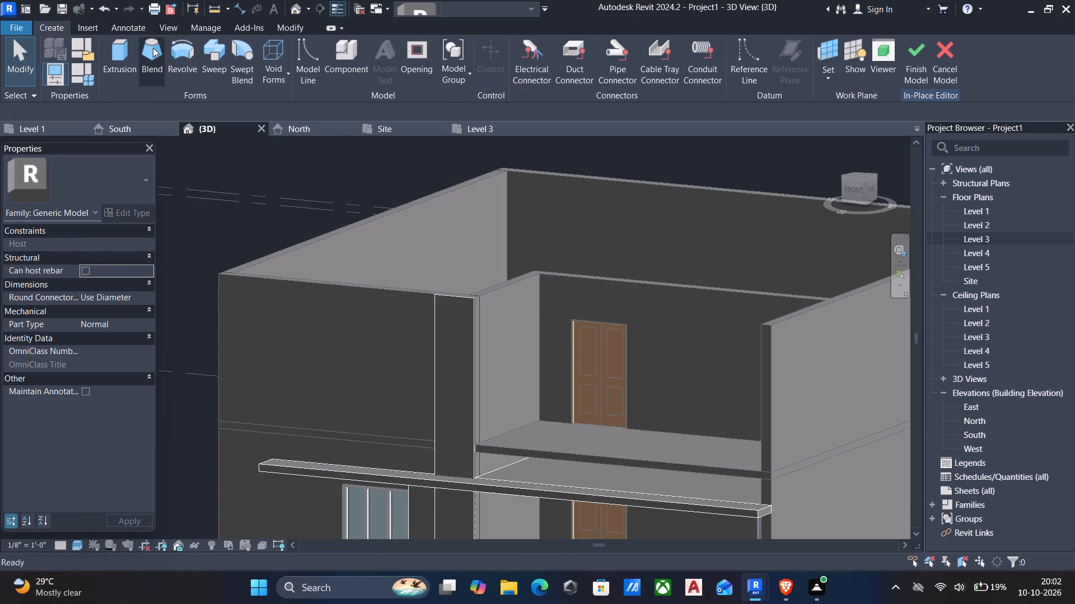
{"action": "left_click", "coordinate": [119, 55]}
{"action": "left_click", "coordinate": [654, 79]}
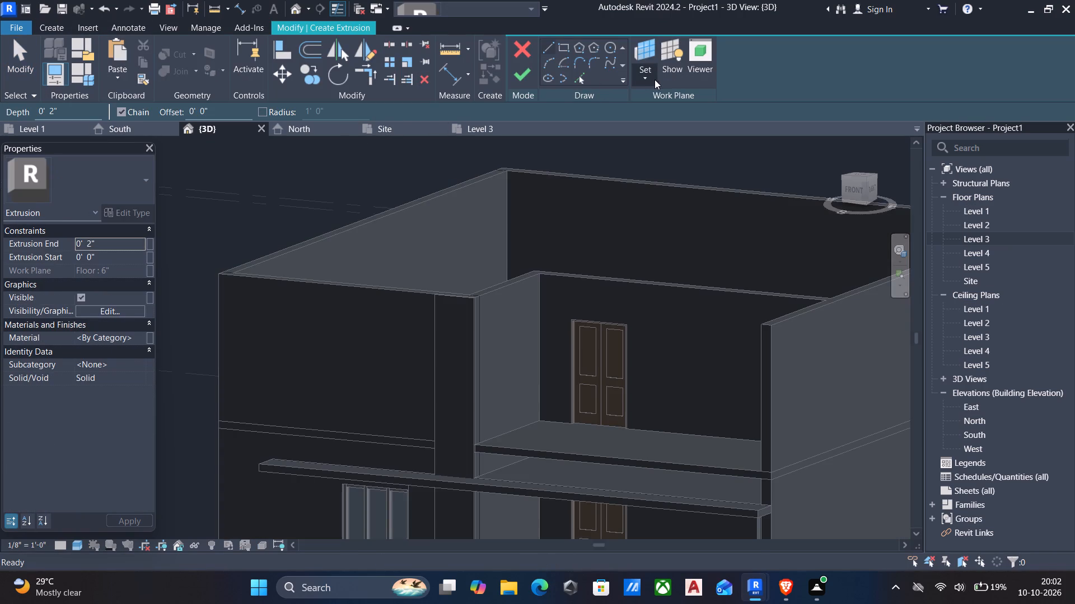
{"action": "left_click", "coordinate": [664, 130]}
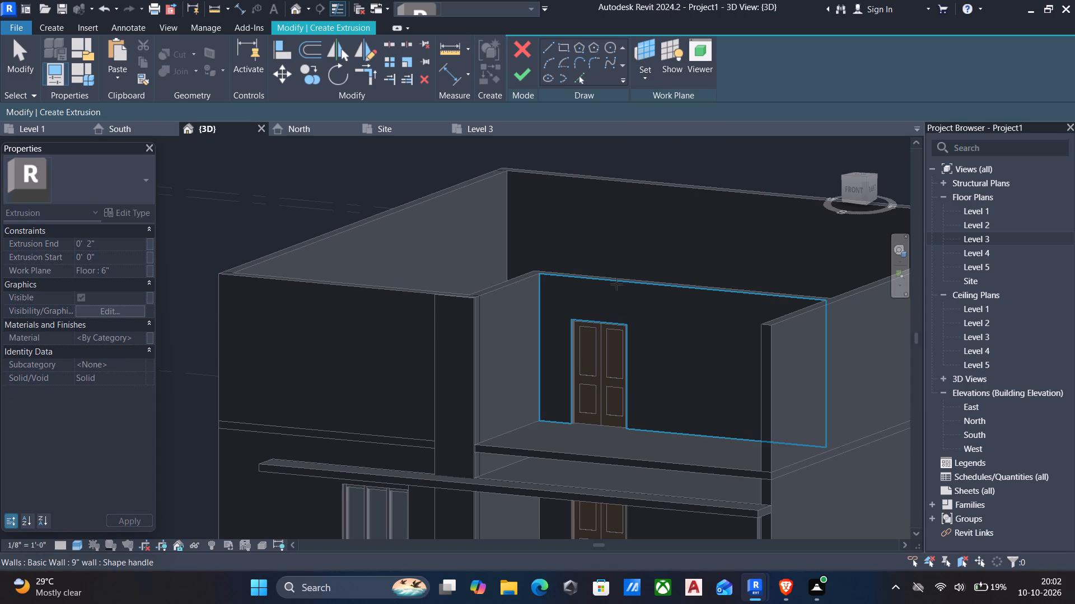
{"action": "left_click", "coordinate": [616, 284]}
From the front, sketch a rectangle about 18' by 1' above the upper-storey door, starting at the vertical strip's edge.
{"action": "left_click", "coordinate": [849, 191]}
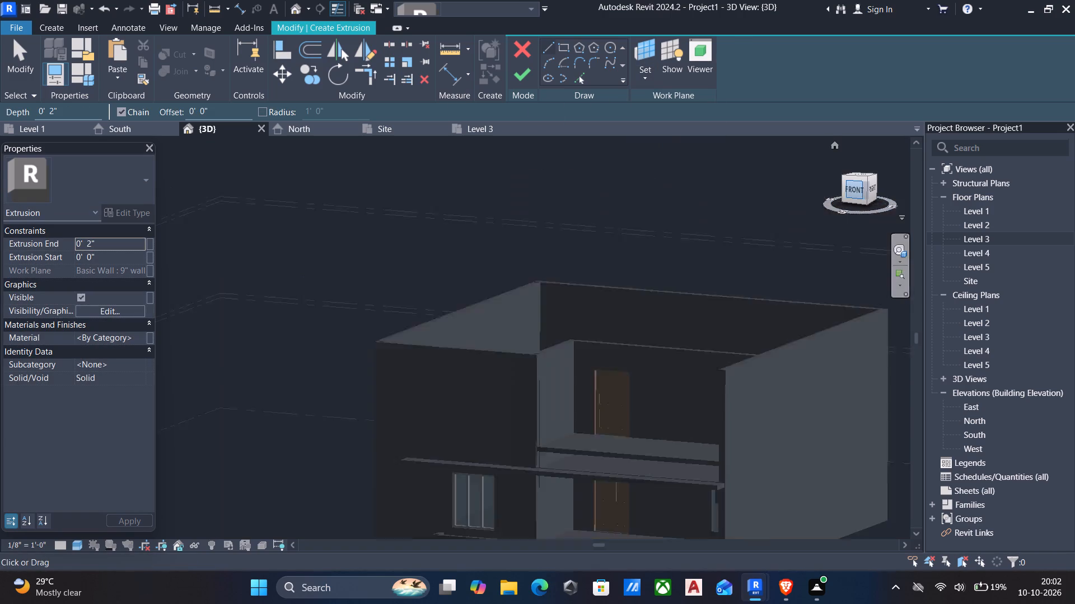
{"action": "scroll", "coordinate": [587, 462], "scroll_direction": "up", "scroll_amount": 7}
{"action": "scroll", "coordinate": [444, 316], "scroll_direction": "up", "scroll_amount": 6}
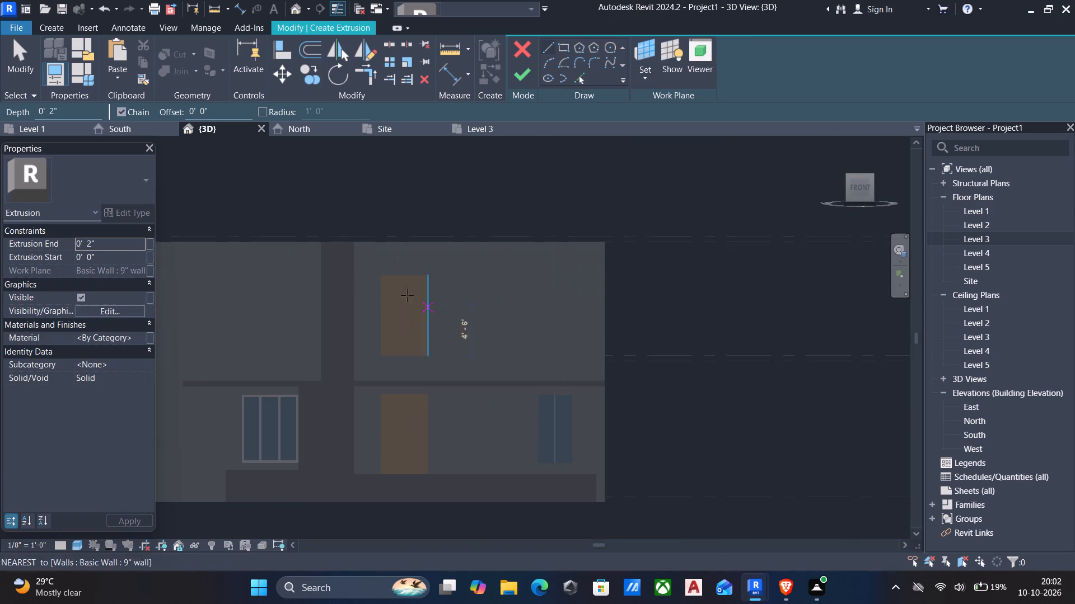
{"action": "scroll", "coordinate": [371, 265], "scroll_direction": "up", "scroll_amount": 6}
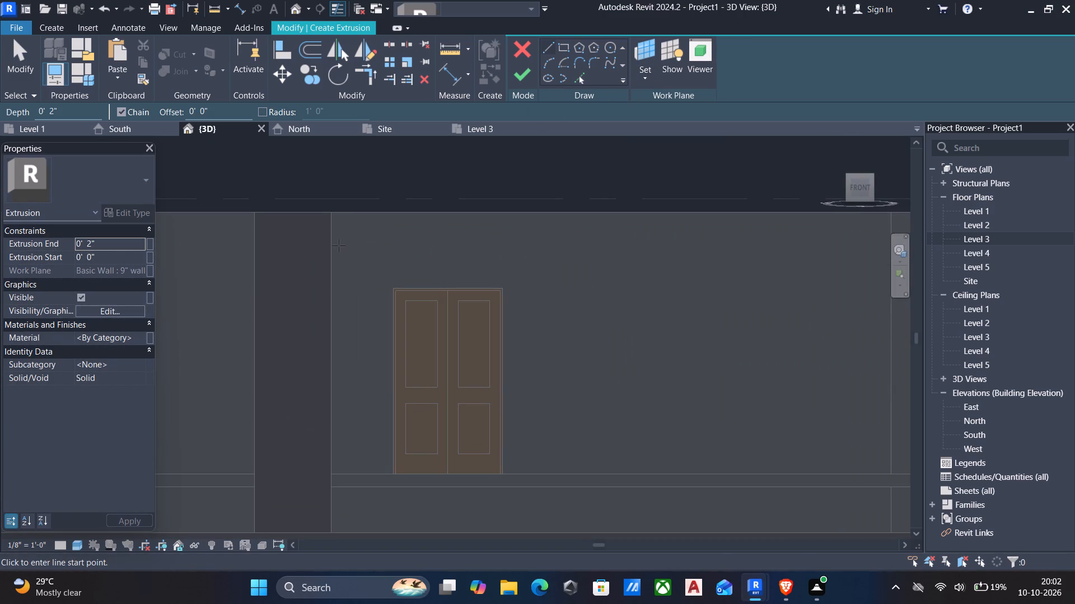
{"action": "scroll", "coordinate": [336, 290], "scroll_direction": "down", "scroll_amount": 5}
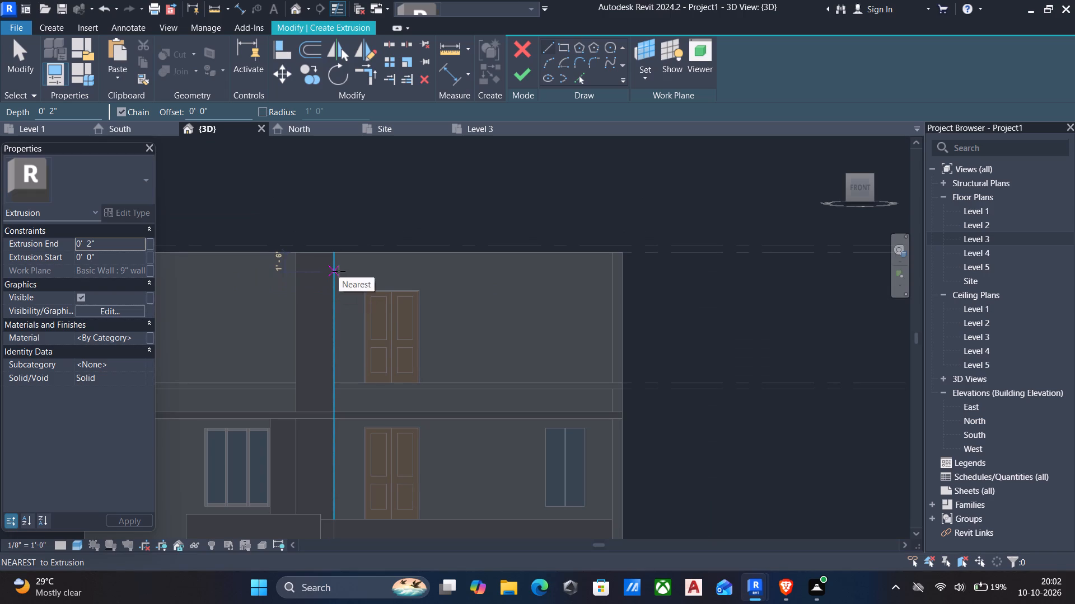
{"action": "scroll", "coordinate": [339, 271], "scroll_direction": "up", "scroll_amount": 4}
{"action": "left_click", "coordinate": [331, 267]}
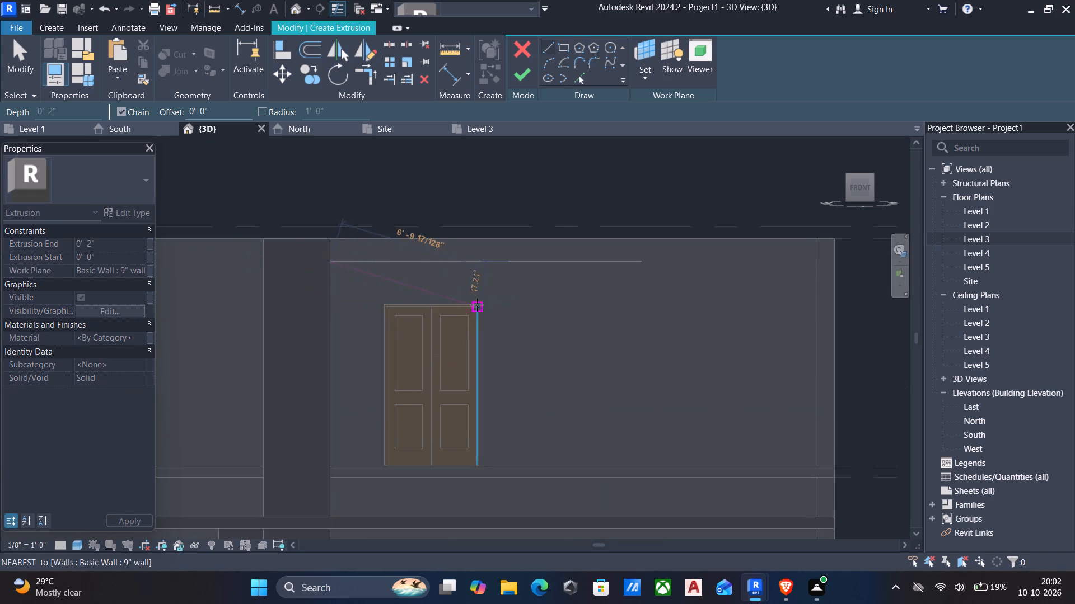
{"action": "key", "text": "Escape"}
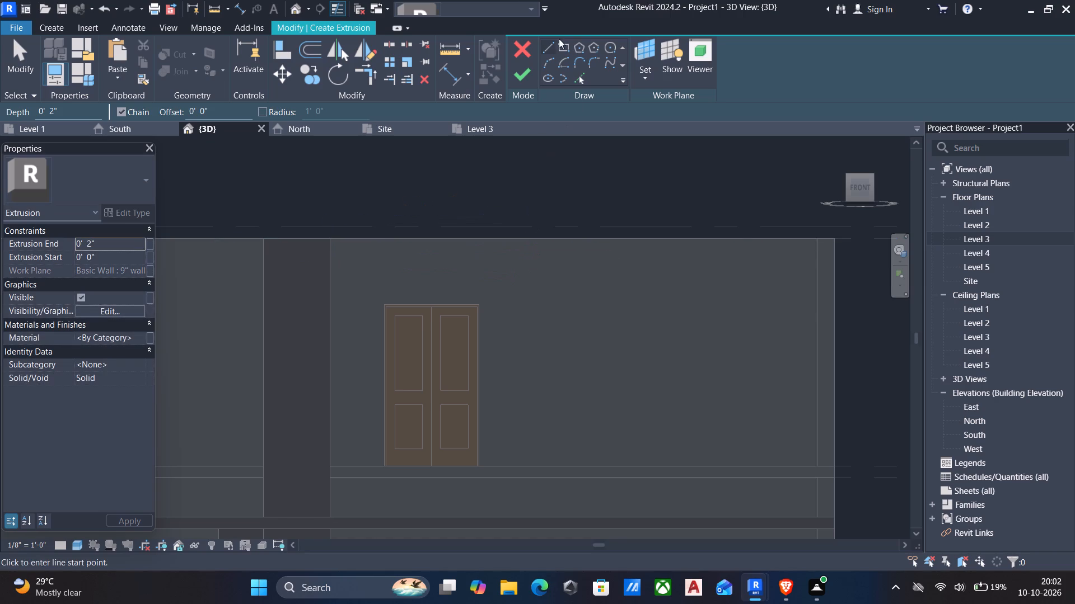
{"action": "left_click", "coordinate": [566, 45]}
{"action": "left_click", "coordinate": [327, 266]}
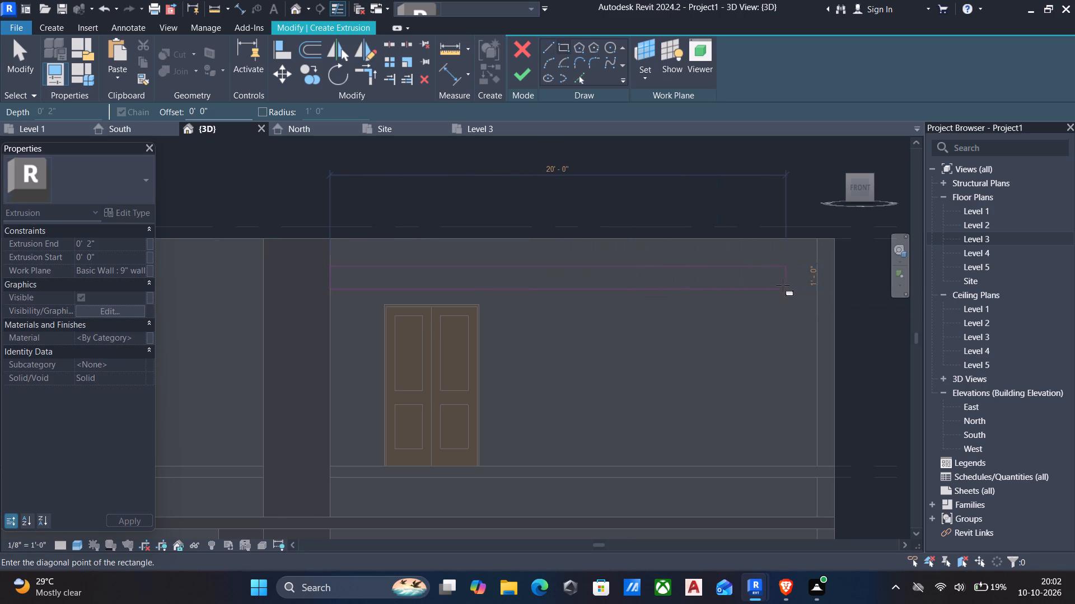
{"action": "left_click", "coordinate": [741, 284]}
{"action": "key", "text": "Escape"}
{"action": "key", "text": "Escape"}
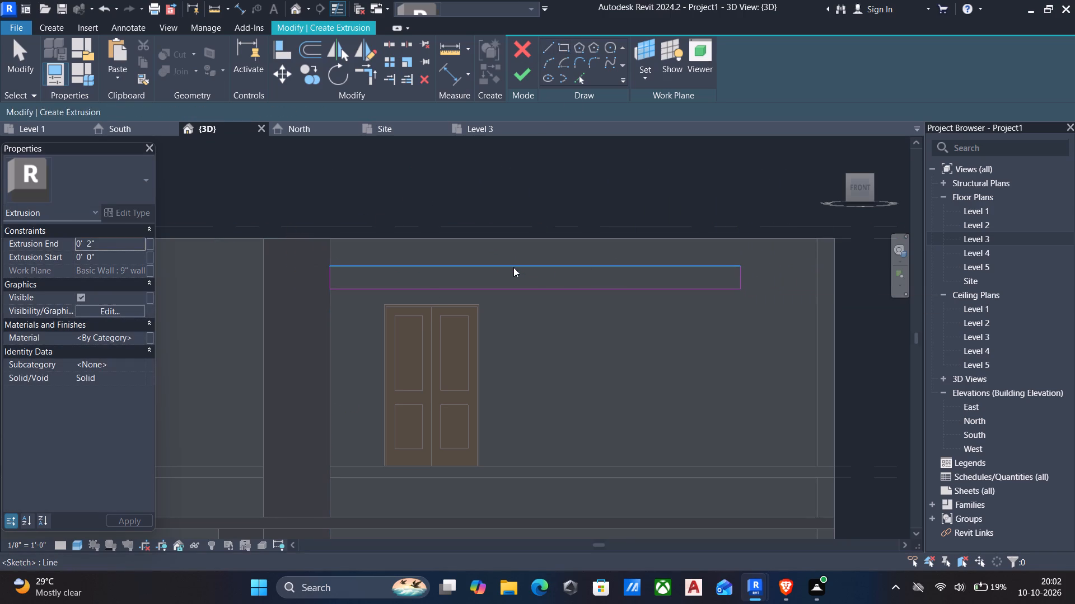
Move the rectangle's upper edge to make the profile 6" high.
{"action": "left_click", "coordinate": [513, 267]}
{"action": "left_click", "coordinate": [296, 276]}
{"action": "type", "text": "6\""}
{"action": "key", "text": "Return"}
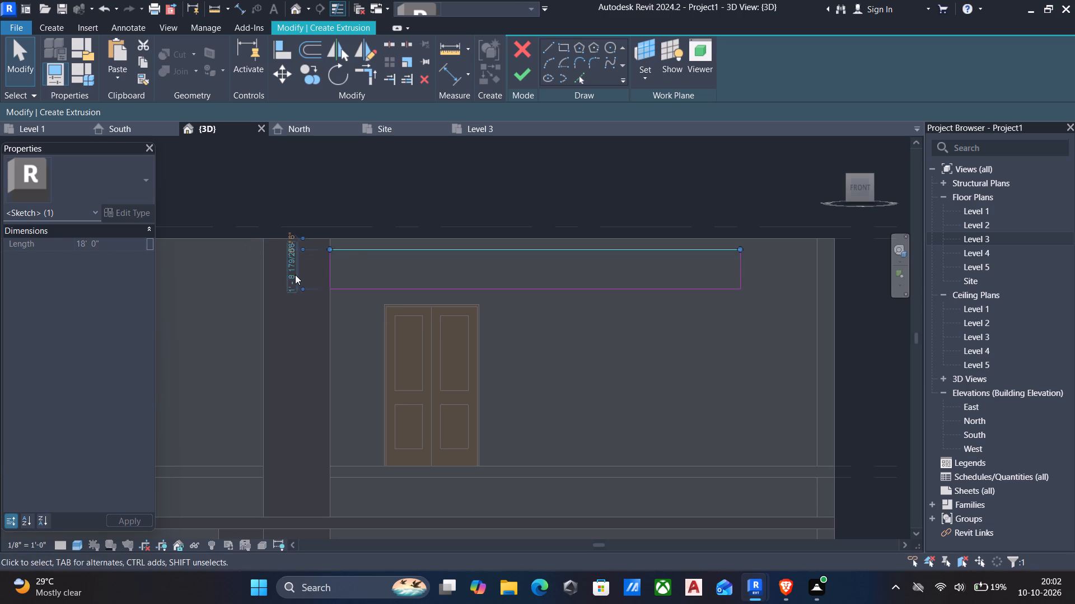
{"action": "left_click", "coordinate": [295, 275]}
{"action": "type", "text": "6\""}
{"action": "key", "text": "Return"}
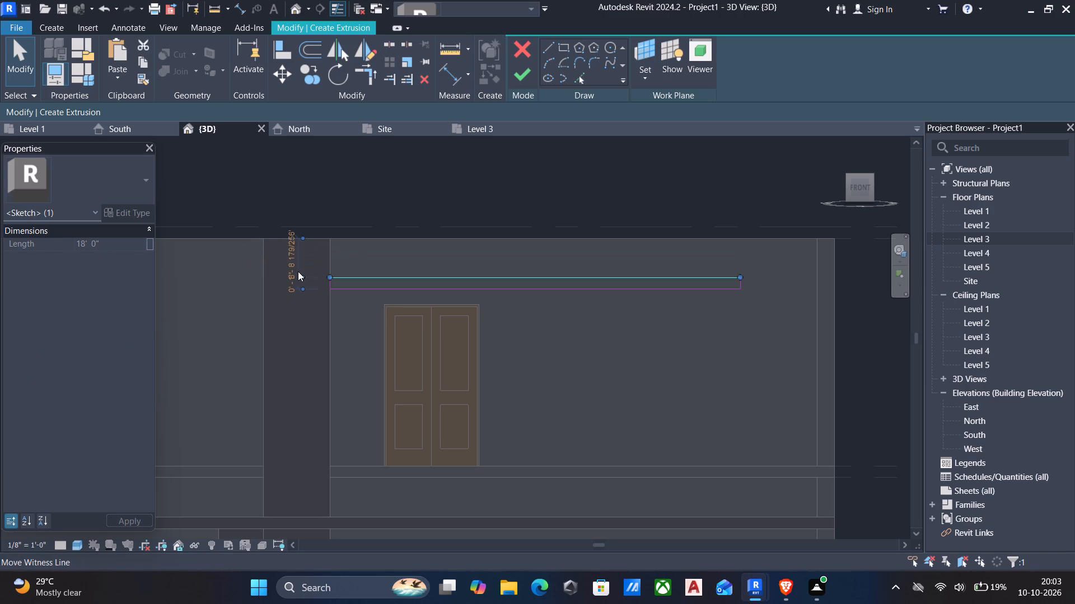
{"action": "key", "text": "Escape"}
{"action": "left_click_drag", "start_coordinate": [301, 260], "coordinate": [302, 261]}
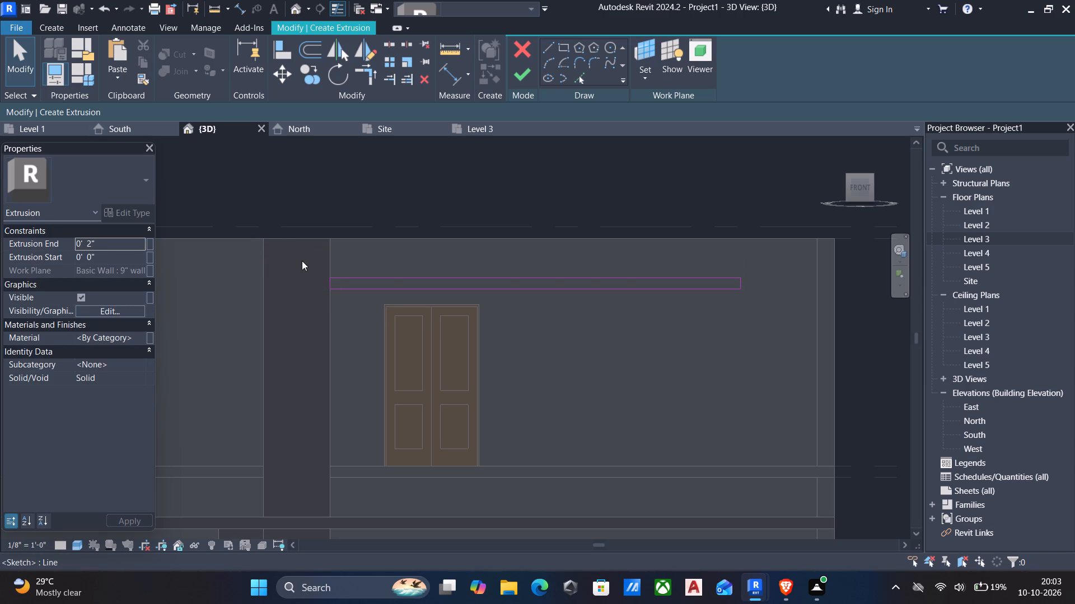
Nudge the whole rectangle slightly down towards the door head and finish the sketch as a 2" deep extrusion.
{"action": "left_click_drag", "start_coordinate": [302, 261], "coordinate": [758, 326]}
{"action": "key", "text": "Down"}
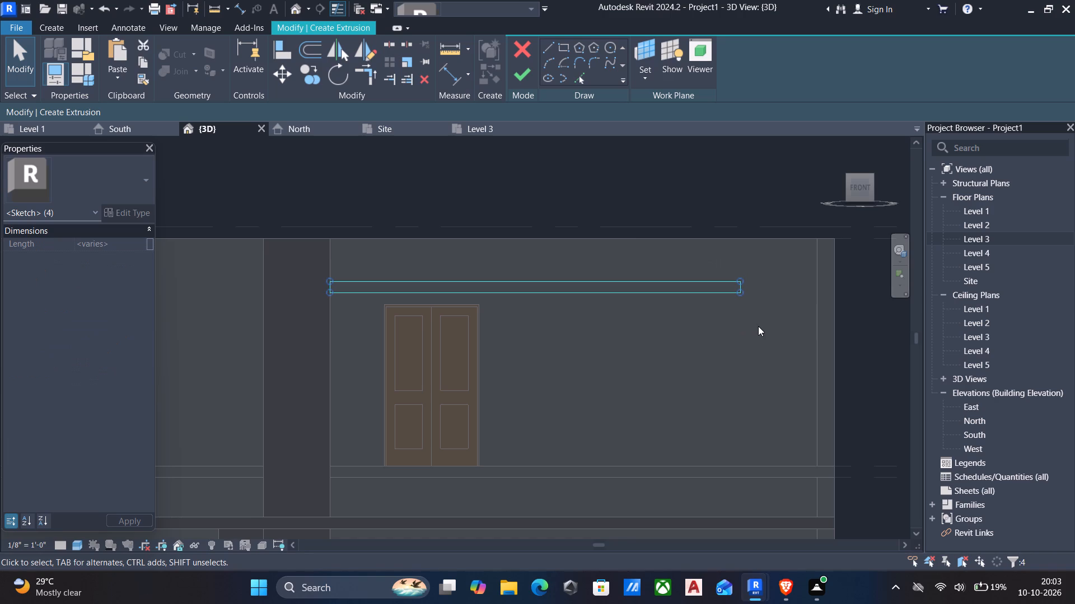
{"action": "left_click", "coordinate": [518, 77]}
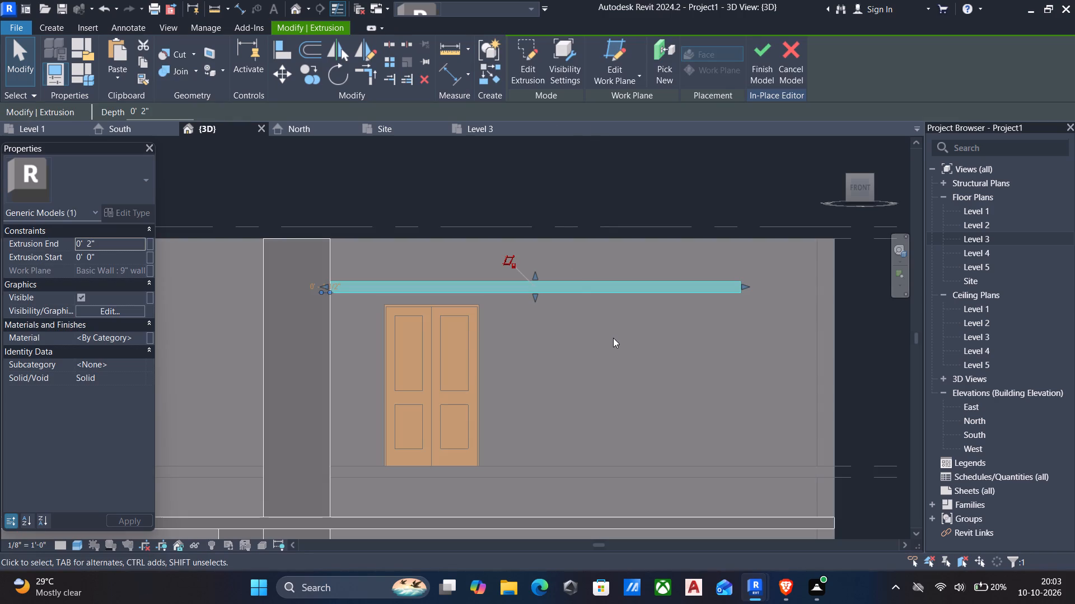
{"action": "middle_click", "coordinate": [596, 329]}
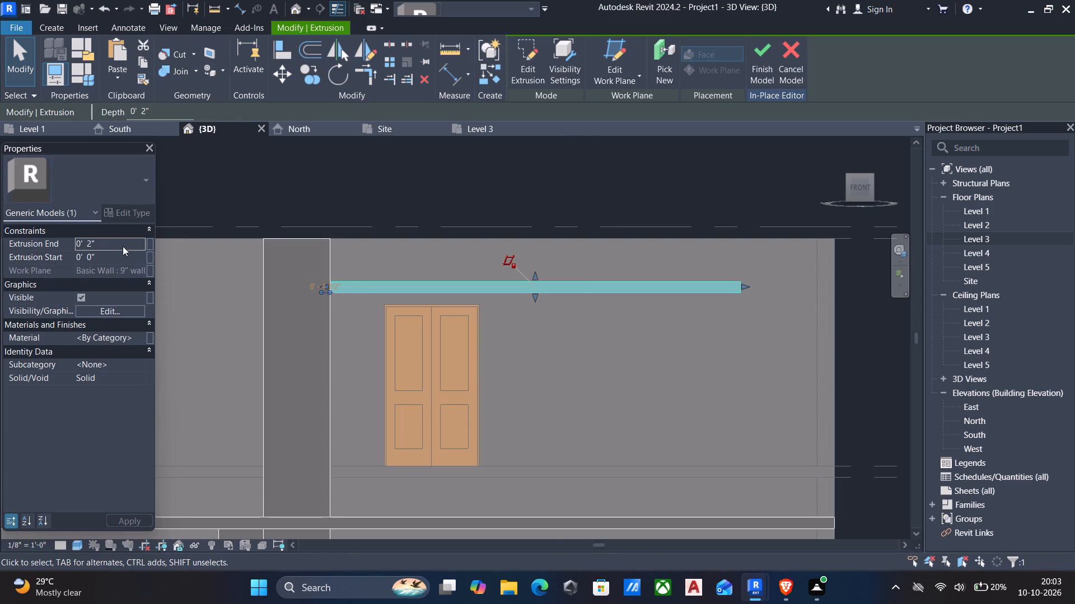
Set the upper canopy's extrusion end to 2' and finish the in-place model.
{"action": "left_click", "coordinate": [121, 245]}
{"action": "type", "text": "2'"}
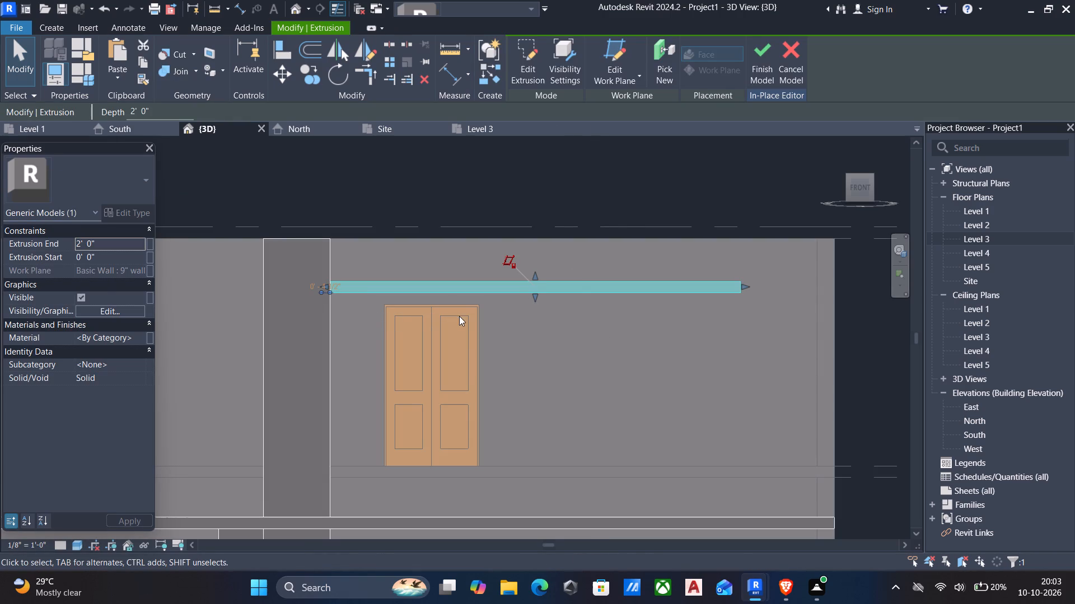
{"action": "key", "text": "Escape"}
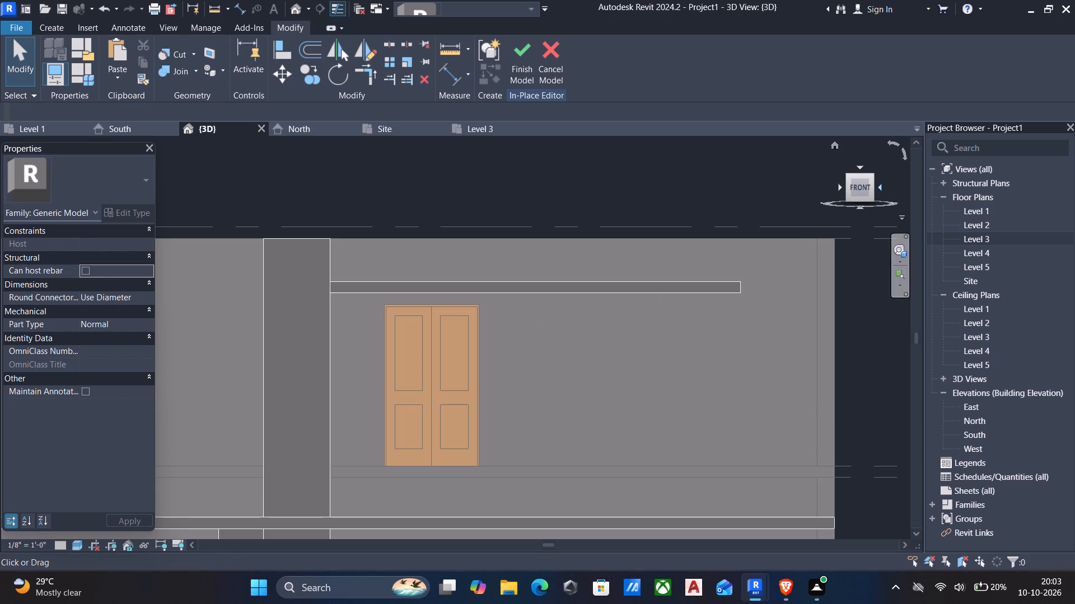
{"action": "left_click", "coordinate": [872, 176]}
{"action": "scroll", "coordinate": [447, 358], "scroll_direction": "up", "scroll_amount": 6}
{"action": "scroll", "coordinate": [448, 357], "scroll_direction": "down", "scroll_amount": 6, "text": "shift"}
{"action": "scroll", "coordinate": [600, 339], "scroll_direction": "down", "scroll_amount": 5}
{"action": "middle_click_drag", "start_coordinate": [597, 342], "coordinate": [712, 339], "text": "shift"}
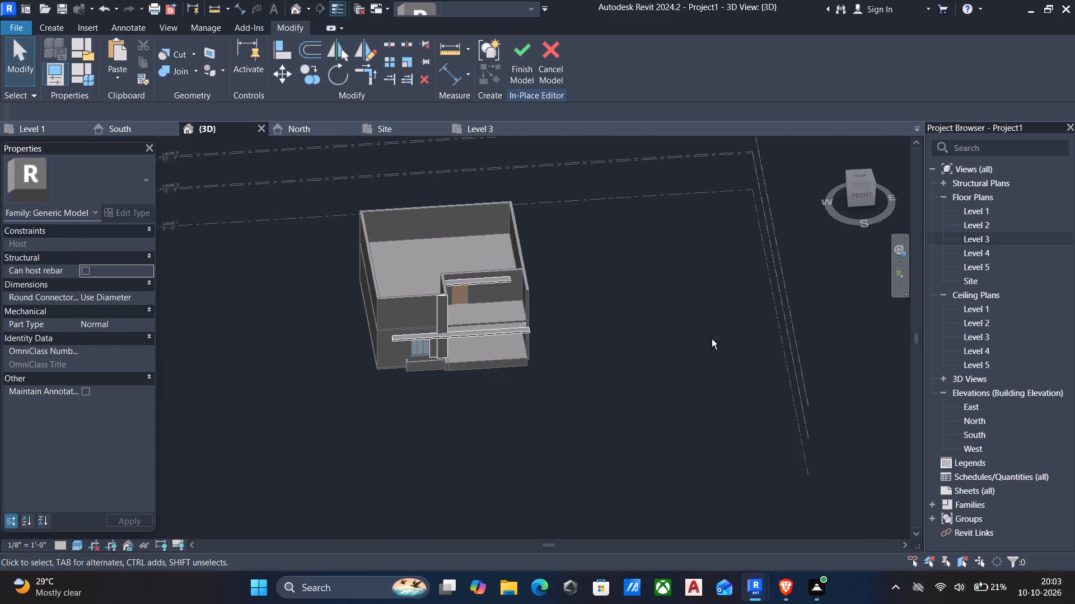
{"action": "scroll", "coordinate": [533, 263], "scroll_direction": "up", "scroll_amount": 6}
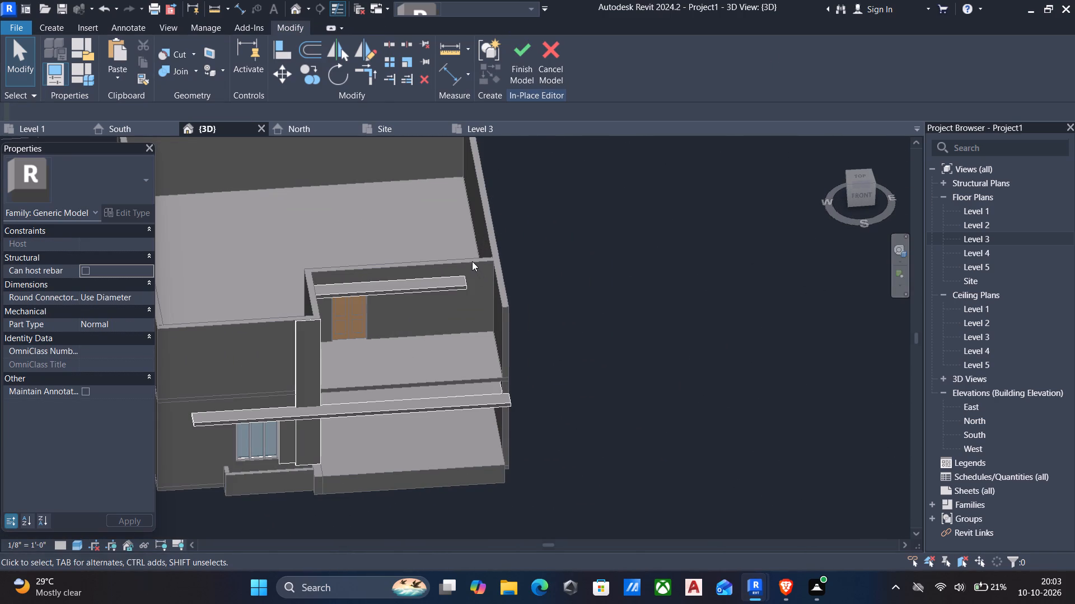
{"action": "left_click", "coordinate": [513, 56]}
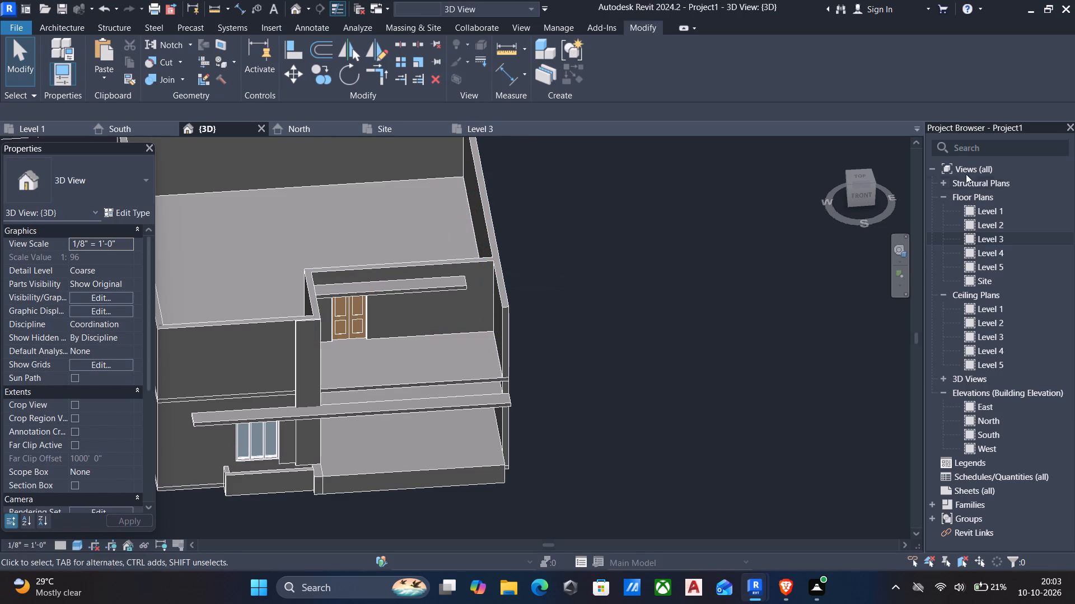
On the Level 3 plan, split the door wall about 5'-6" from the east wall and delete the end segment adjoining that wall.
{"action": "double_click", "coordinate": [999, 239]}
{"action": "scroll", "coordinate": [504, 405], "scroll_direction": "down", "scroll_amount": 12}
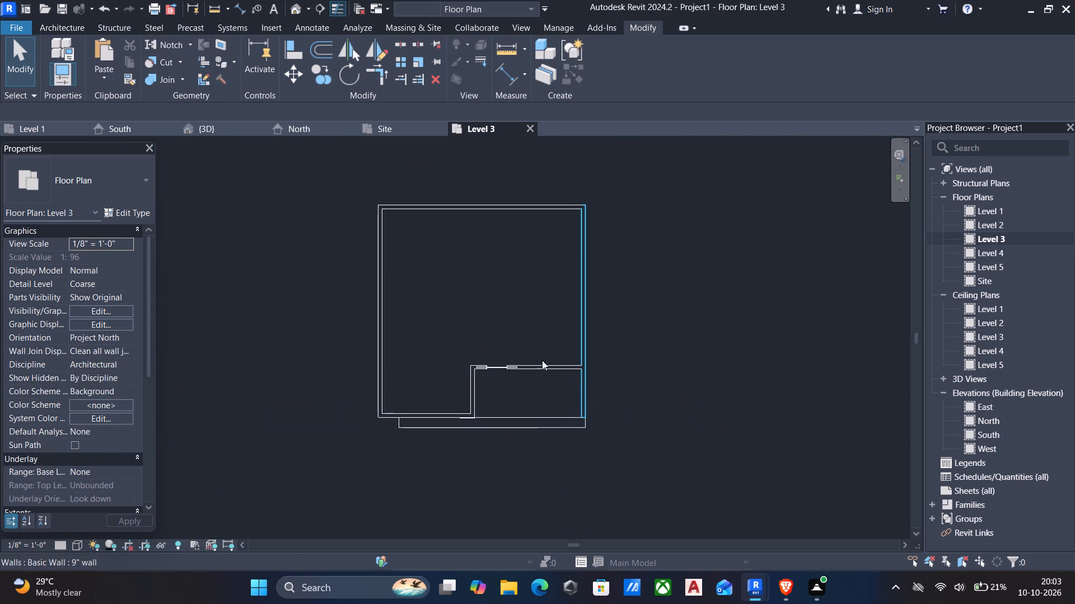
{"action": "left_click", "coordinate": [545, 361]}
{"action": "key", "text": "s"}
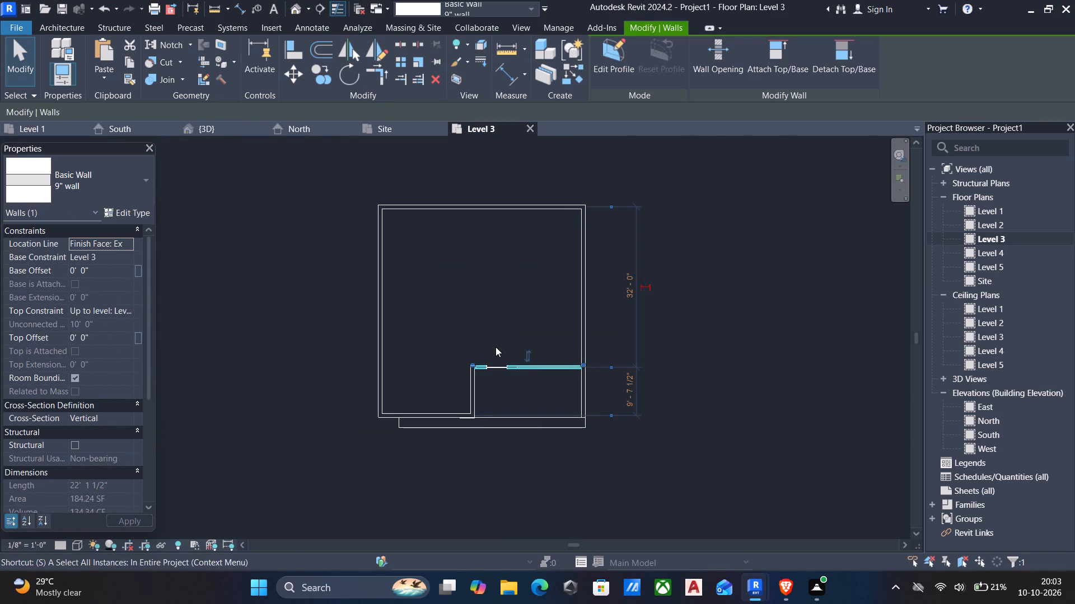
{"action": "key", "text": "l"}
{"action": "scroll", "coordinate": [570, 367], "scroll_direction": "up", "scroll_amount": 5}
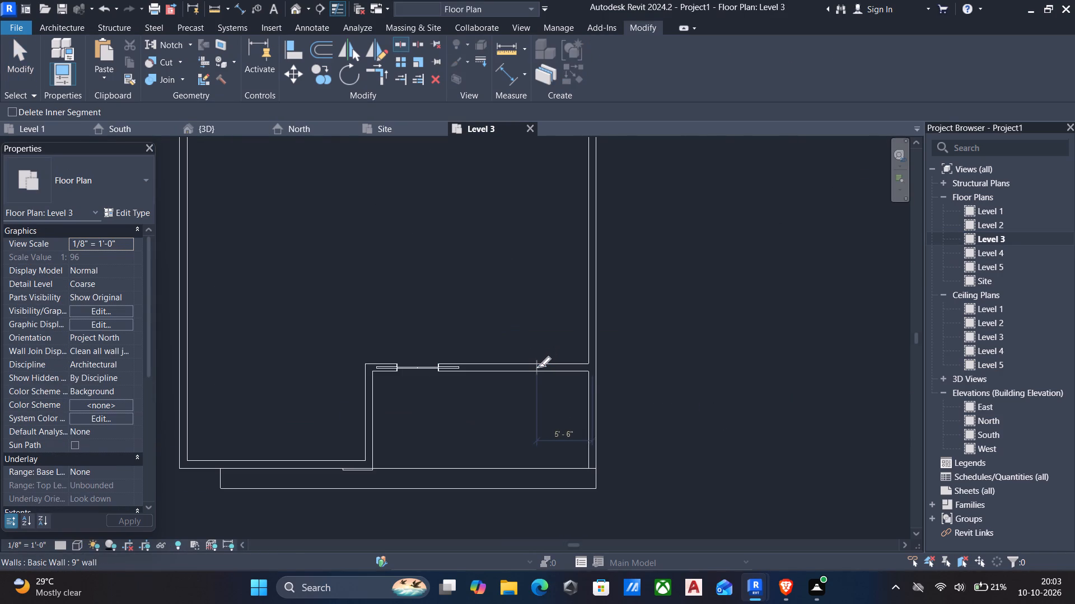
{"action": "left_click", "coordinate": [538, 367]}
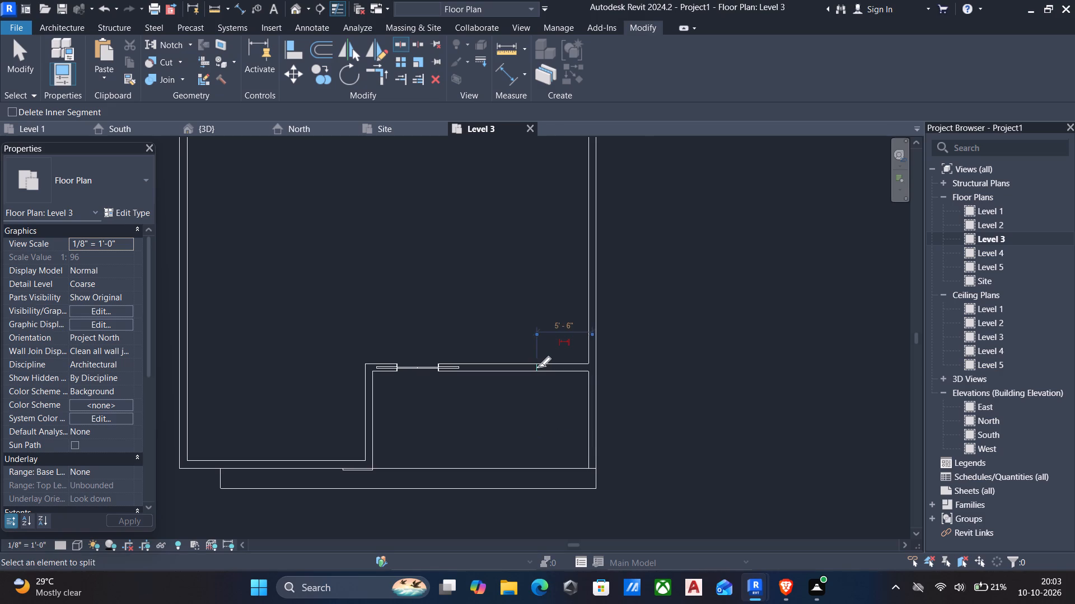
{"action": "key", "text": "Escape"}
{"action": "key", "text": "Escape"}
{"action": "left_click", "coordinate": [555, 368]}
{"action": "key", "text": "Pause"}
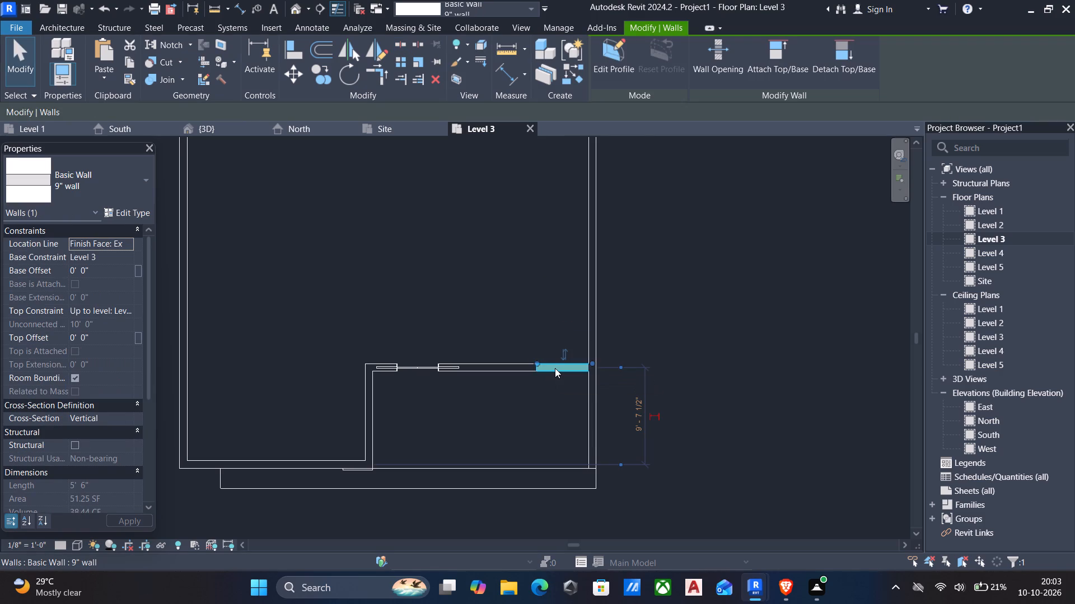
{"action": "key", "text": "Delete"}
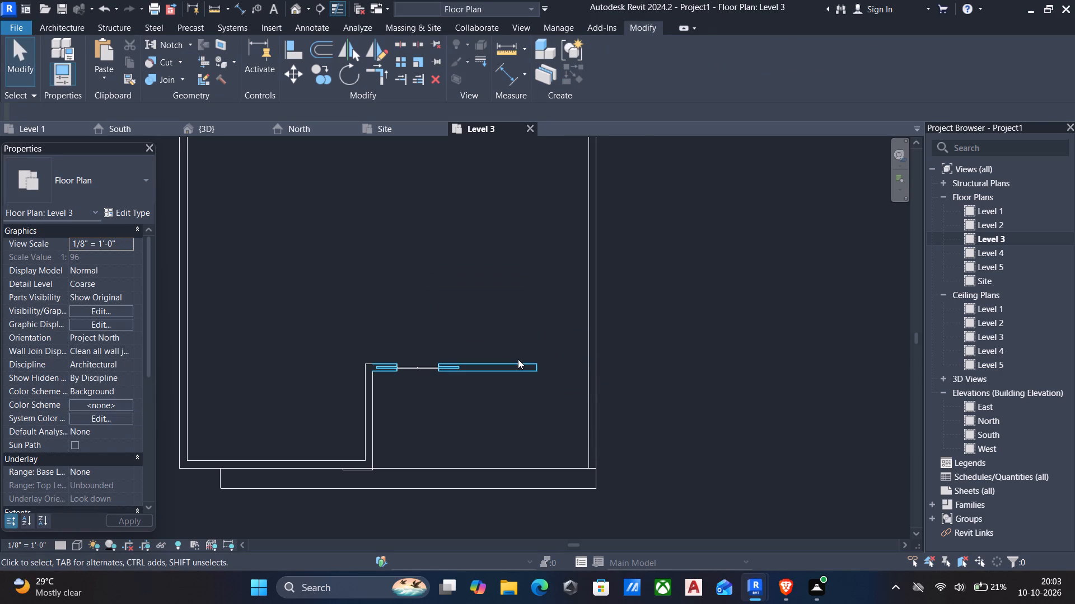
Draw a 9" wall matching the door wall from its free end straight north to the rear wall.
{"action": "left_click", "coordinate": [518, 361]}
{"action": "type", "text": "cs"}
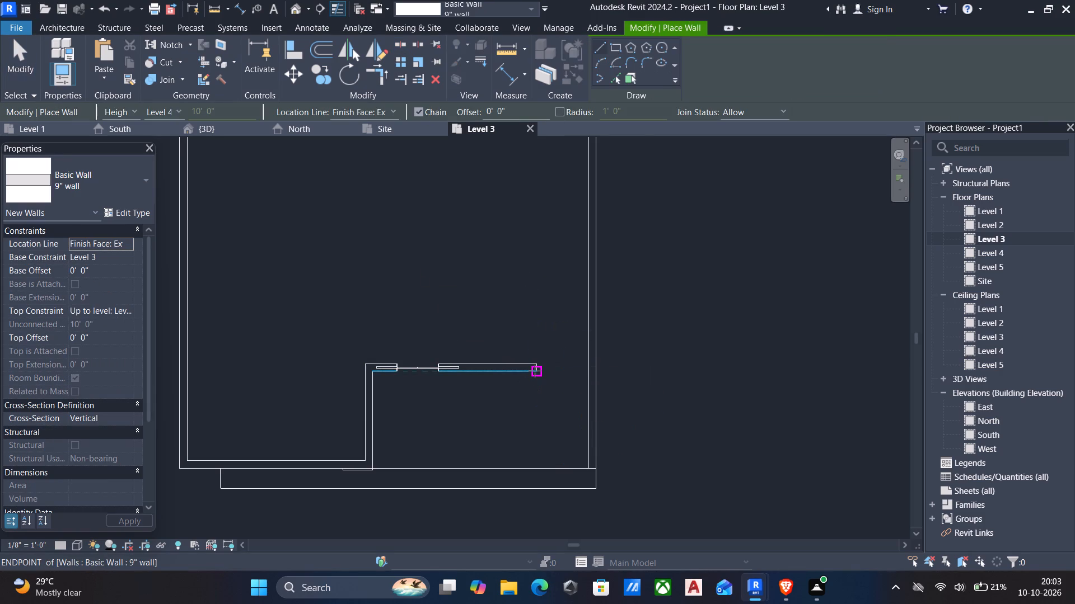
{"action": "left_click", "coordinate": [535, 371]}
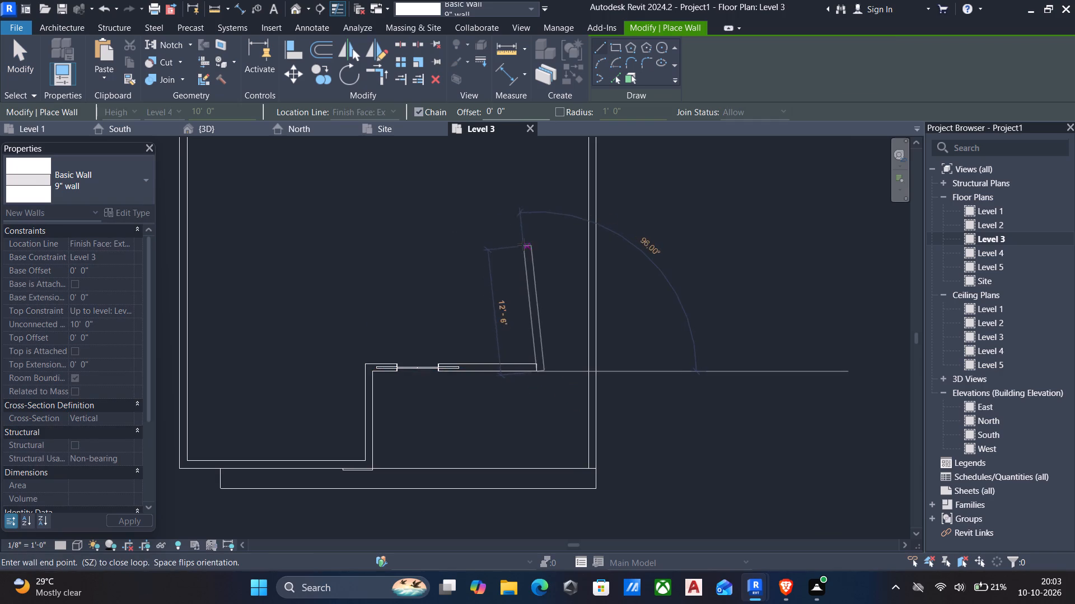
{"action": "scroll", "coordinate": [543, 229], "scroll_direction": "down", "scroll_amount": 1}
{"action": "middle_click_drag", "start_coordinate": [543, 232], "coordinate": [545, 418]}
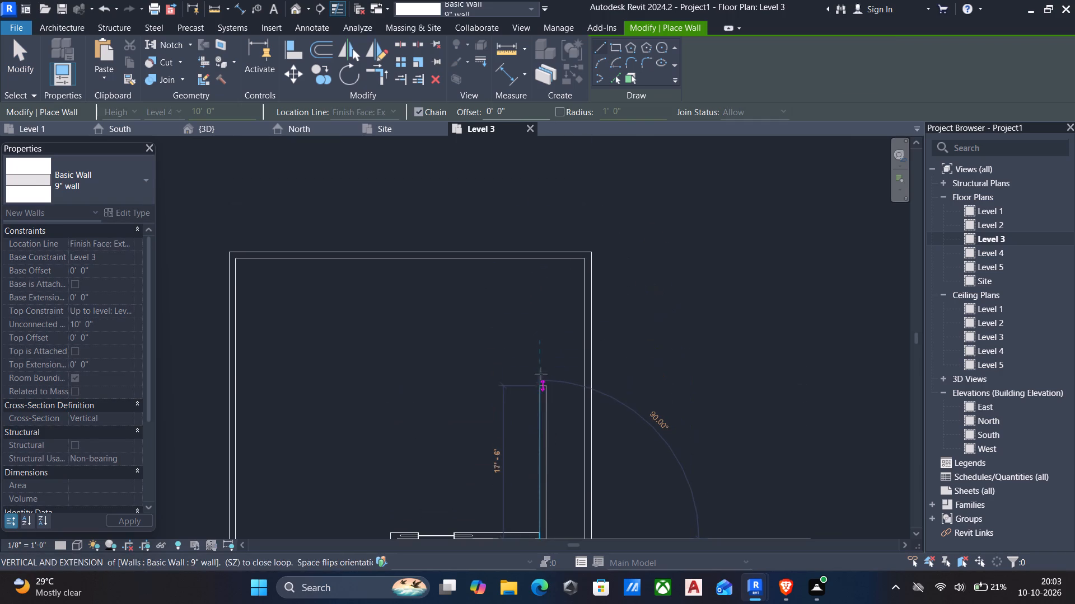
{"action": "left_click", "coordinate": [541, 258]}
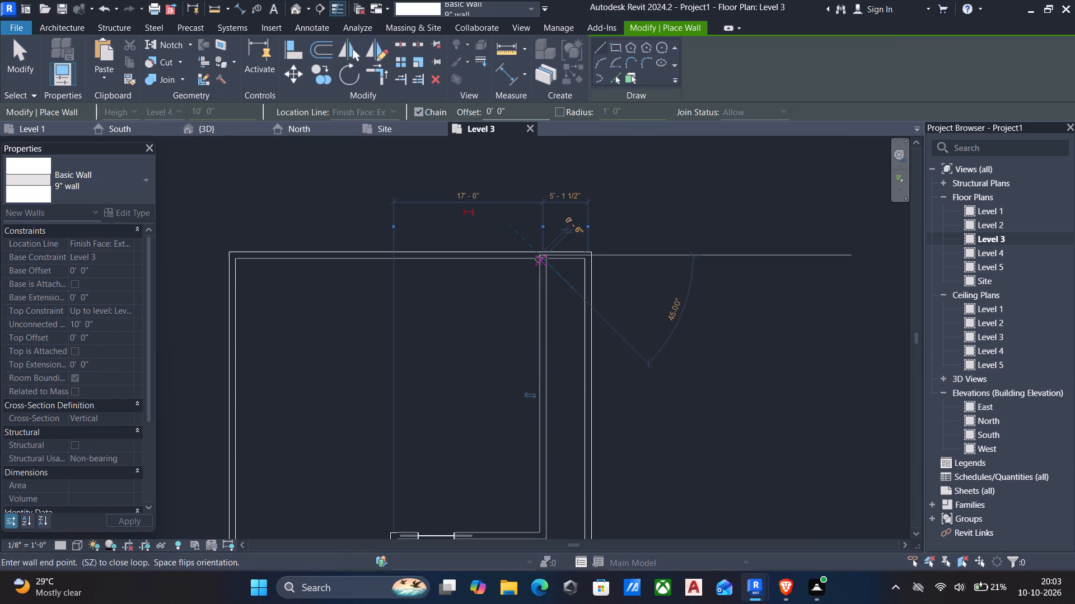
{"action": "key", "text": "Escape"}
{"action": "key", "text": "Escape"}
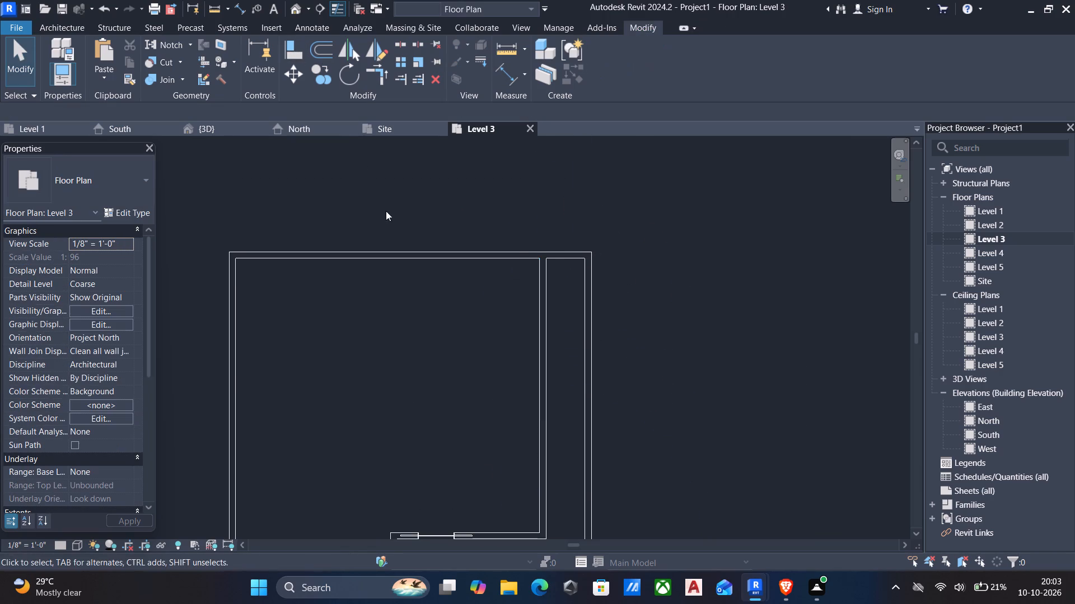
In the 3D view, align the upper canopy's east end face with the outer face of the new side wall.
{"action": "scroll", "coordinate": [405, 240], "scroll_direction": "down", "scroll_amount": 5}
{"action": "middle_click_drag", "start_coordinate": [448, 339], "coordinate": [475, 270]}
{"action": "scroll", "coordinate": [481, 335], "scroll_direction": "up", "scroll_amount": 6}
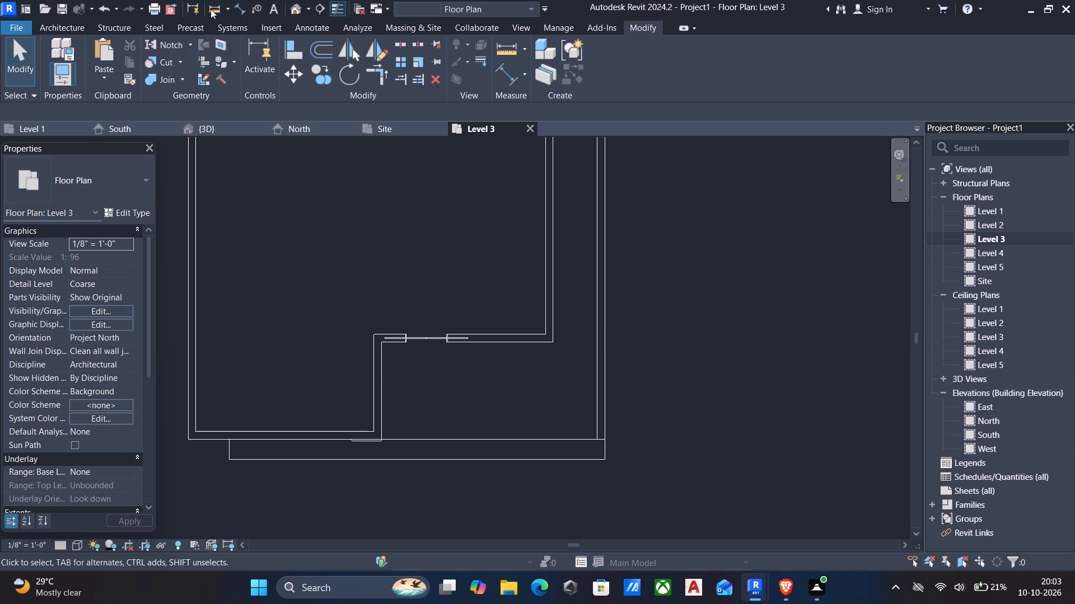
{"action": "left_click", "coordinate": [292, 11]}
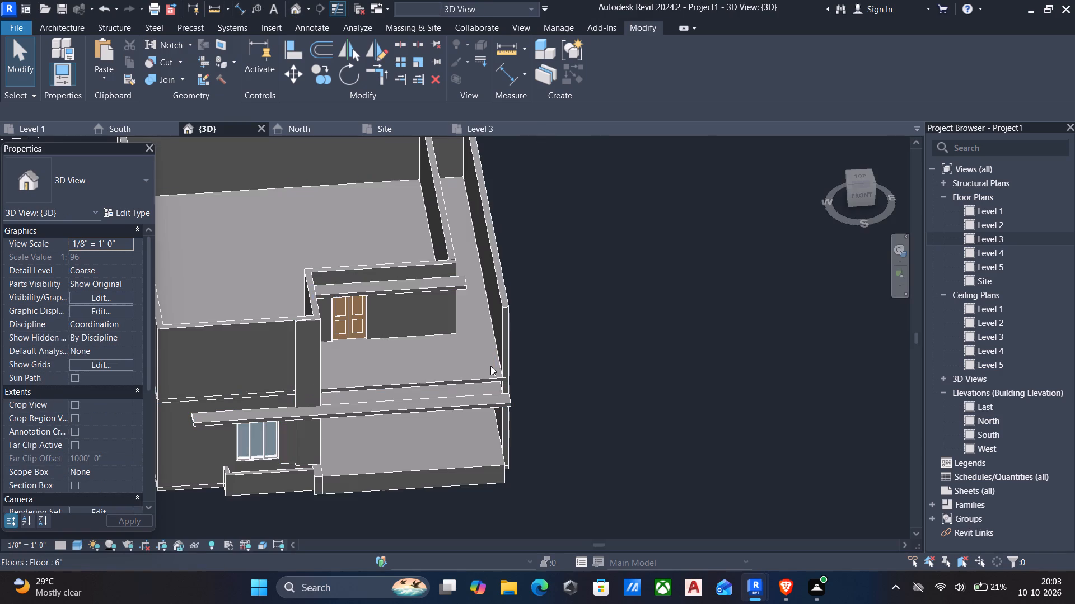
{"action": "middle_click_drag", "start_coordinate": [494, 353], "coordinate": [408, 320], "text": "shift"}
{"action": "scroll", "coordinate": [414, 311], "scroll_direction": "up", "scroll_amount": 5}
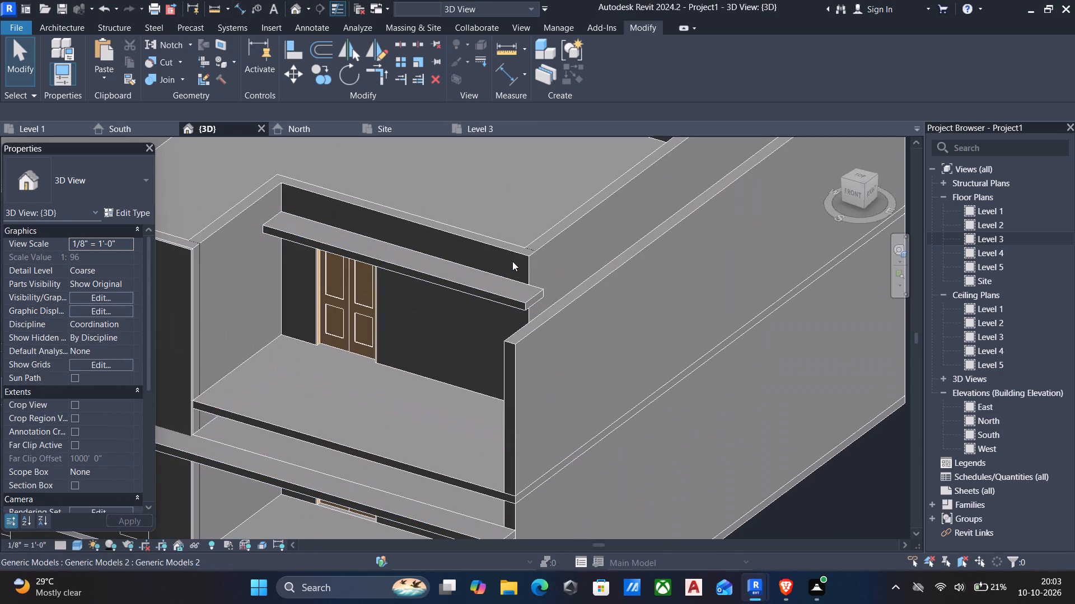
{"action": "key", "text": "a"}
{"action": "key", "text": "l"}
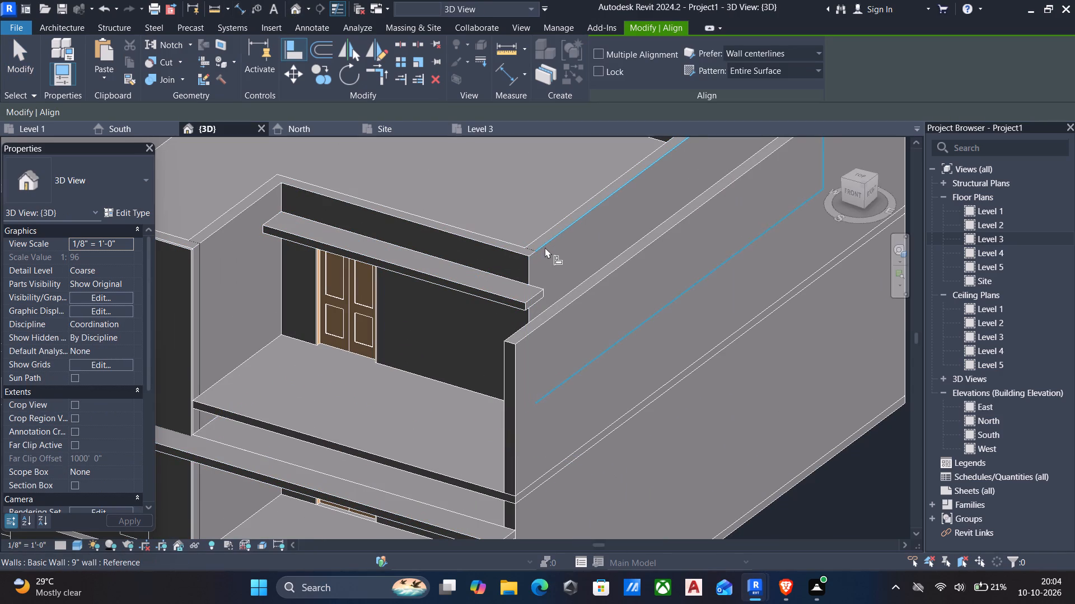
{"action": "left_click", "coordinate": [559, 247]}
{"action": "left_click", "coordinate": [549, 246]}
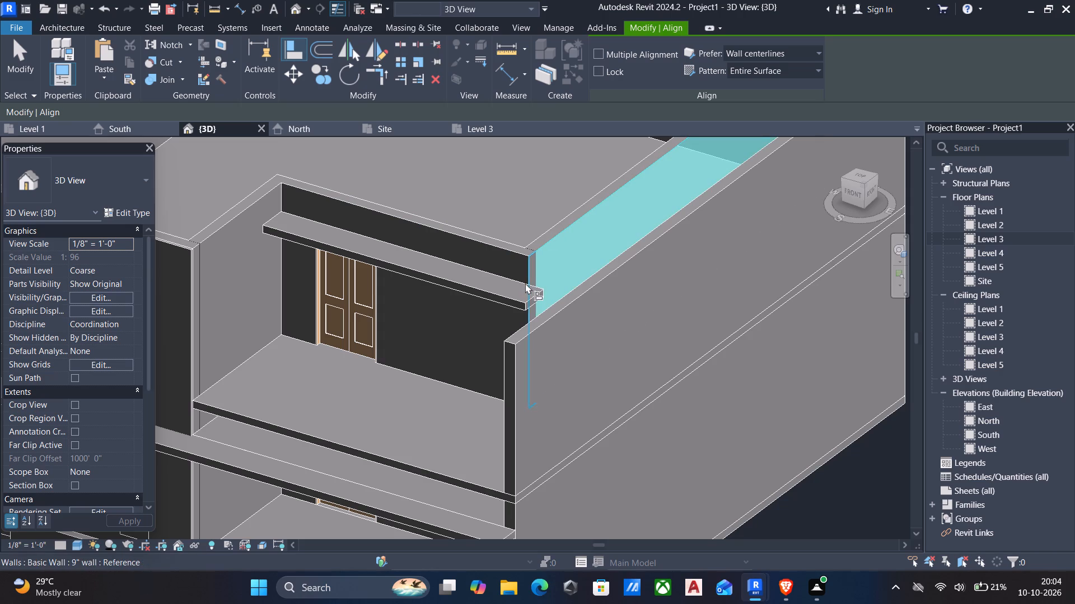
{"action": "left_click", "coordinate": [530, 300]}
{"action": "key", "text": "Escape"}
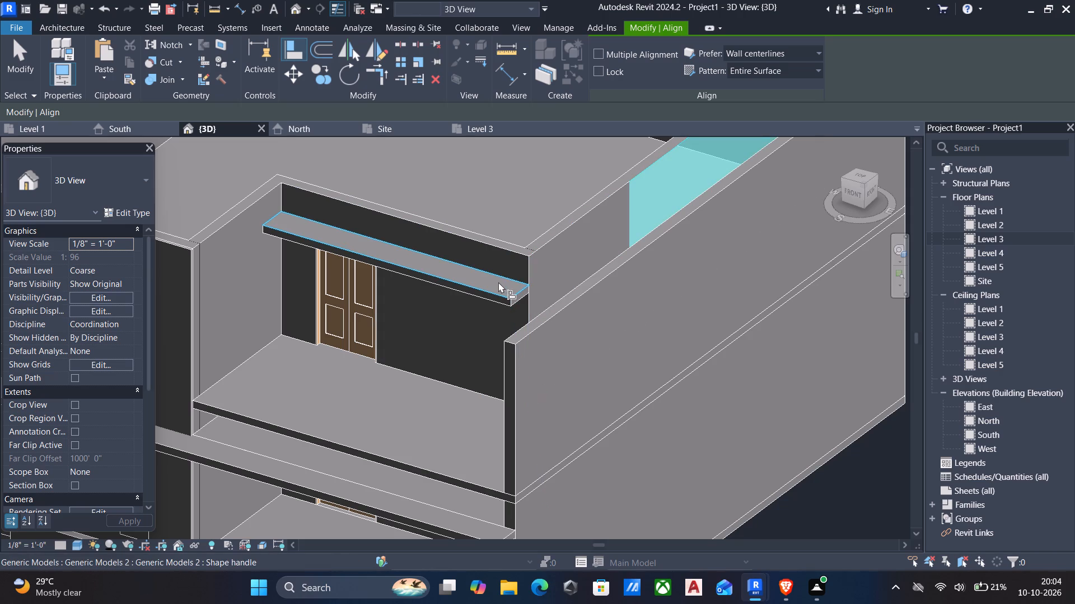
{"action": "key", "text": "Escape"}
Reopen the canopy's in-place model and start a new extrusion using the new side wall's outer face as work plane.
{"action": "middle_click_drag", "start_coordinate": [477, 306], "coordinate": [526, 286], "text": "shift"}
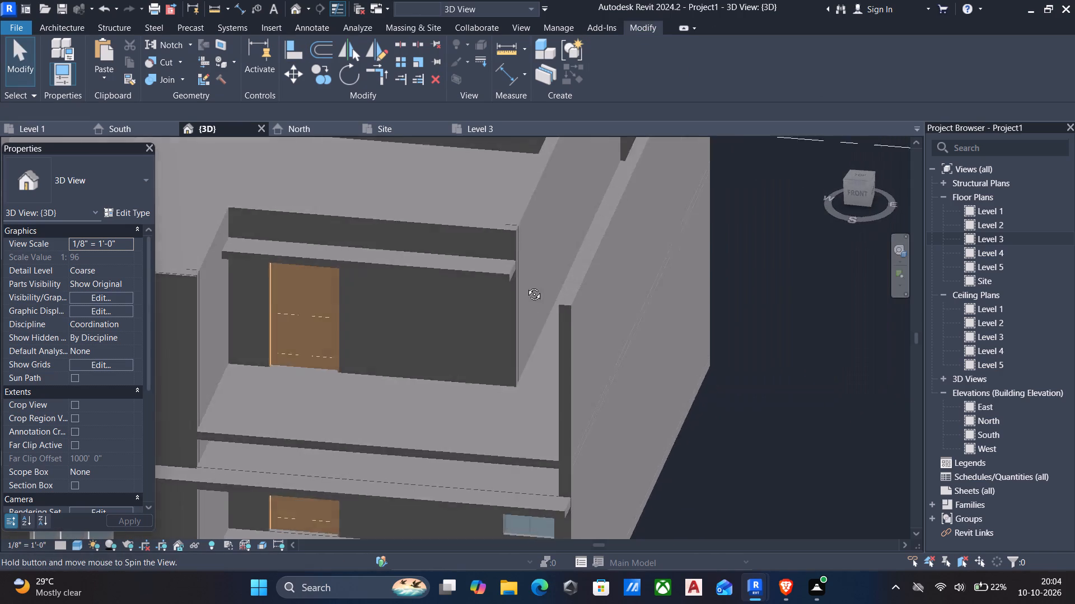
{"action": "middle_click_drag", "start_coordinate": [526, 286], "coordinate": [451, 286], "text": "shift"}
{"action": "key", "text": "shift+Escape"}
{"action": "scroll", "coordinate": [450, 296], "scroll_direction": "down", "scroll_amount": 2}
{"action": "middle_click_drag", "start_coordinate": [450, 297], "coordinate": [476, 303]}
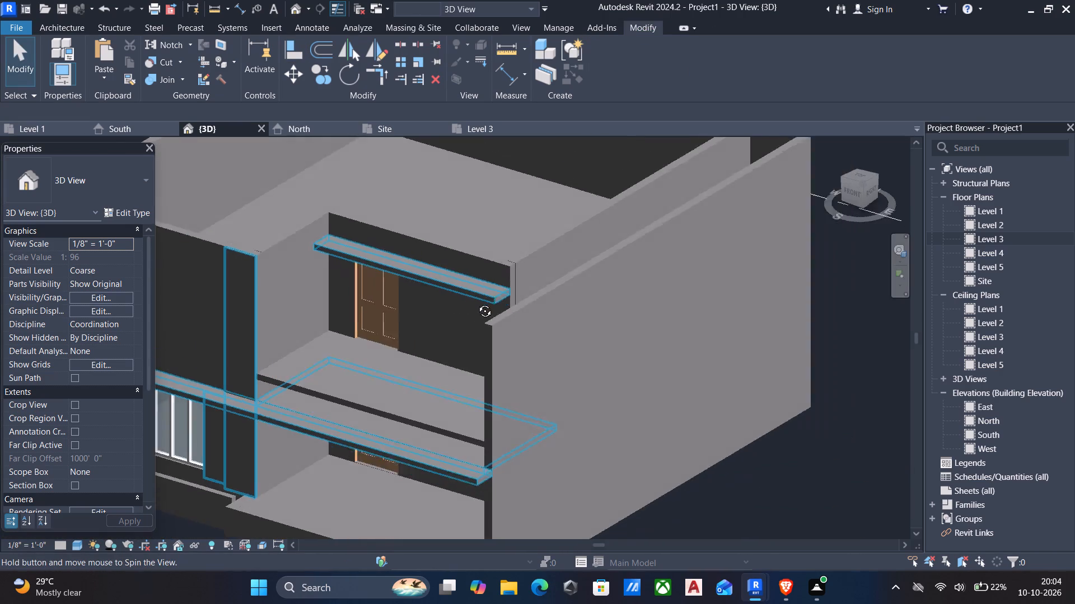
{"action": "middle_click_drag", "start_coordinate": [476, 303], "coordinate": [511, 296]}
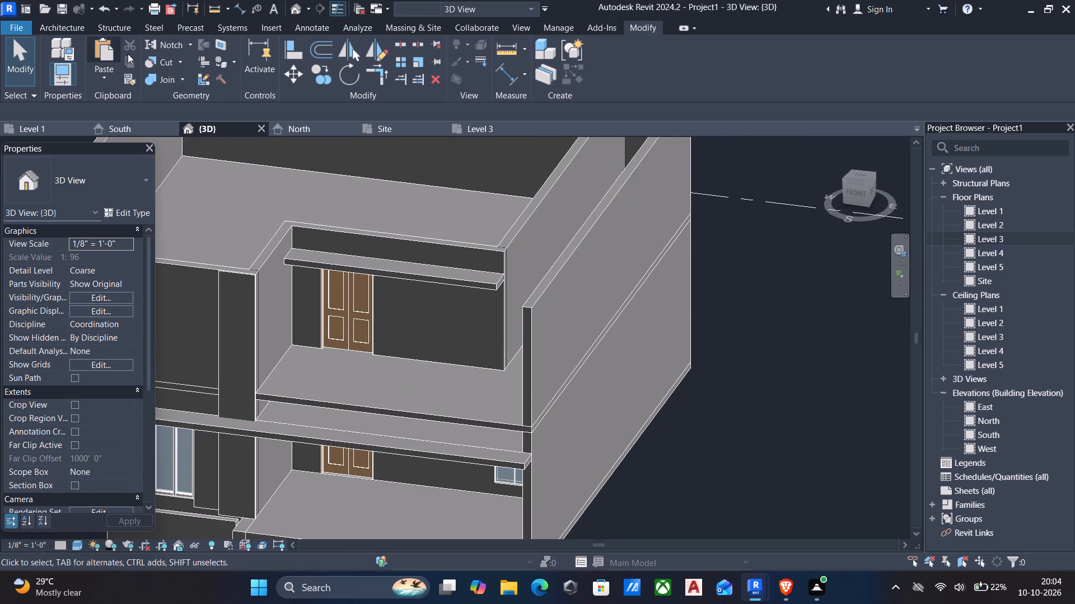
{"action": "left_click", "coordinate": [475, 287]}
{"action": "left_click", "coordinate": [610, 57]}
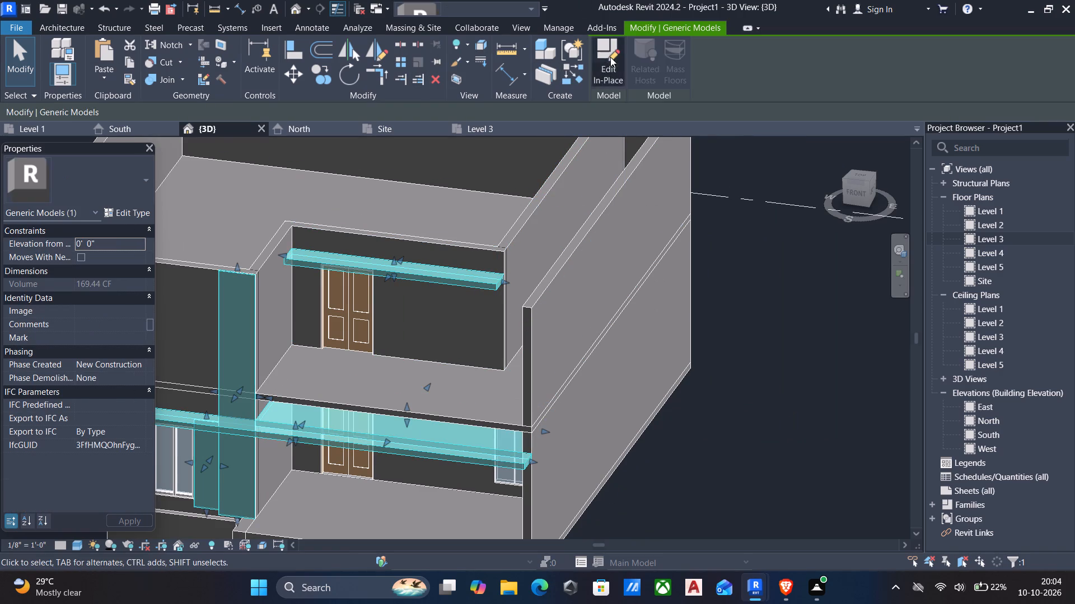
{"action": "left_click", "coordinate": [44, 24]}
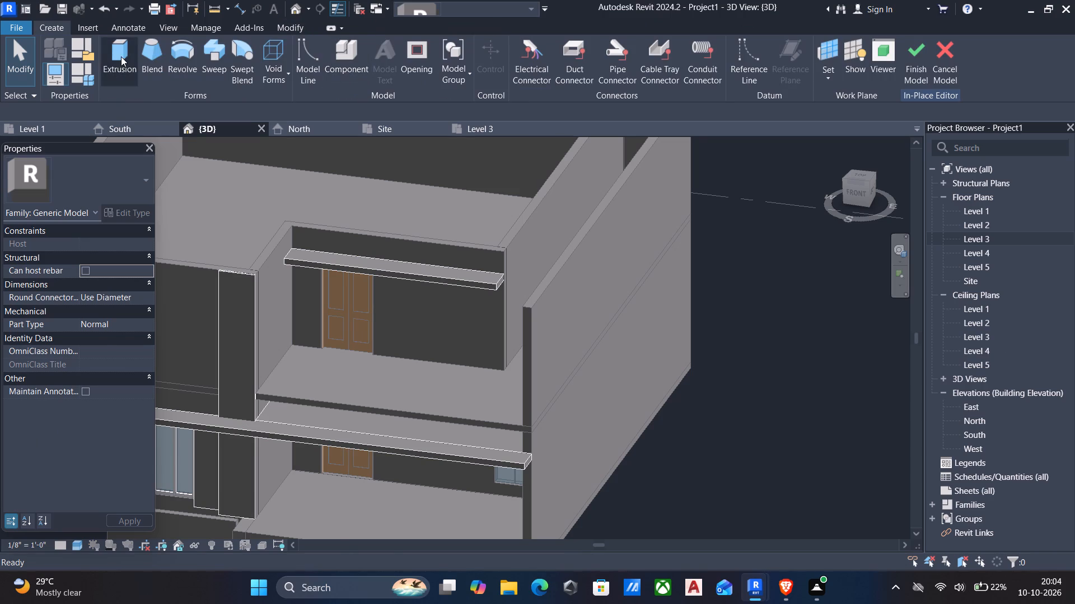
{"action": "left_click", "coordinate": [121, 56]}
{"action": "left_click", "coordinate": [642, 78]}
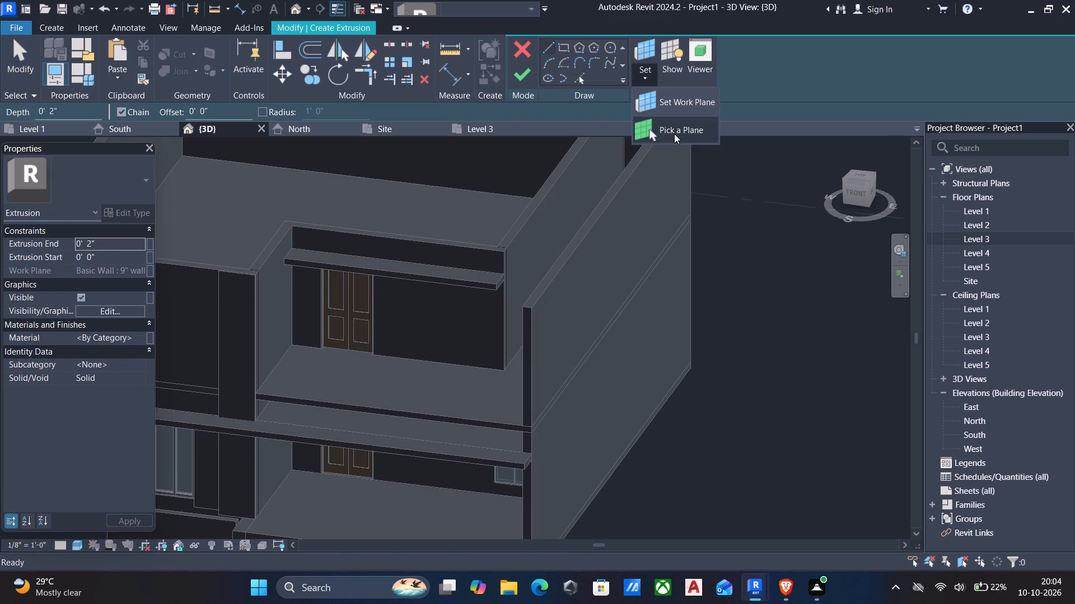
{"action": "left_click", "coordinate": [672, 130]}
{"action": "left_click", "coordinate": [527, 229]}
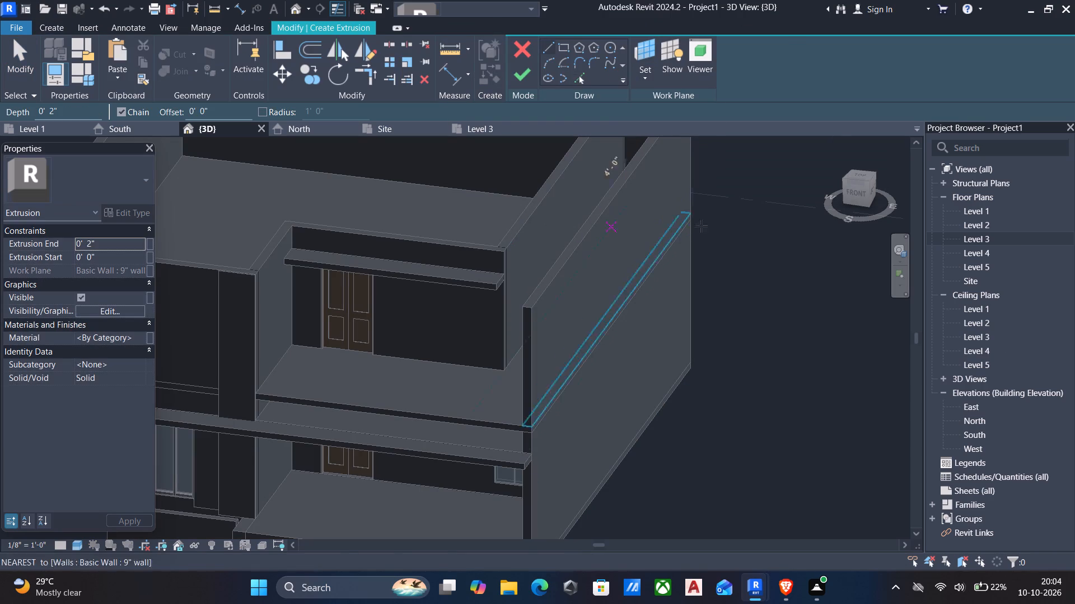
Sketch a 2'-0" by 0'-6" rectangle over the upper canopy's east end face and finish the extrusion.
{"action": "left_click", "coordinate": [875, 190]}
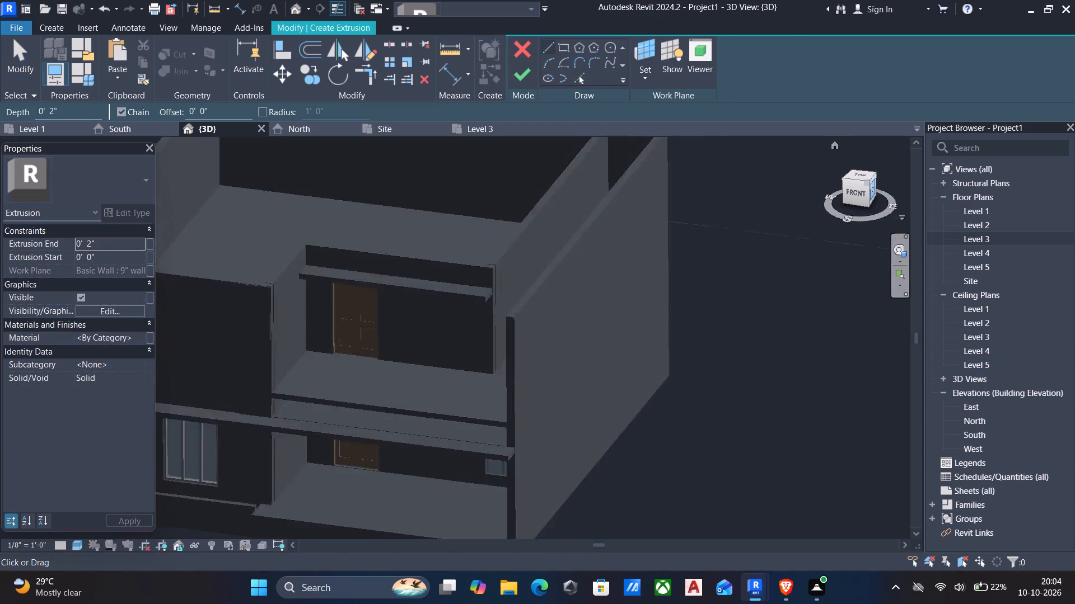
{"action": "scroll", "coordinate": [464, 325], "scroll_direction": "up", "scroll_amount": 6}
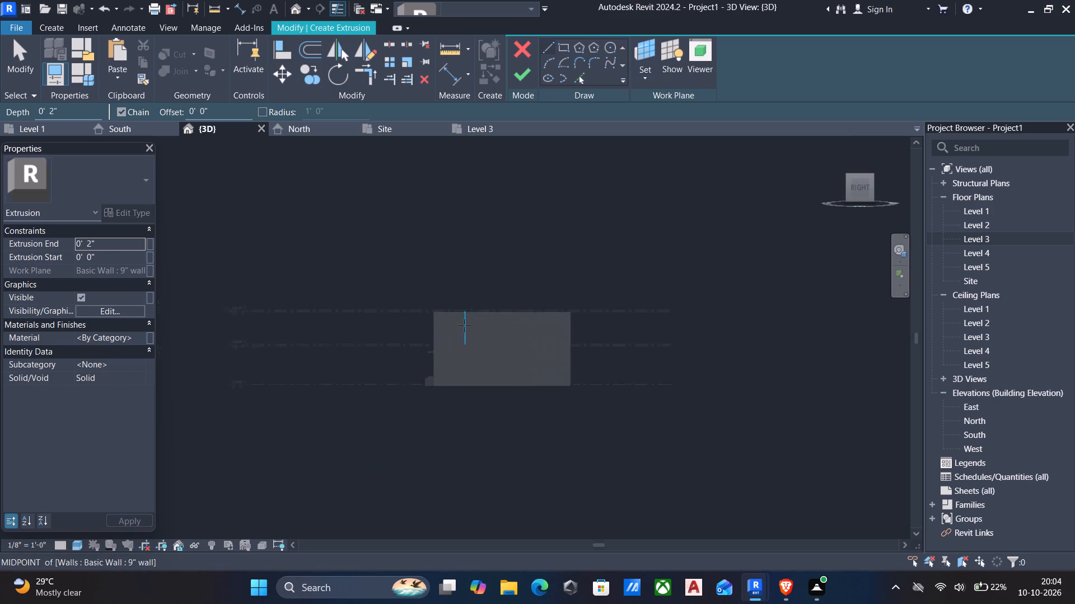
{"action": "middle_click_drag", "start_coordinate": [428, 316], "coordinate": [403, 419]}
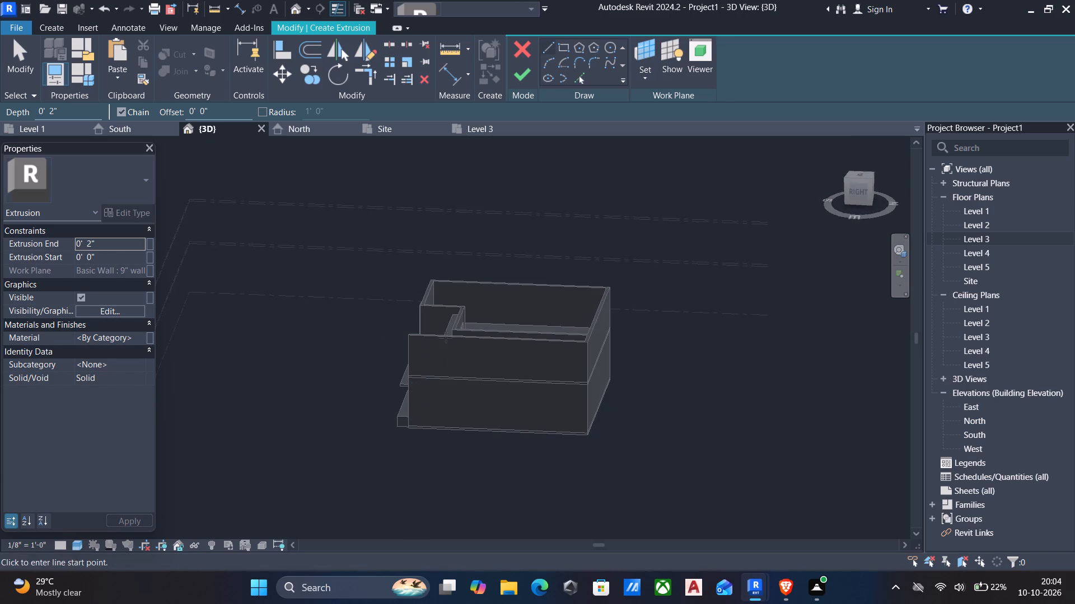
{"action": "scroll", "coordinate": [448, 323], "scroll_direction": "up", "scroll_amount": 6}
{"action": "middle_click_drag", "start_coordinate": [448, 328], "coordinate": [483, 375], "text": "shift"}
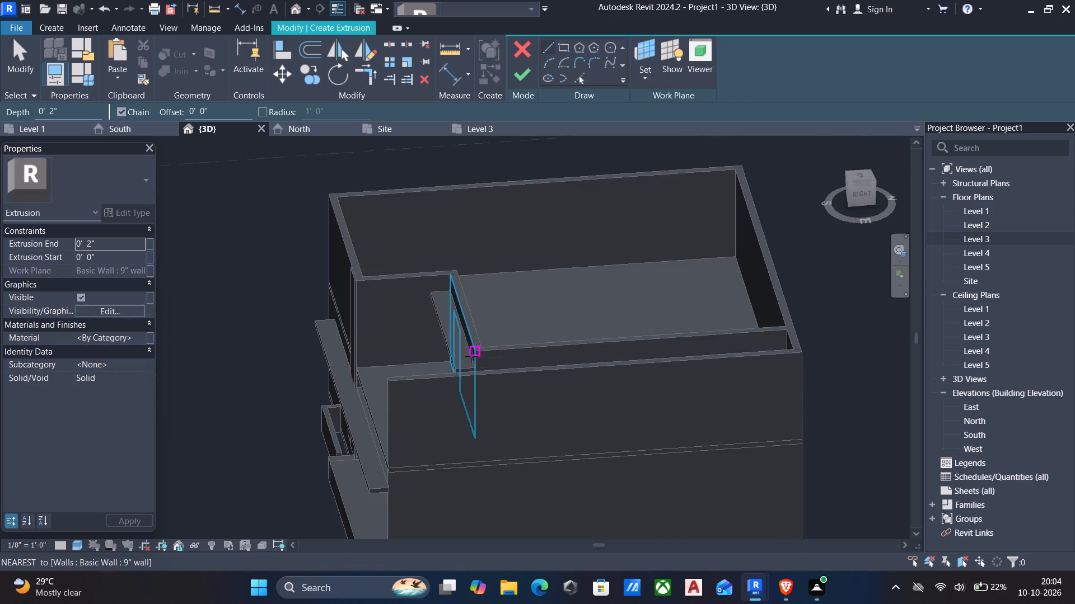
{"action": "scroll", "coordinate": [472, 356], "scroll_direction": "up", "scroll_amount": 6}
{"action": "key", "text": "Escape"}
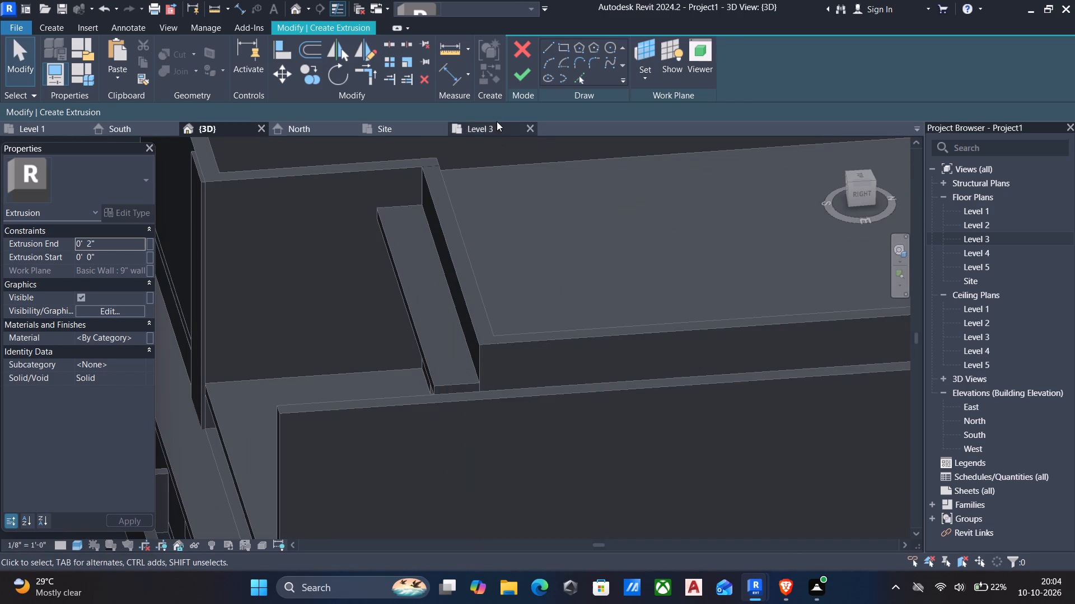
{"action": "left_click", "coordinate": [562, 51]}
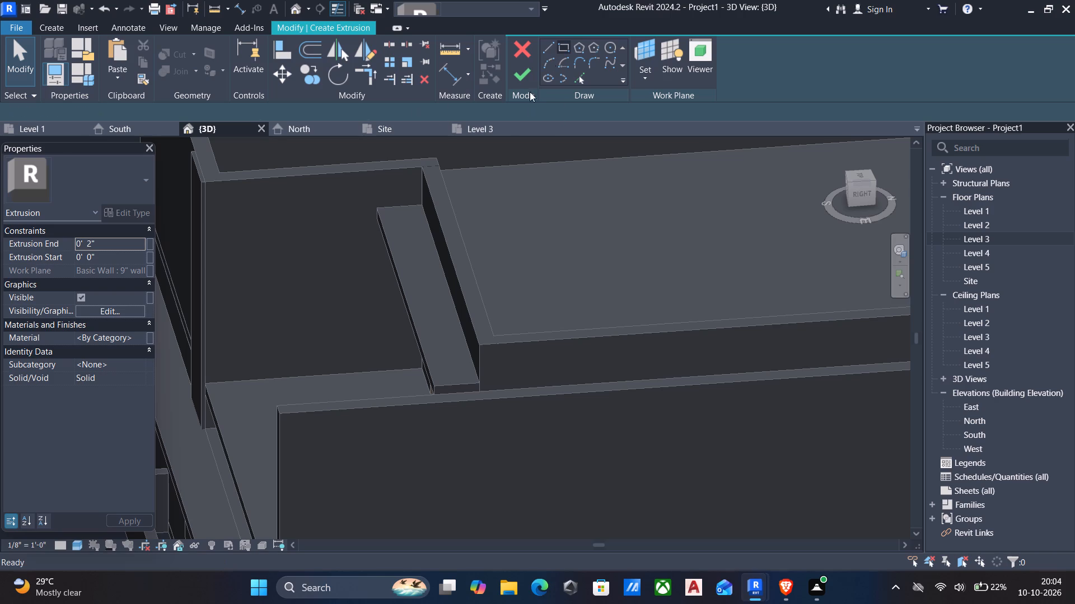
{"action": "scroll", "coordinate": [454, 358], "scroll_direction": "up", "scroll_amount": 6}
{"action": "middle_click_drag", "start_coordinate": [447, 389], "coordinate": [438, 418], "text": "ctrl"}
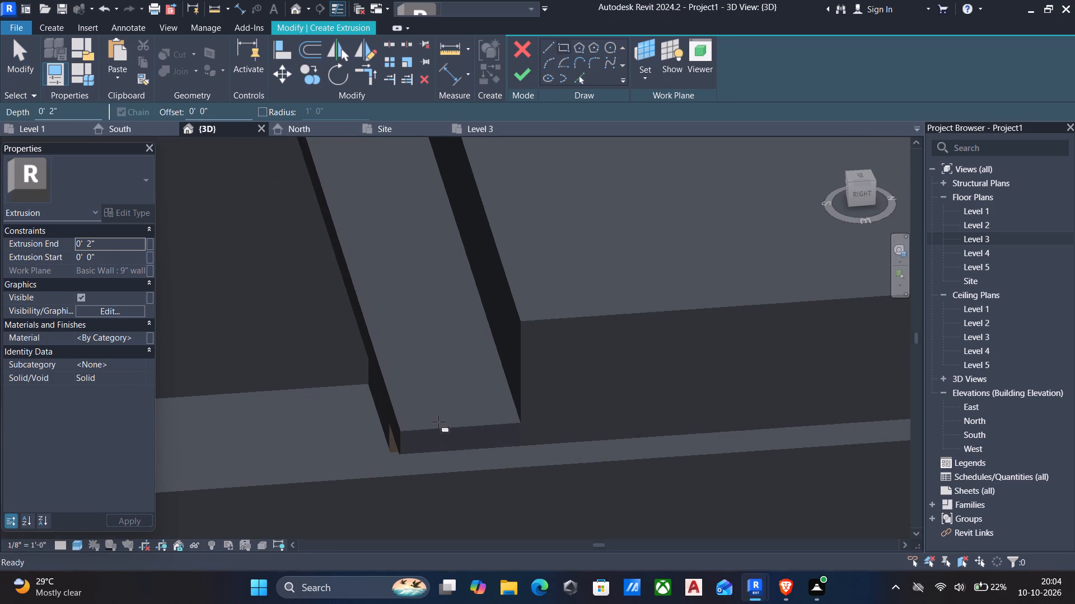
{"action": "middle_click_drag", "start_coordinate": [440, 423], "coordinate": [436, 437], "text": "shift"}
{"action": "left_click", "coordinate": [390, 465]}
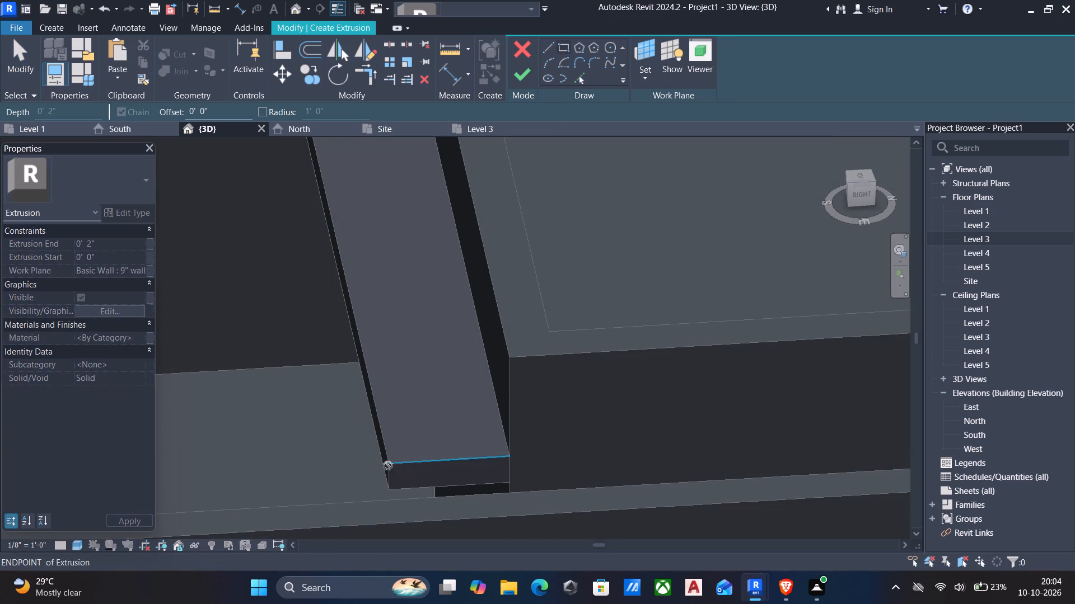
{"action": "left_click", "coordinate": [507, 484]}
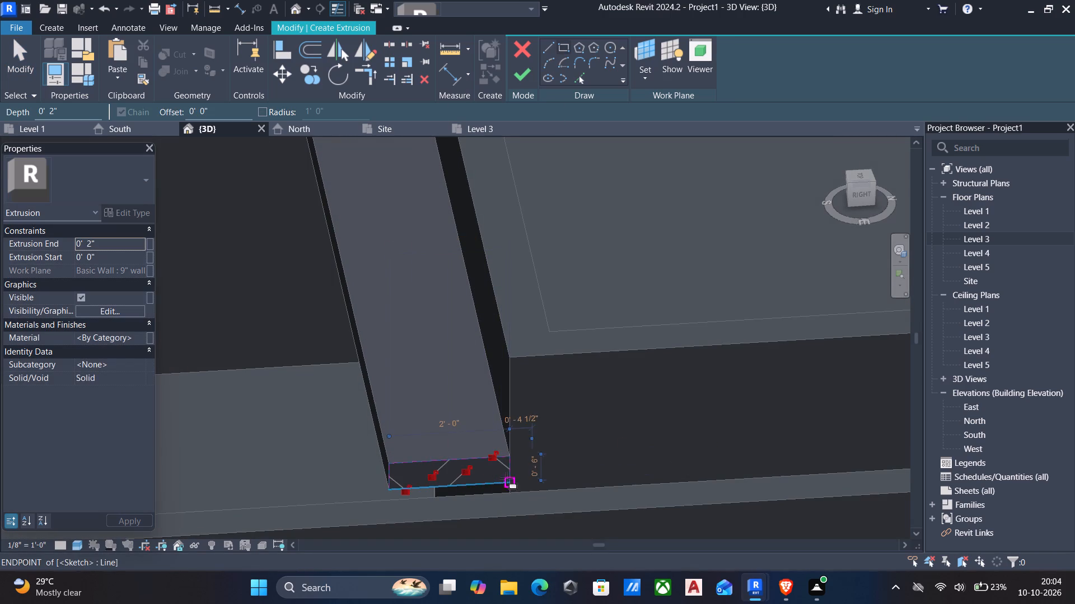
{"action": "key", "text": "Escape"}
{"action": "left_click", "coordinate": [517, 70]}
{"action": "key", "text": "Escape"}
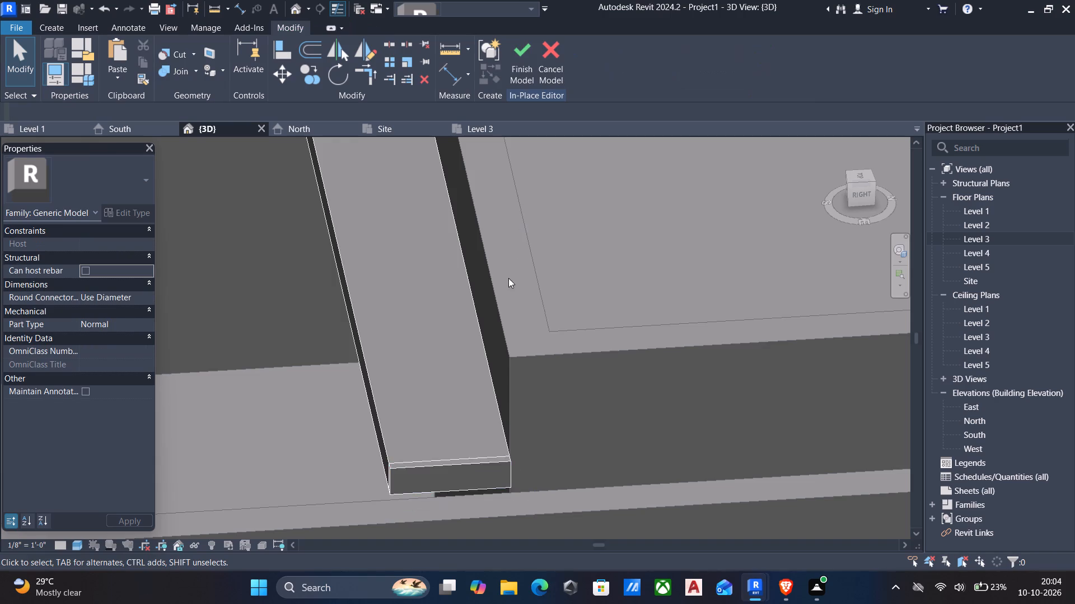
Set the new canopy end piece's Extrusion End to 2'.
{"action": "scroll", "coordinate": [506, 290], "scroll_direction": "down", "scroll_amount": 2}
{"action": "left_click", "coordinate": [446, 427]}
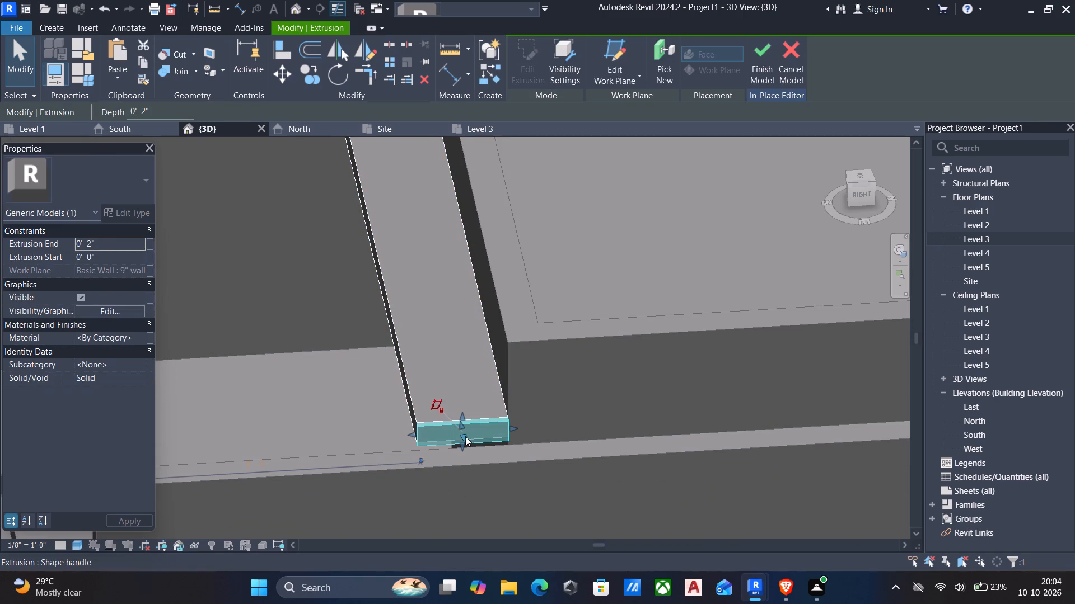
{"action": "left_click", "coordinate": [462, 437]}
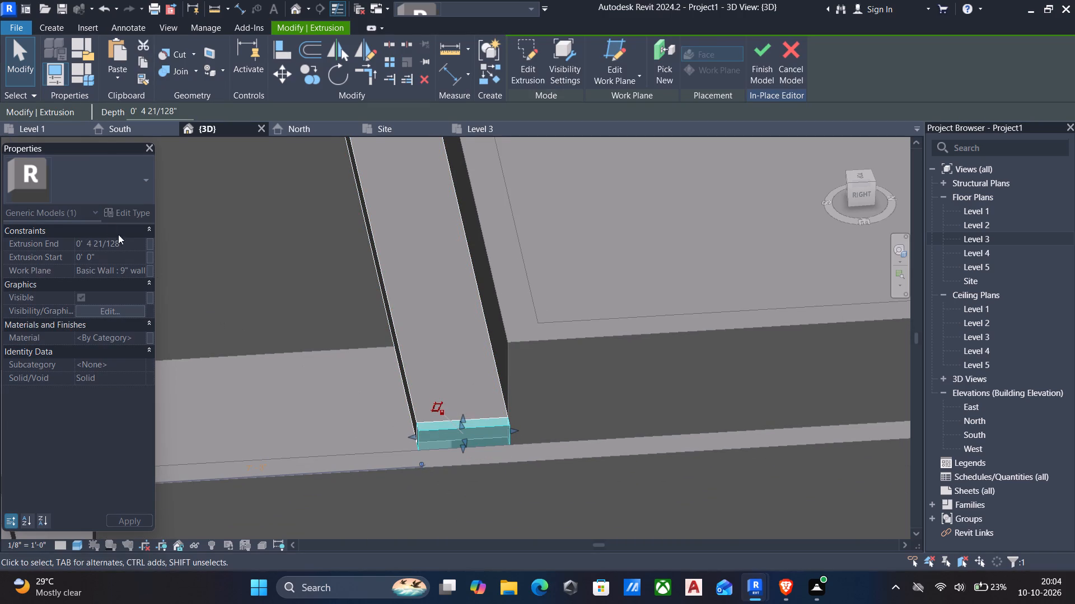
{"action": "left_click", "coordinate": [137, 240]}
{"action": "type", "text": "2'"}
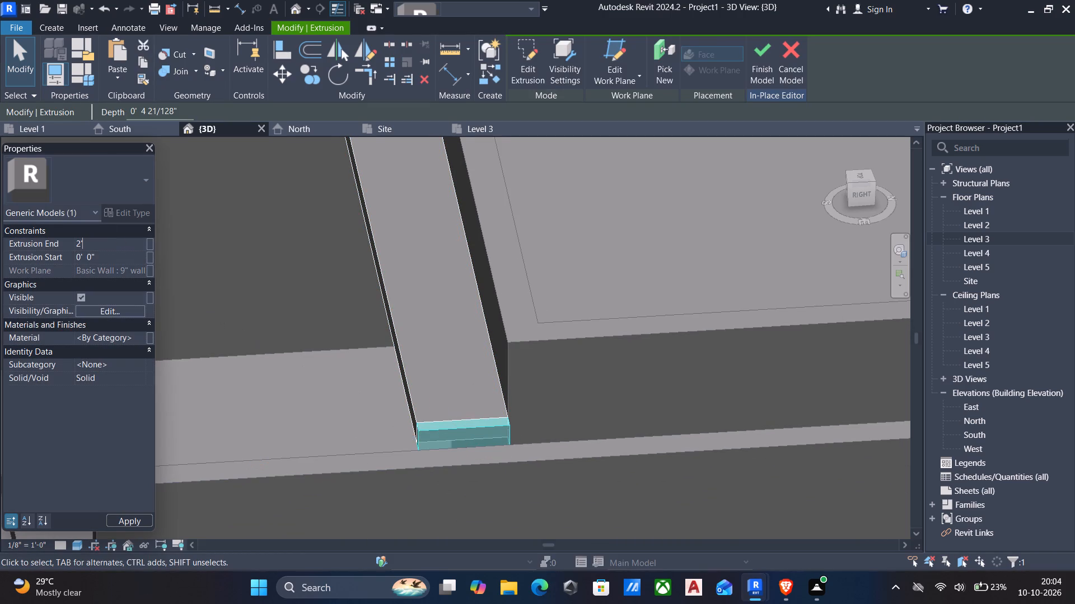
{"action": "key", "text": "Return"}
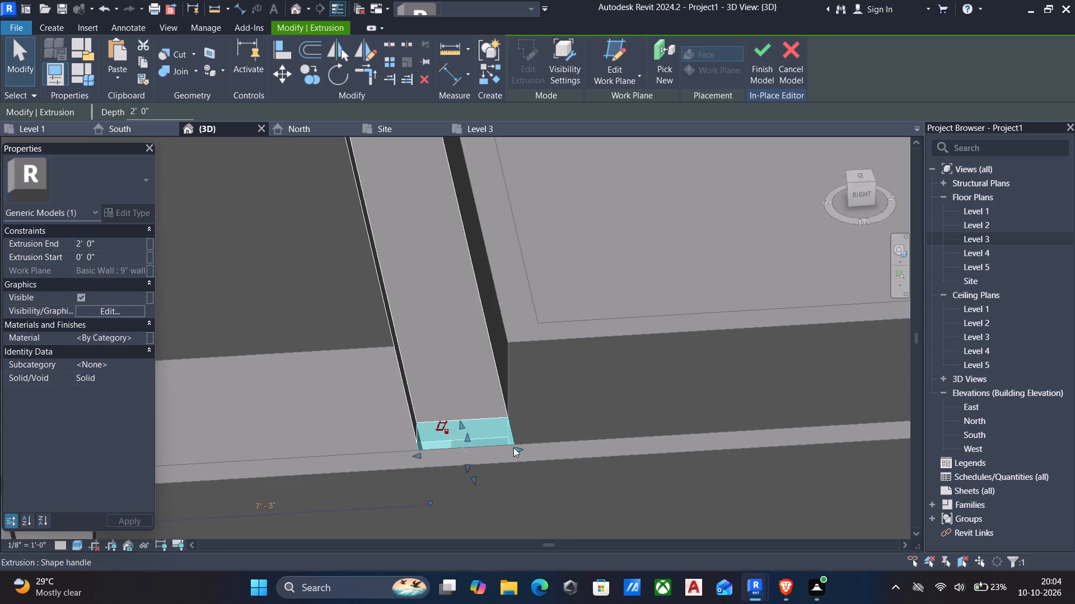
Stretch the new canopy piece northward along the outer face of the upper side wall.
{"action": "left_click_drag", "start_coordinate": [513, 447], "coordinate": [601, 397]}
{"action": "scroll", "coordinate": [778, 408], "scroll_direction": "down", "scroll_amount": 6}
{"action": "middle_click_drag", "start_coordinate": [779, 408], "coordinate": [601, 397]}
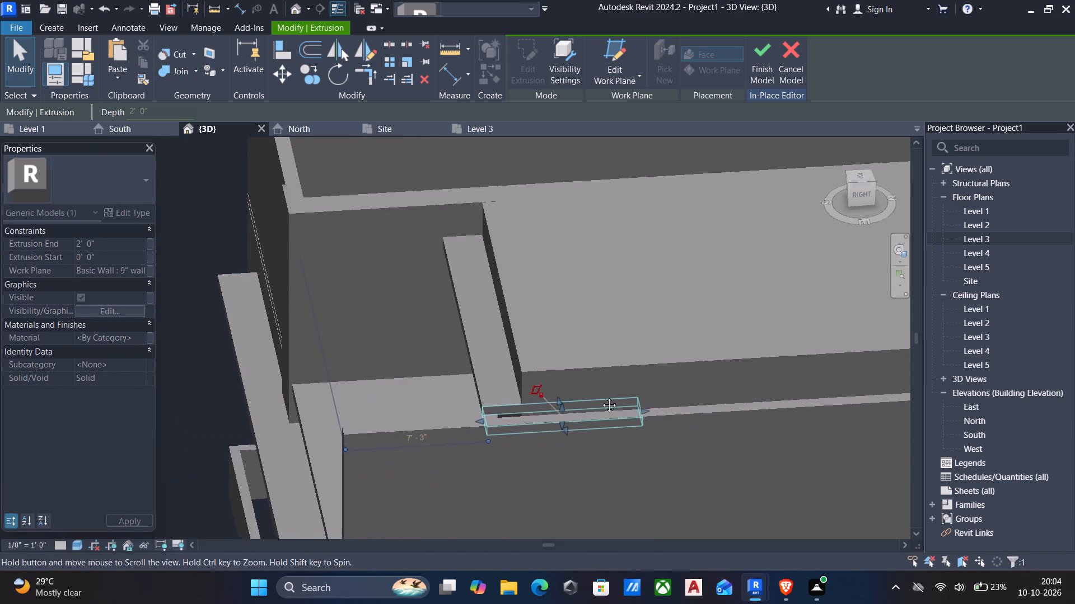
{"action": "middle_click_drag", "start_coordinate": [601, 397], "coordinate": [540, 392]}
{"action": "left_click_drag", "start_coordinate": [601, 397], "coordinate": [715, 369]}
{"action": "key", "text": "Escape"}
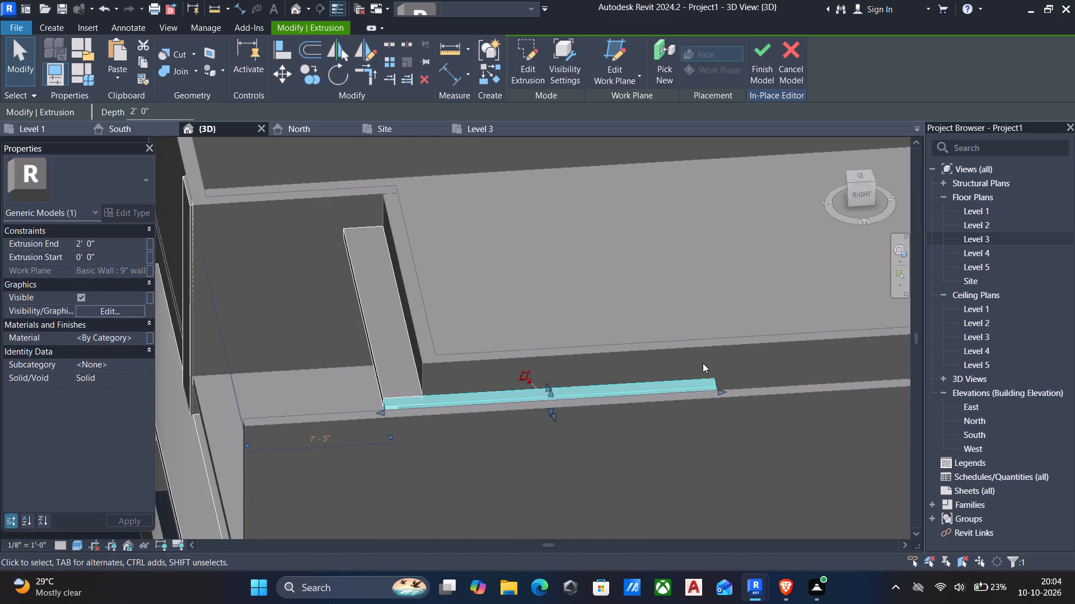
{"action": "scroll", "coordinate": [689, 379], "scroll_direction": "down", "scroll_amount": 6}
{"action": "middle_click_drag", "start_coordinate": [689, 385], "coordinate": [853, 347], "text": "shift"}
{"action": "scroll", "coordinate": [809, 344], "scroll_direction": "up", "scroll_amount": 5}
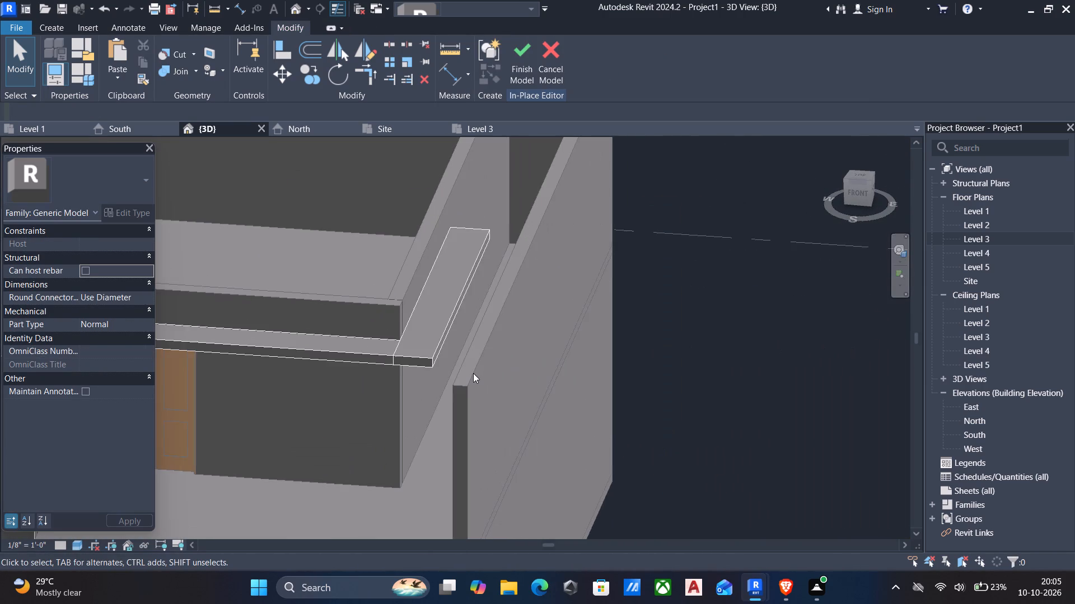
Start another extrusion using the front face of the projecting vertical fin beside the balcony as work plane.
{"action": "scroll", "coordinate": [473, 373], "scroll_direction": "down", "scroll_amount": 1}
{"action": "middle_click_drag", "start_coordinate": [473, 373], "coordinate": [561, 357]}
{"action": "scroll", "coordinate": [531, 361], "scroll_direction": "down", "scroll_amount": 2}
{"action": "middle_click_drag", "start_coordinate": [531, 369], "coordinate": [526, 281], "text": "shift"}
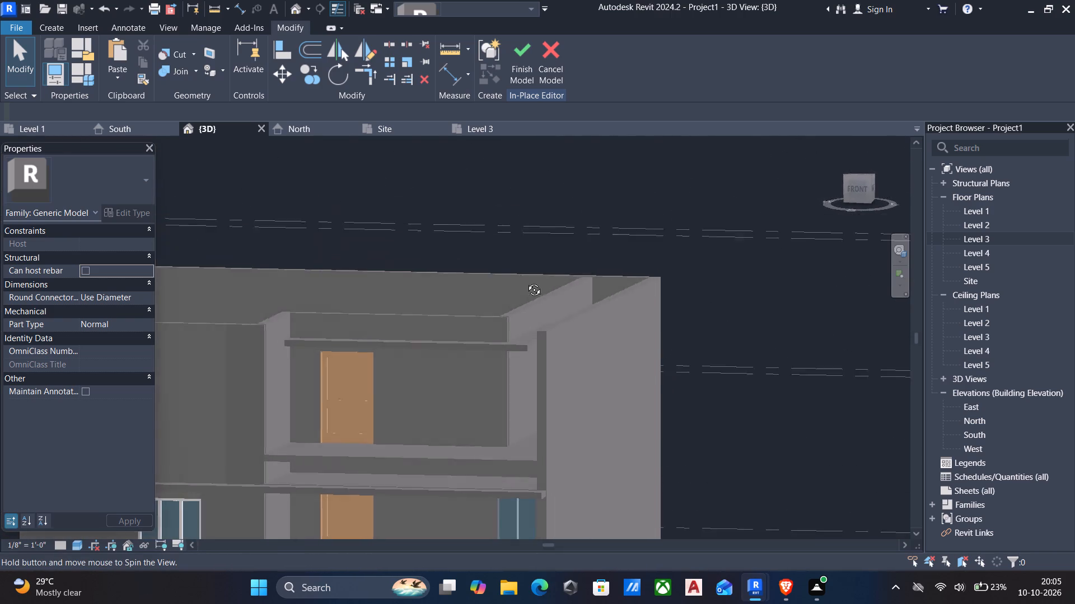
{"action": "middle_click_drag", "start_coordinate": [526, 281], "coordinate": [488, 271], "text": "shift"}
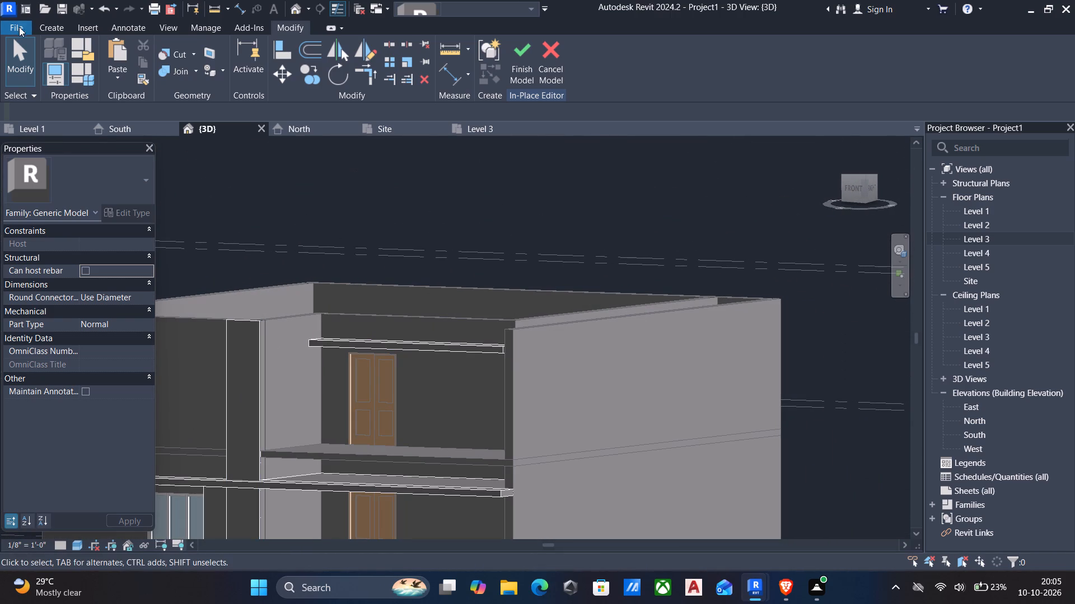
{"action": "left_click", "coordinate": [41, 25]}
{"action": "left_click", "coordinate": [125, 52]}
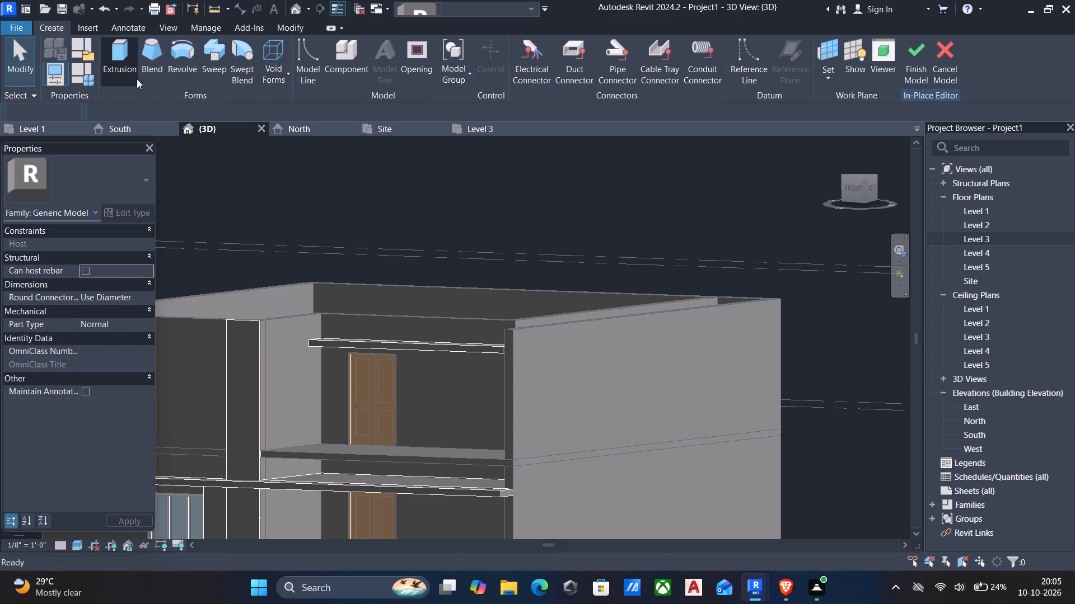
{"action": "left_click", "coordinate": [646, 78]}
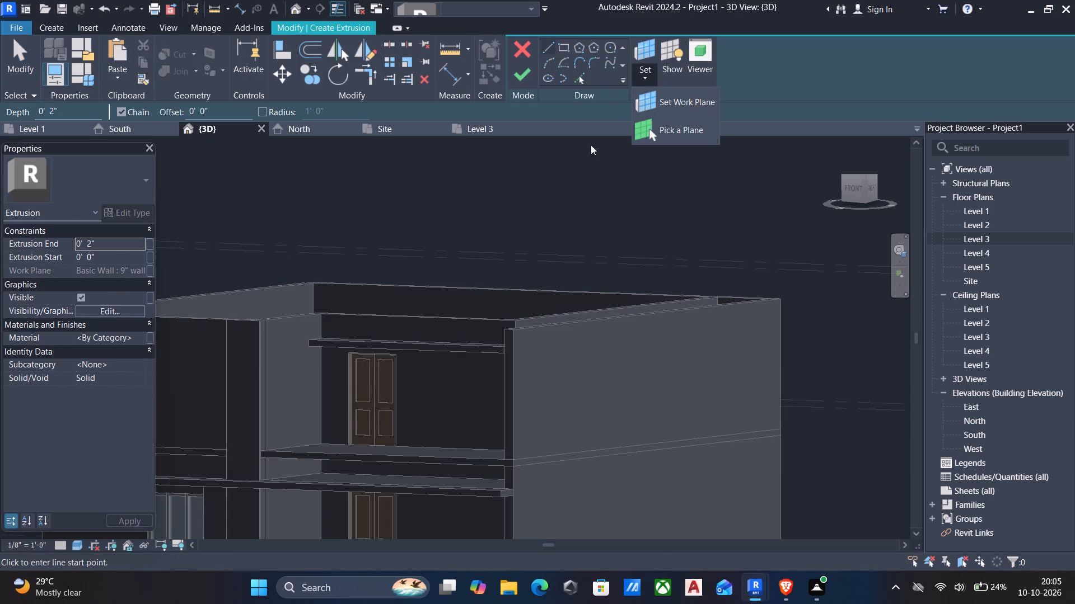
{"action": "left_click", "coordinate": [680, 130]}
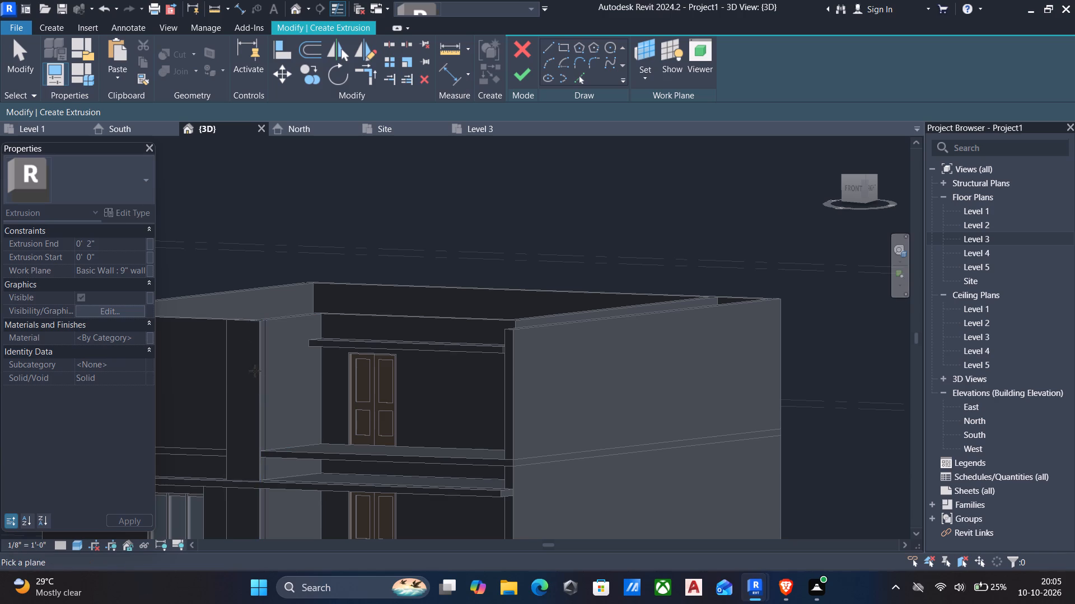
{"action": "left_click", "coordinate": [259, 371]}
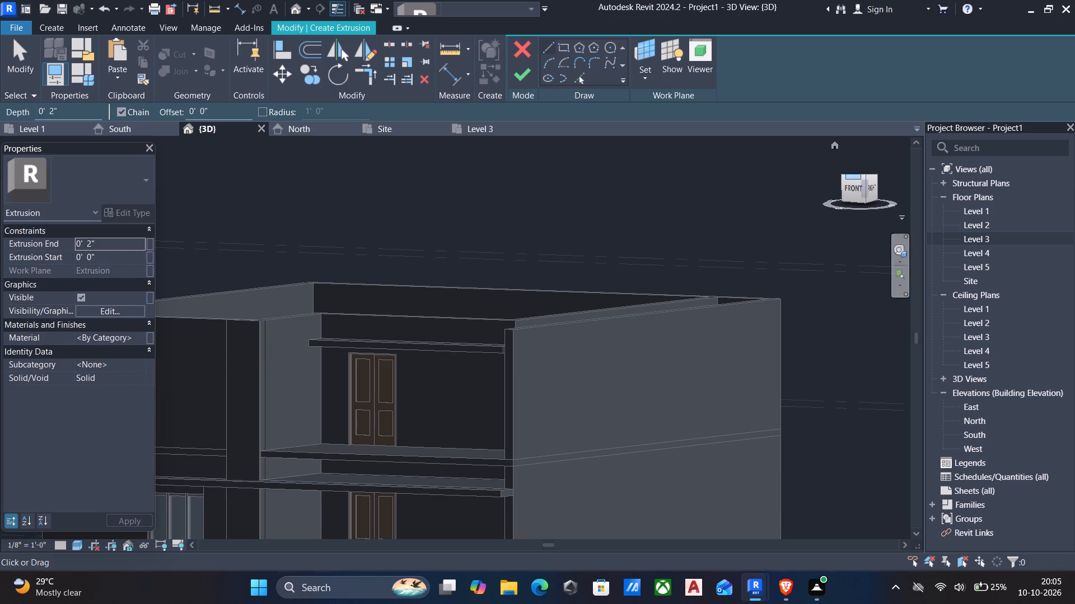
In the front view, sketch a rectangle about 21'-9" by 7'-1" from the fin to the east wall's outer edge, down to the upper floor slab.
{"action": "left_click", "coordinate": [850, 186]}
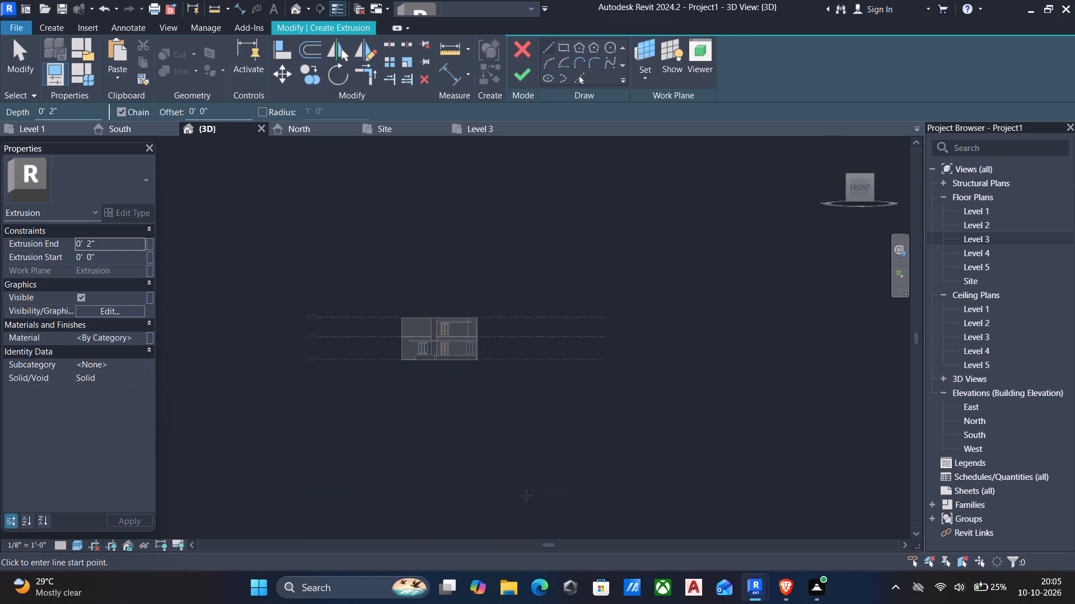
{"action": "scroll", "coordinate": [527, 516], "scroll_direction": "up", "scroll_amount": 7}
{"action": "scroll", "coordinate": [389, 232], "scroll_direction": "down", "scroll_amount": 2}
{"action": "middle_click_drag", "start_coordinate": [389, 234], "coordinate": [431, 377]}
{"action": "scroll", "coordinate": [364, 305], "scroll_direction": "up", "scroll_amount": 6}
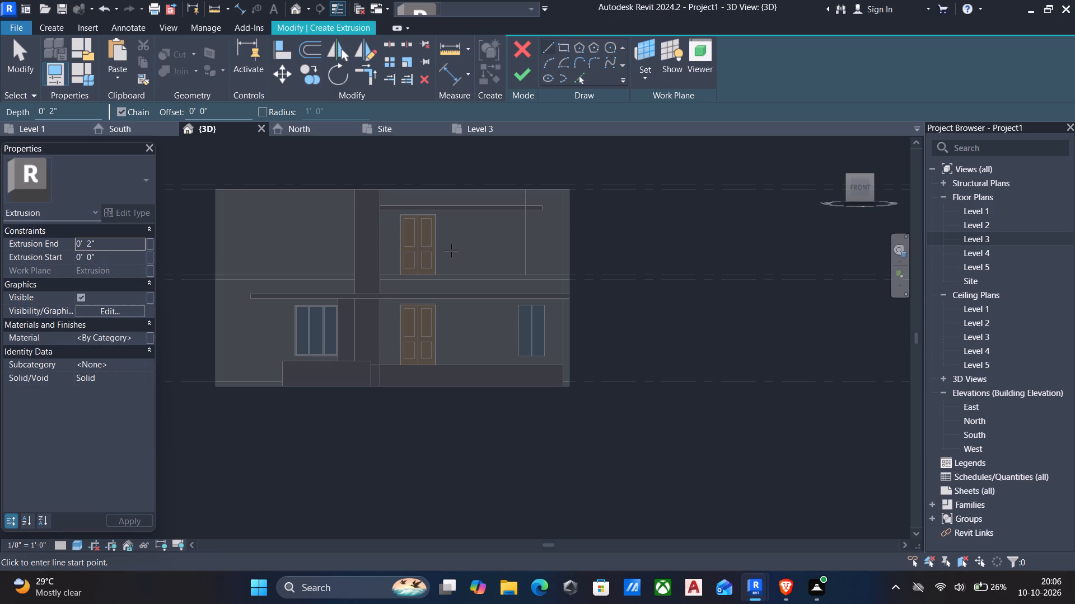
{"action": "left_click", "coordinate": [378, 216]}
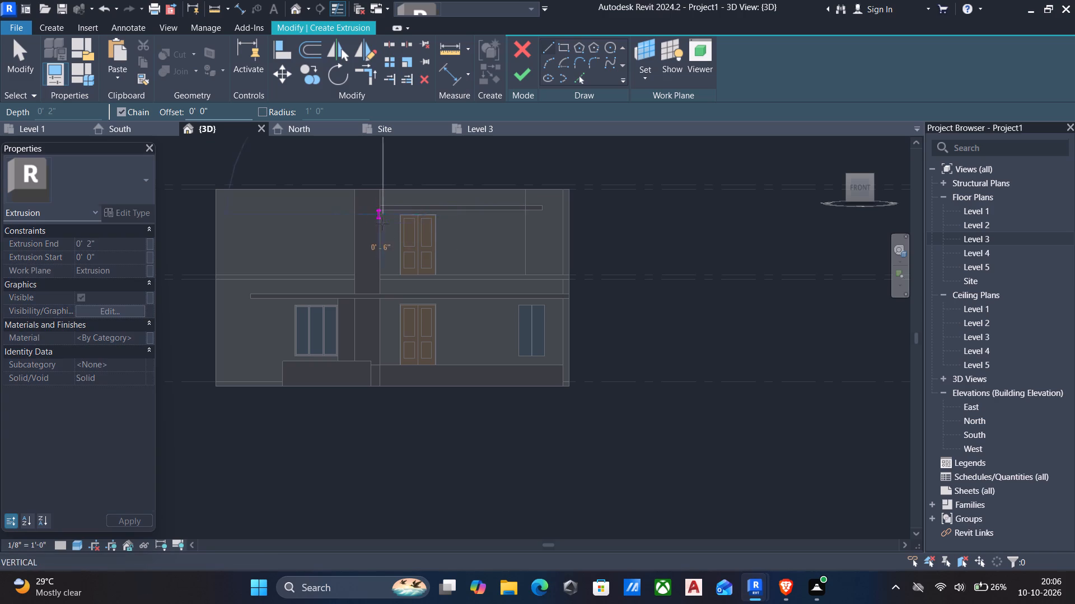
{"action": "key", "text": "Escape"}
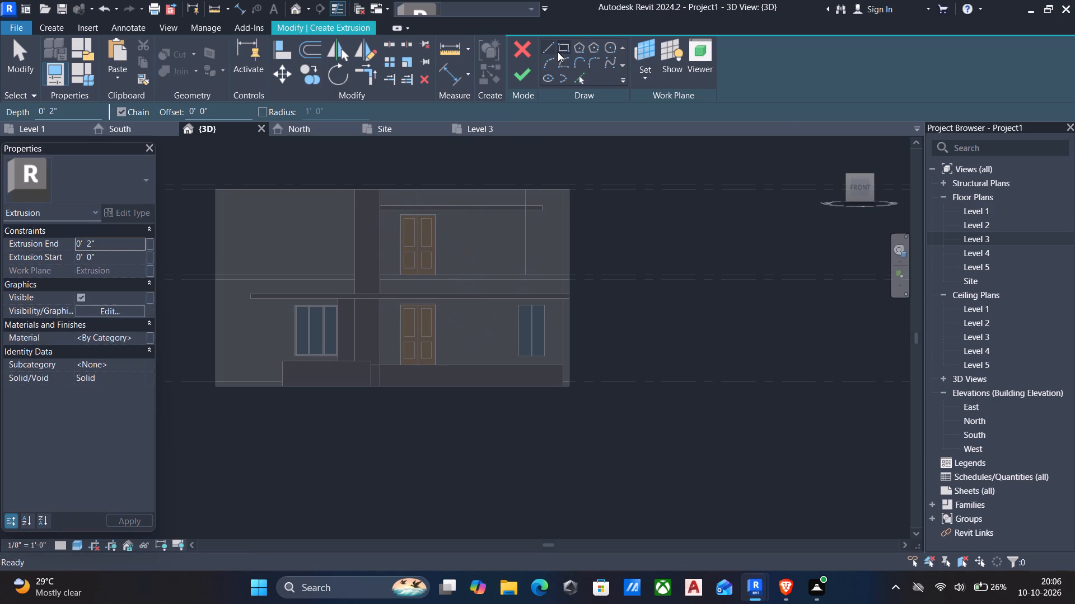
{"action": "left_click", "coordinate": [559, 49]}
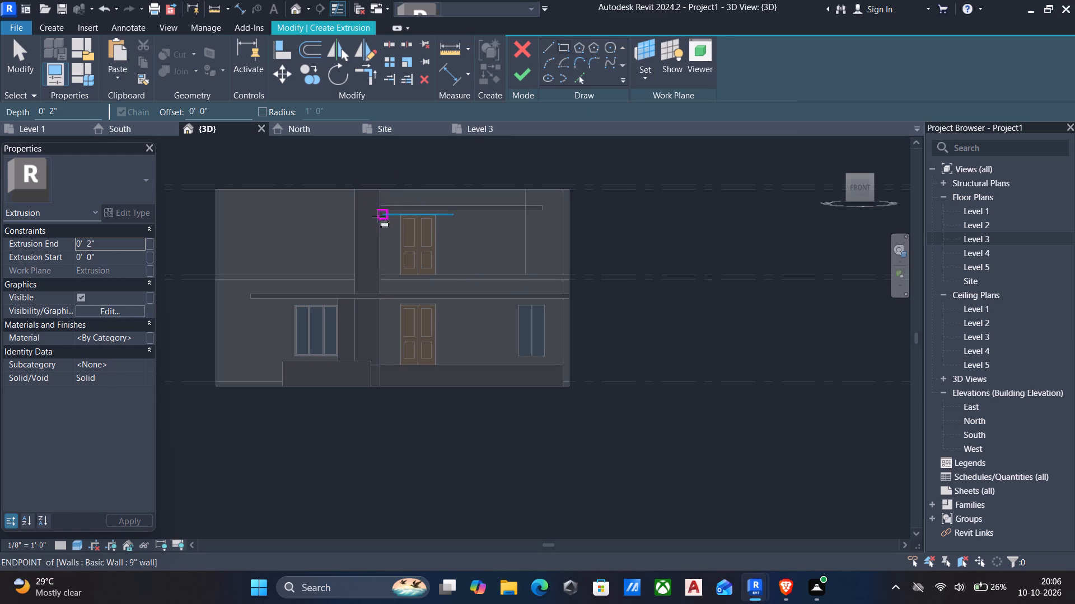
{"action": "left_click", "coordinate": [378, 216]}
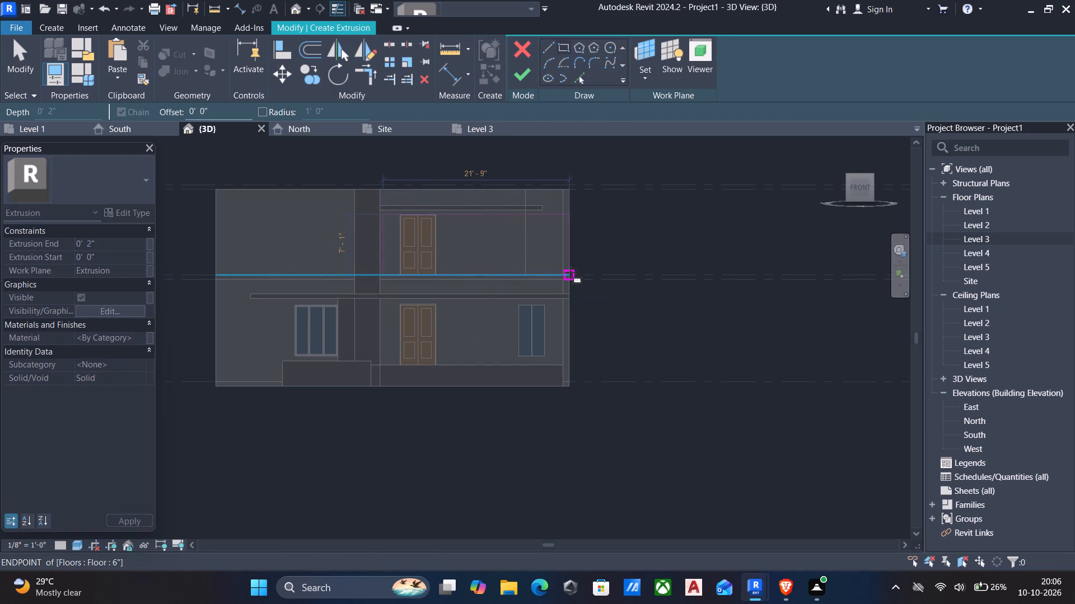
{"action": "left_click", "coordinate": [571, 272]}
{"action": "key", "text": "Escape"}
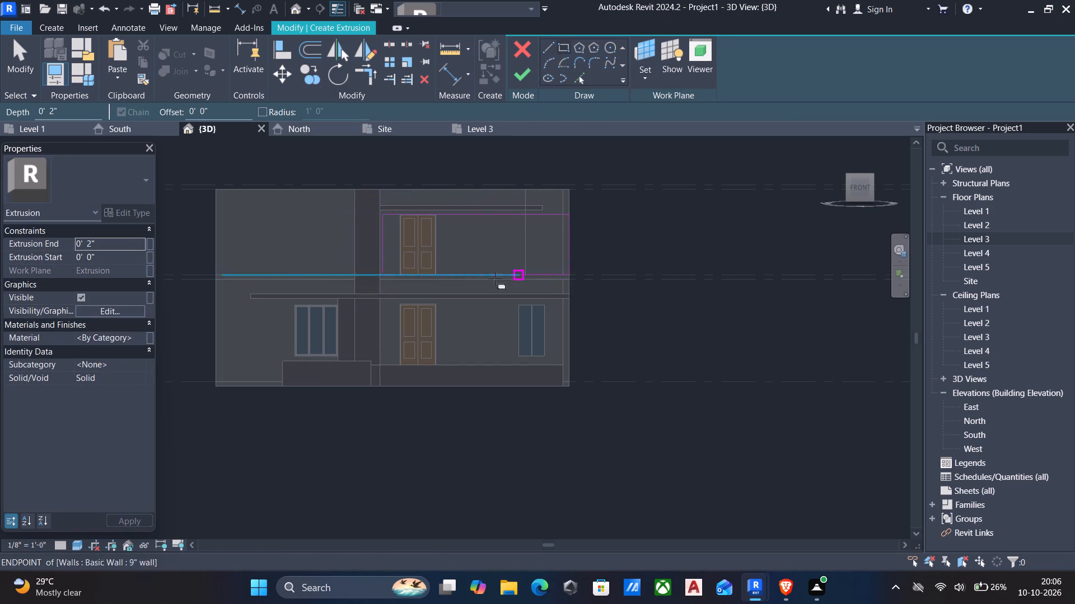
{"action": "key", "text": "Escape"}
Lower the rectangle's bottom edge close to the lower canopy's top, making the profile about 9'-1" high.
{"action": "left_click", "coordinate": [424, 278]}
{"action": "key", "text": "Down"}
{"action": "key", "text": "Down"}
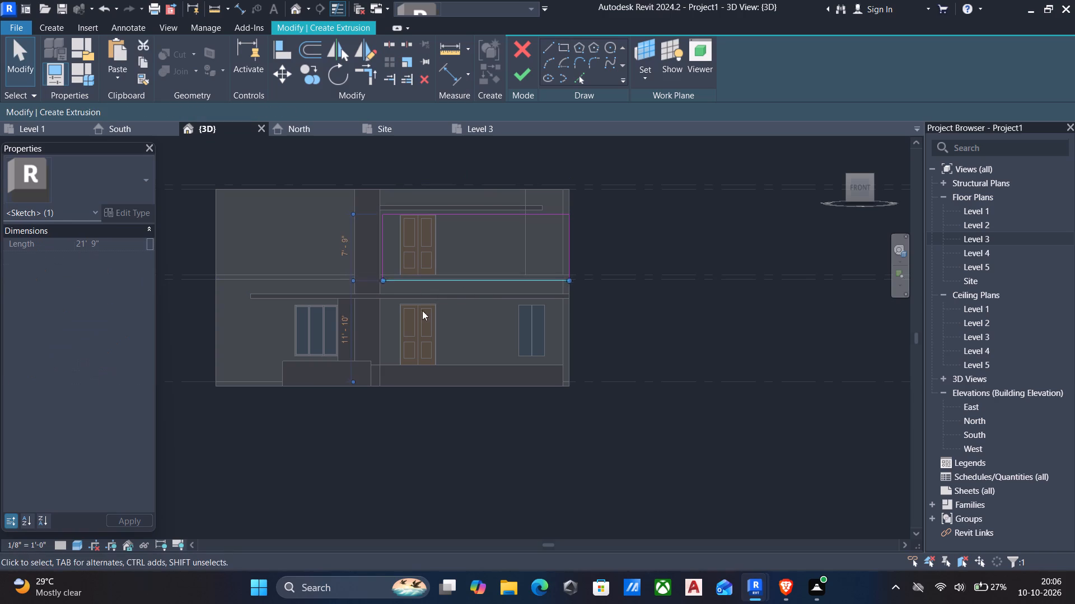
{"action": "key", "text": "Down"}
{"action": "key", "text": "Down"}
{"action": "key", "text": "Down"}
{"action": "key", "text": "Down"}
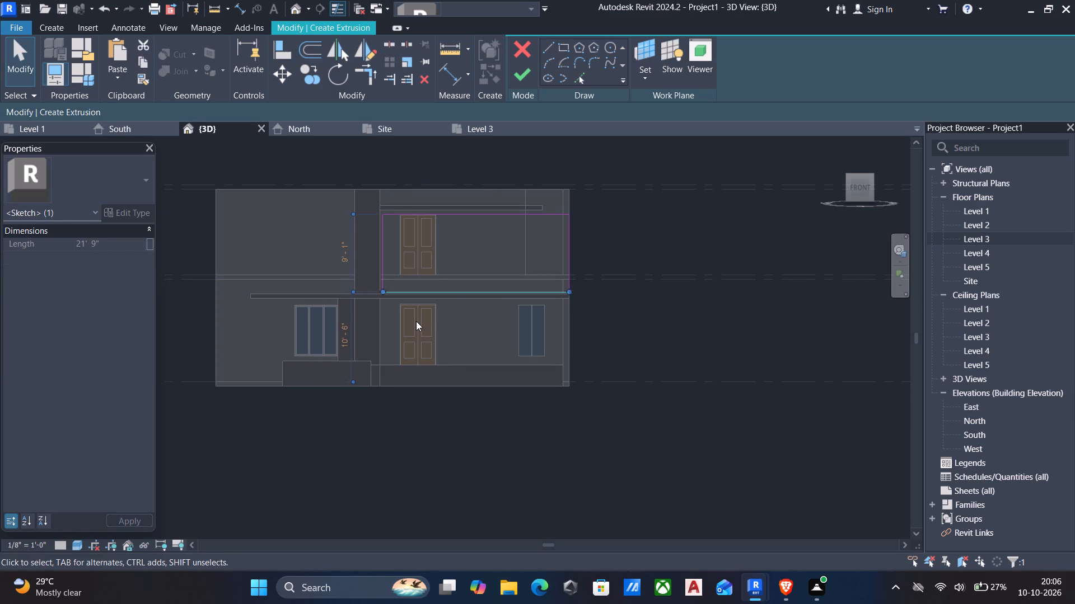
{"action": "middle_click_drag", "start_coordinate": [394, 240], "coordinate": [382, 299], "text": "shift"}
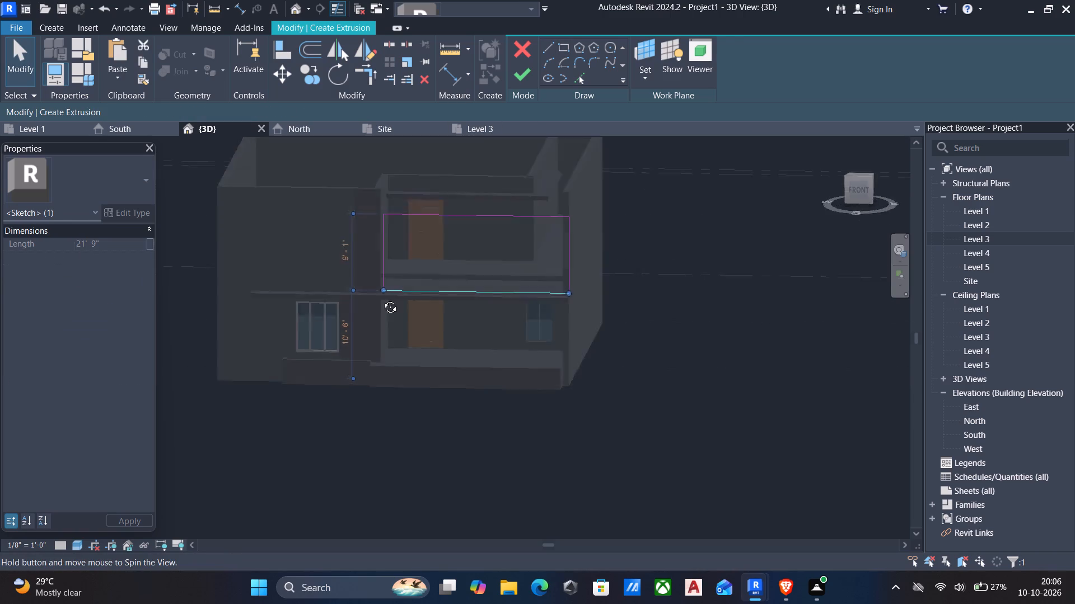
{"action": "middle_click_drag", "start_coordinate": [382, 299], "coordinate": [475, 383], "text": "shift"}
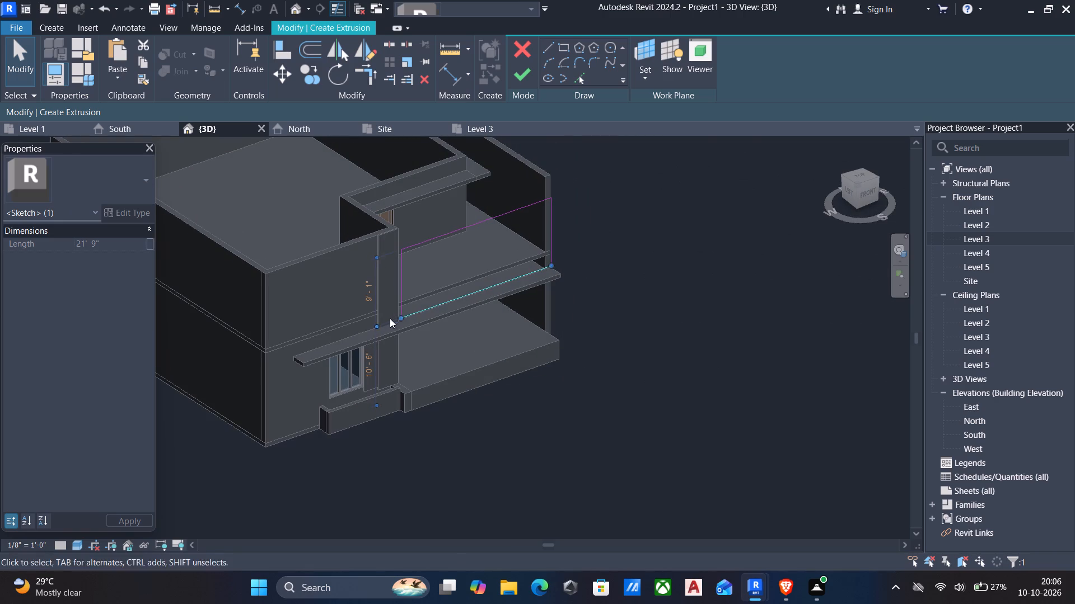
{"action": "scroll", "coordinate": [396, 314], "scroll_direction": "up", "scroll_amount": 6}
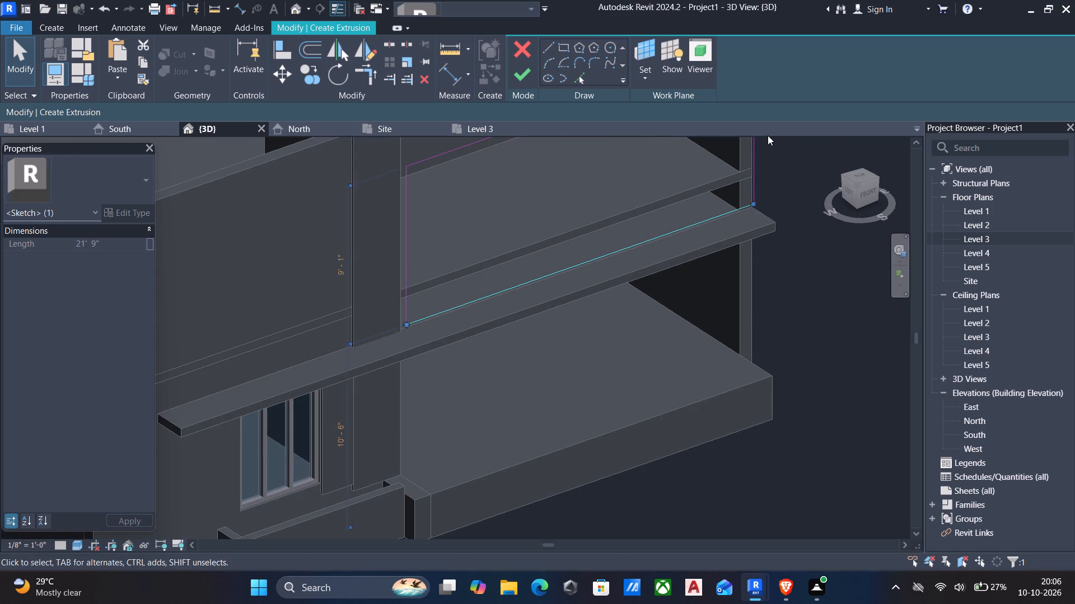
Nudge the profile's bottom edge slightly upward, just above the lower canopy, and finish the extrusion as a balcony front panel.
{"action": "left_click", "coordinate": [867, 191]}
{"action": "scroll", "coordinate": [390, 330], "scroll_direction": "up", "scroll_amount": 3}
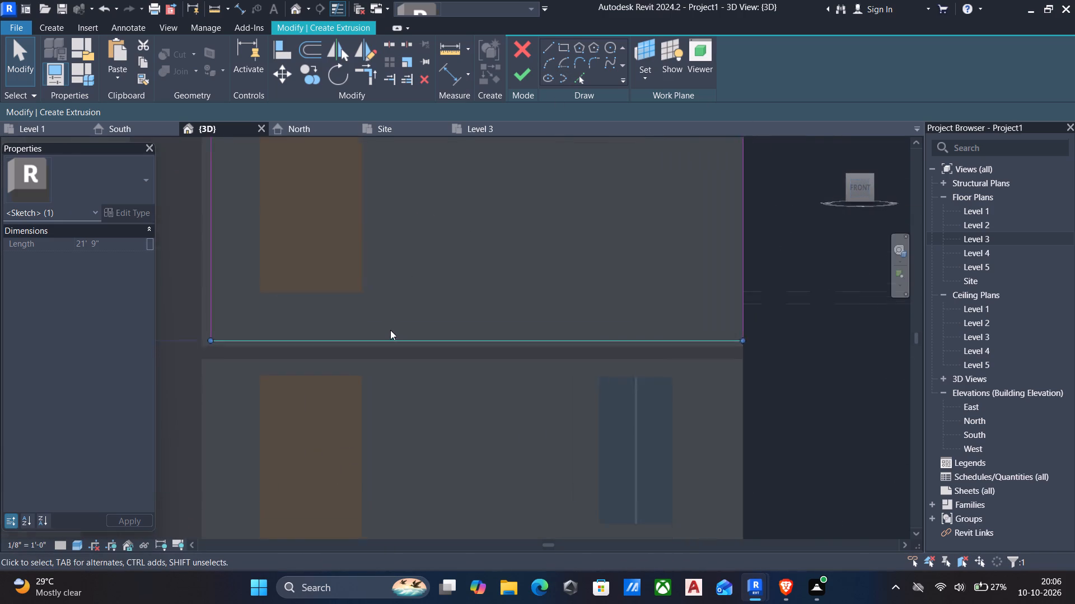
{"action": "scroll", "coordinate": [390, 330], "scroll_direction": "up", "scroll_amount": 2}
{"action": "key", "text": "Up"}
{"action": "key", "text": "Up"}
{"action": "key", "text": "Up"}
{"action": "key", "text": "Up"}
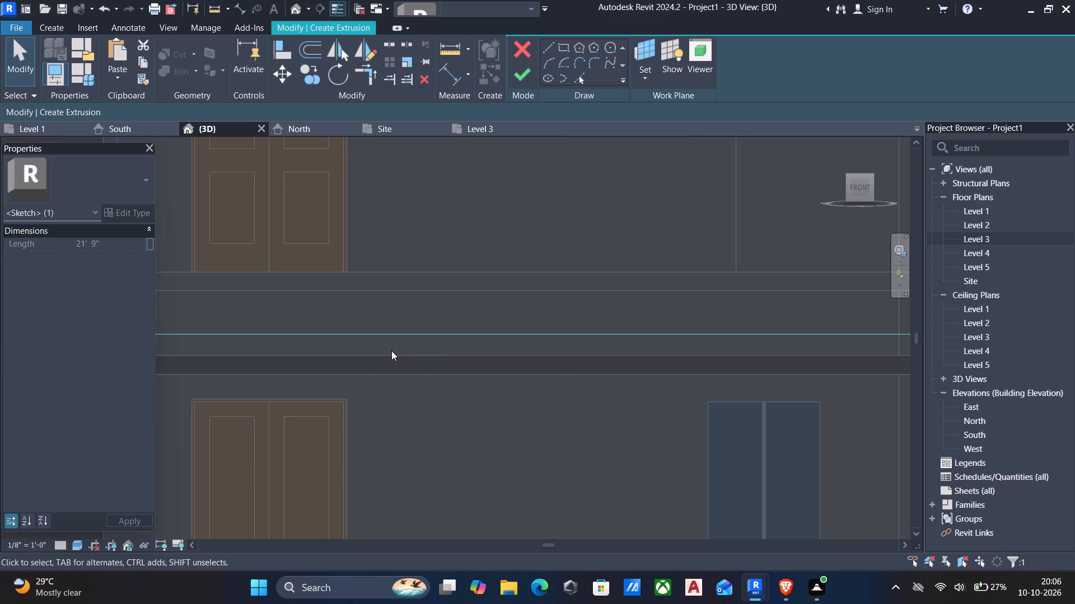
{"action": "key", "text": "Up"}
{"action": "scroll", "coordinate": [395, 357], "scroll_direction": "down", "scroll_amount": 5}
{"action": "middle_click_drag", "start_coordinate": [408, 362], "coordinate": [461, 362]}
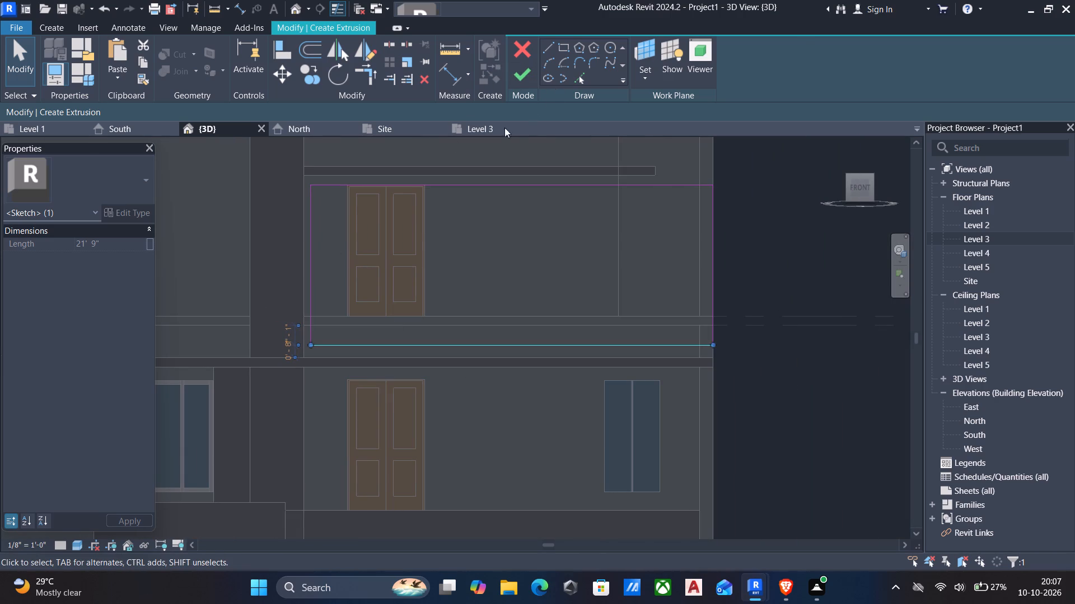
{"action": "left_click", "coordinate": [520, 74]}
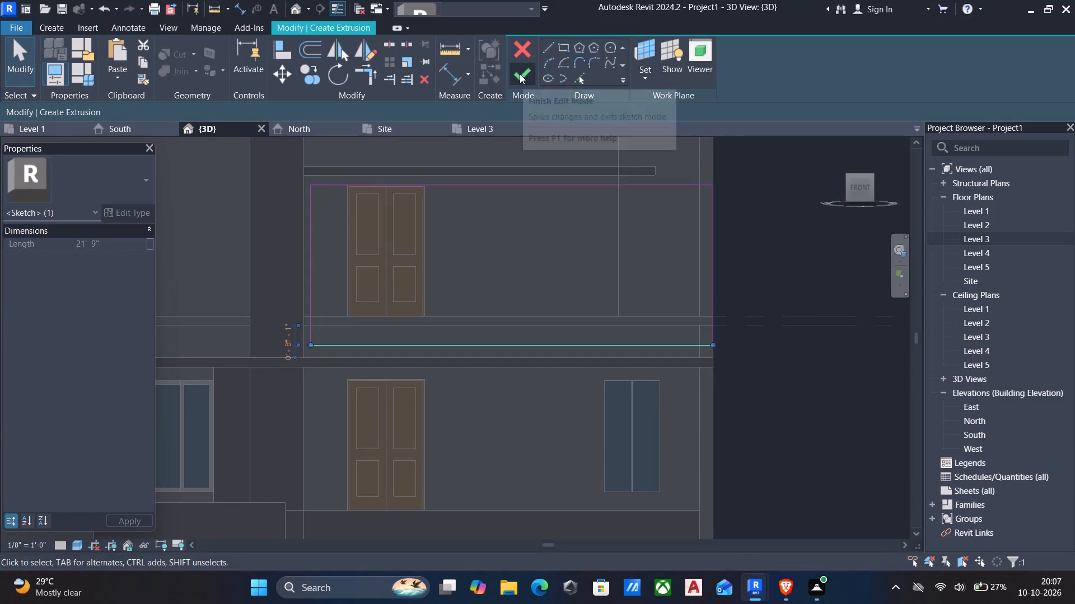
{"action": "key", "text": "Escape"}
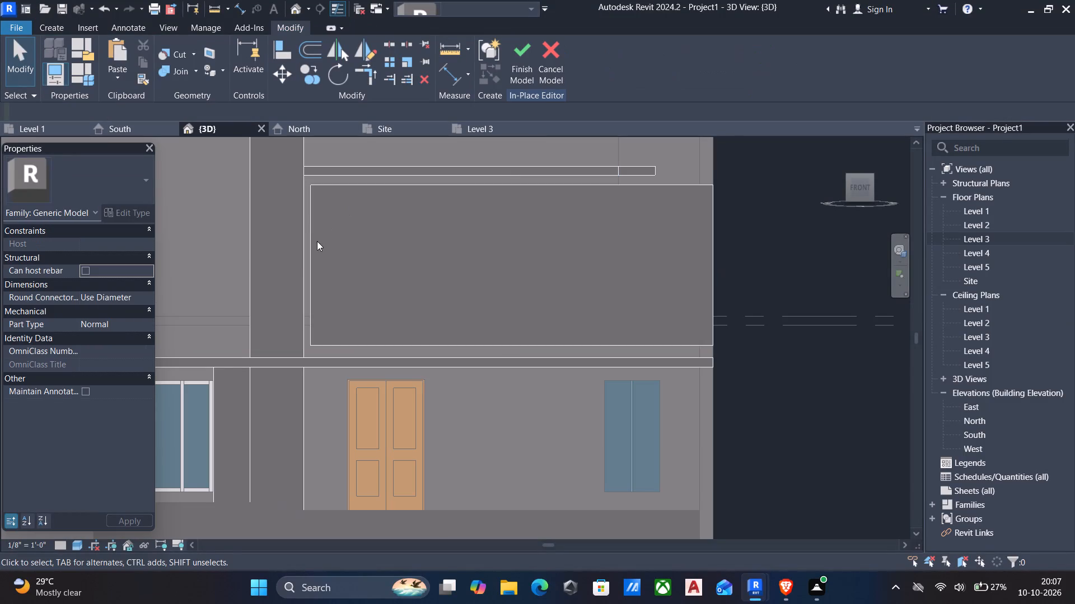
Align the new front panel's west edge with the balcony-side face of the 9" wall behind the fin.
{"action": "middle_click_drag", "start_coordinate": [324, 261], "coordinate": [346, 343], "text": "shift"}
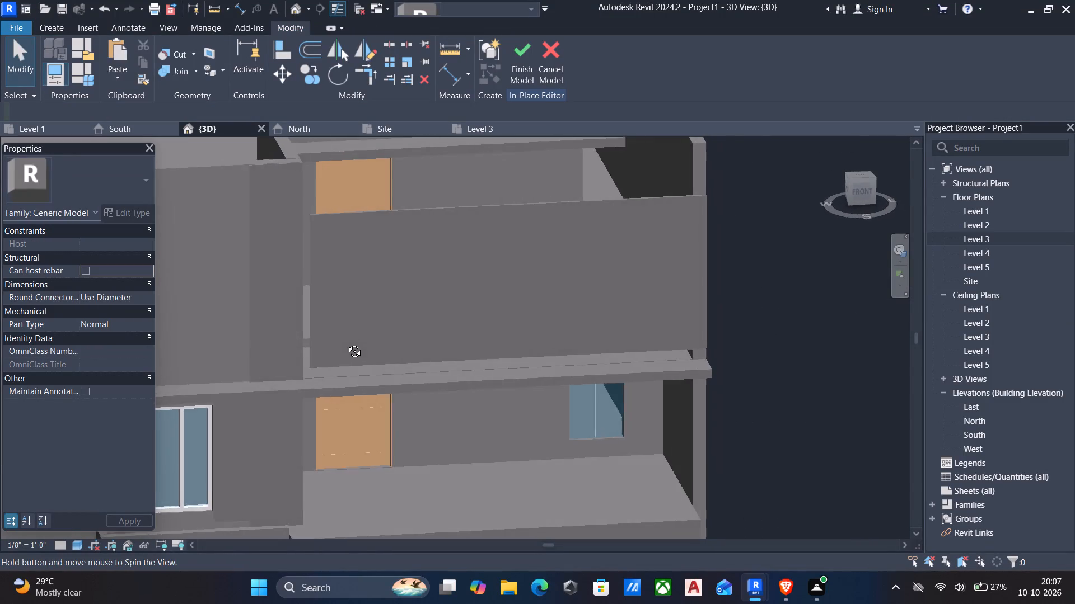
{"action": "middle_click_drag", "start_coordinate": [346, 343], "coordinate": [349, 344], "text": "shift"}
{"action": "key", "text": "Escape"}
{"action": "key", "text": "a"}
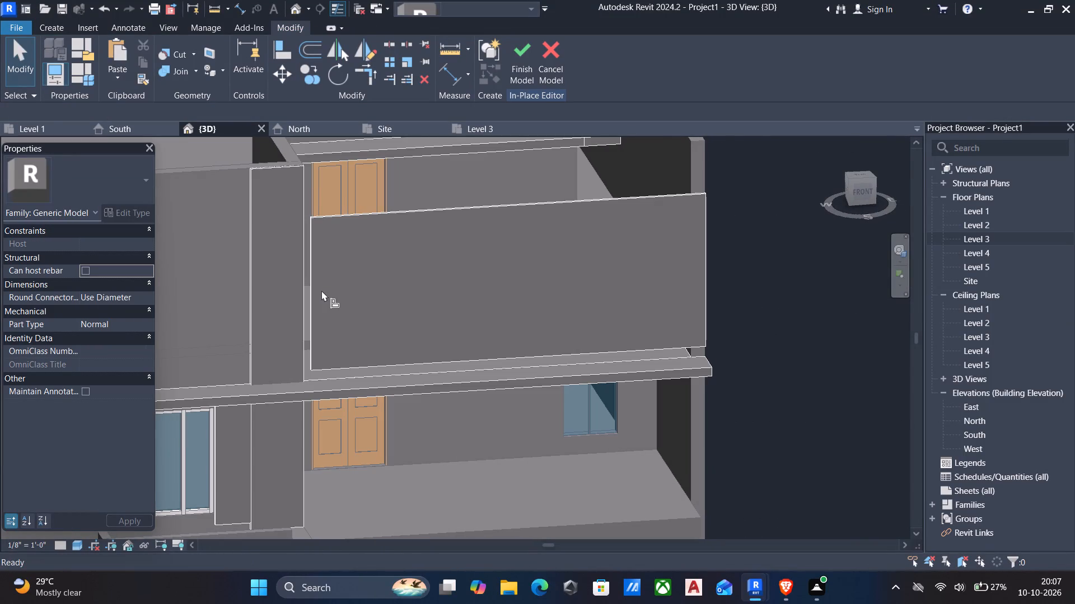
{"action": "key", "text": "l"}
{"action": "middle_click_drag", "start_coordinate": [300, 287], "coordinate": [291, 300], "text": "shift"}
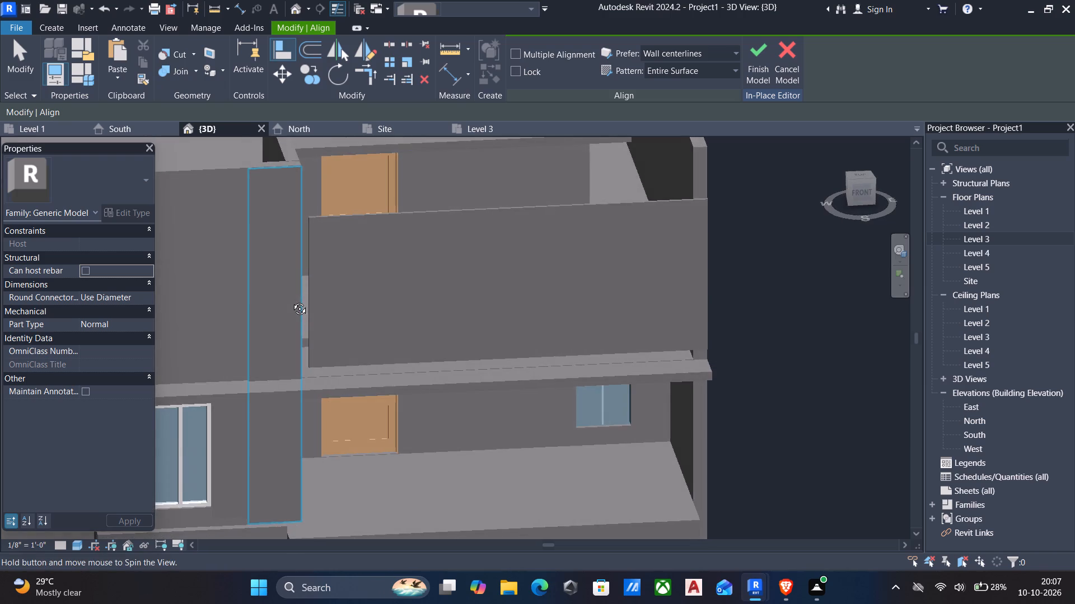
{"action": "middle_click_drag", "start_coordinate": [291, 300], "coordinate": [237, 295], "text": "shift"}
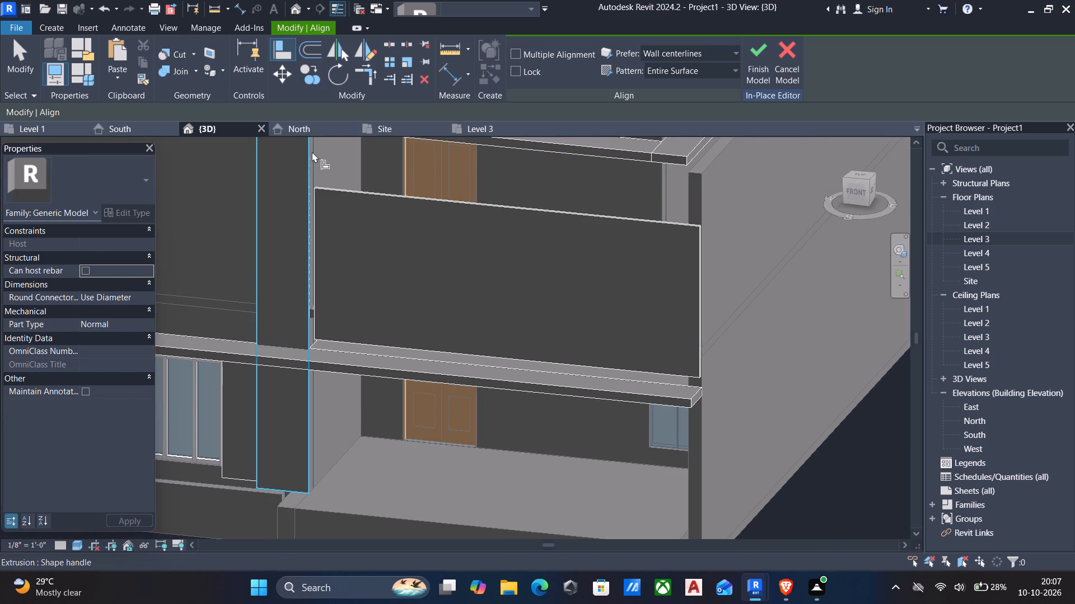
{"action": "middle_click_drag", "start_coordinate": [315, 158], "coordinate": [314, 339]}
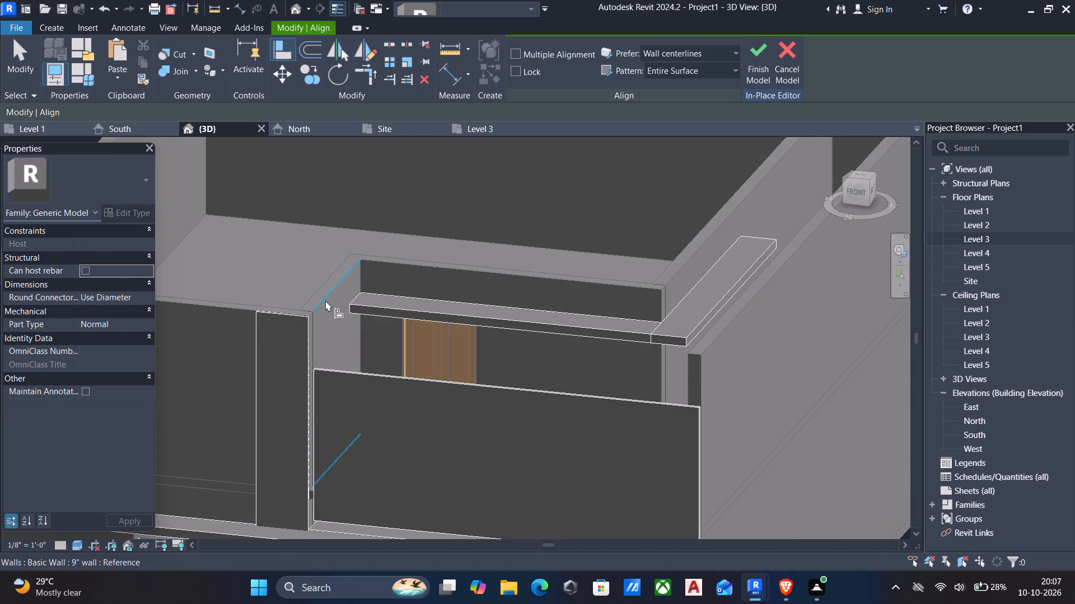
{"action": "left_click", "coordinate": [325, 303]}
{"action": "middle_click_drag", "start_coordinate": [298, 329], "coordinate": [380, 366]}
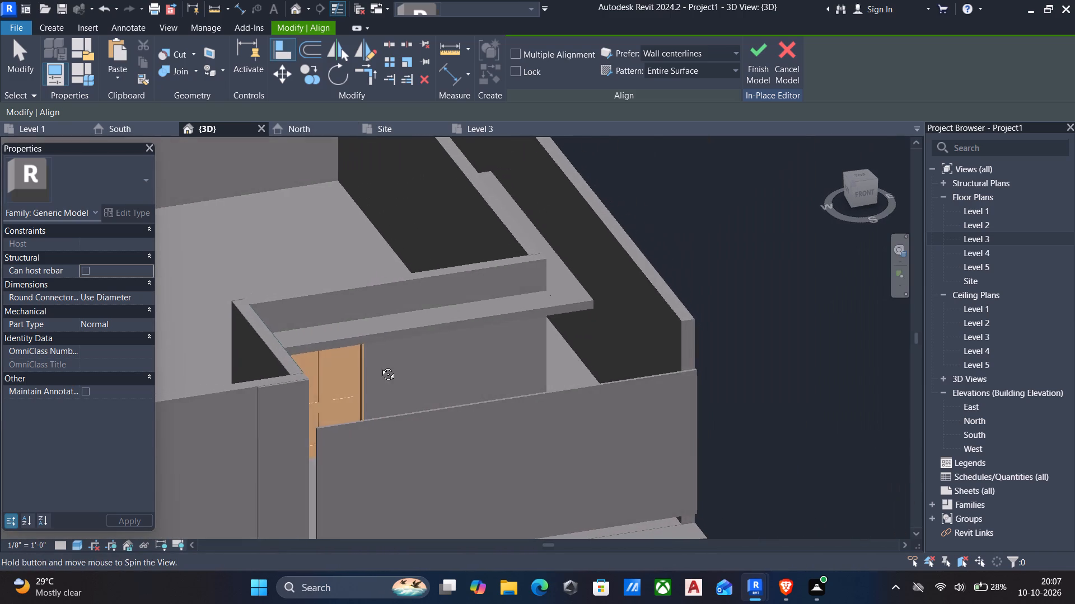
{"action": "middle_click_drag", "start_coordinate": [380, 366], "coordinate": [381, 365]}
{"action": "scroll", "coordinate": [336, 432], "scroll_direction": "up", "scroll_amount": 5}
{"action": "left_click", "coordinate": [310, 452]}
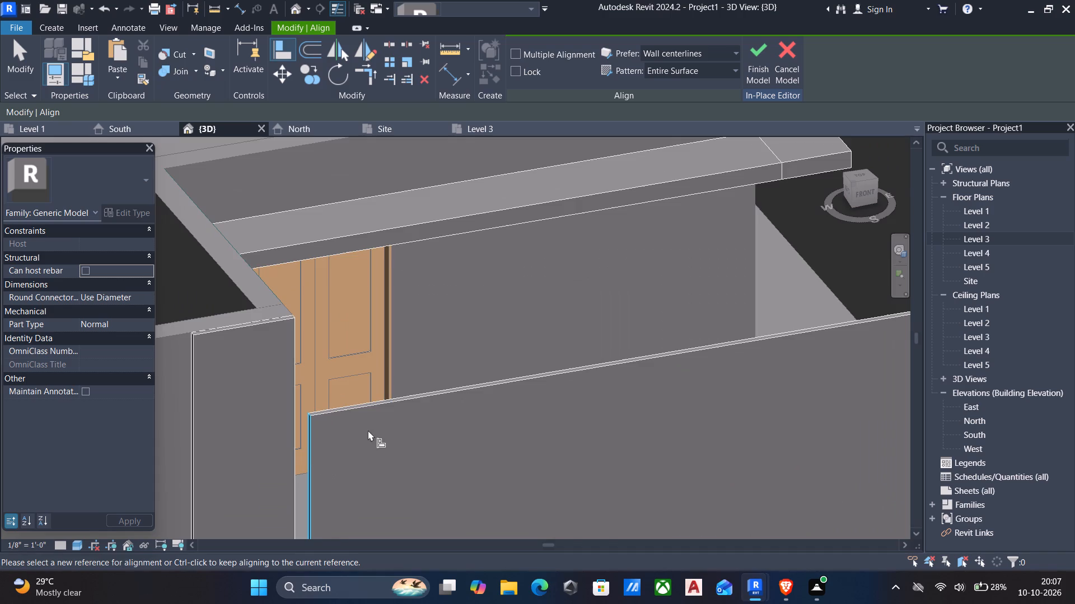
{"action": "scroll", "coordinate": [370, 430], "scroll_direction": "down", "scroll_amount": 7}
{"action": "key", "text": "Escape"}
Align the front panel's bottom edge with the top face of the lower canopy.
{"action": "middle_click_drag", "start_coordinate": [573, 409], "coordinate": [560, 417], "text": "shift"}
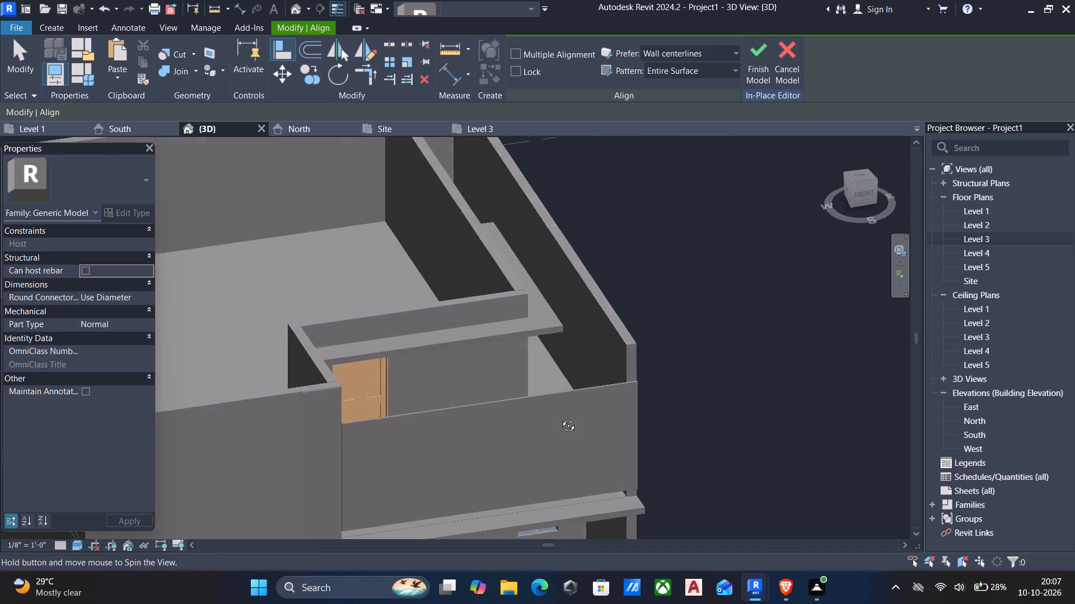
{"action": "middle_click_drag", "start_coordinate": [560, 417], "coordinate": [493, 393], "text": "shift"}
{"action": "middle_click_drag", "start_coordinate": [473, 410], "coordinate": [512, 356]}
{"action": "middle_click_drag", "start_coordinate": [513, 357], "coordinate": [628, 431], "text": "shift"}
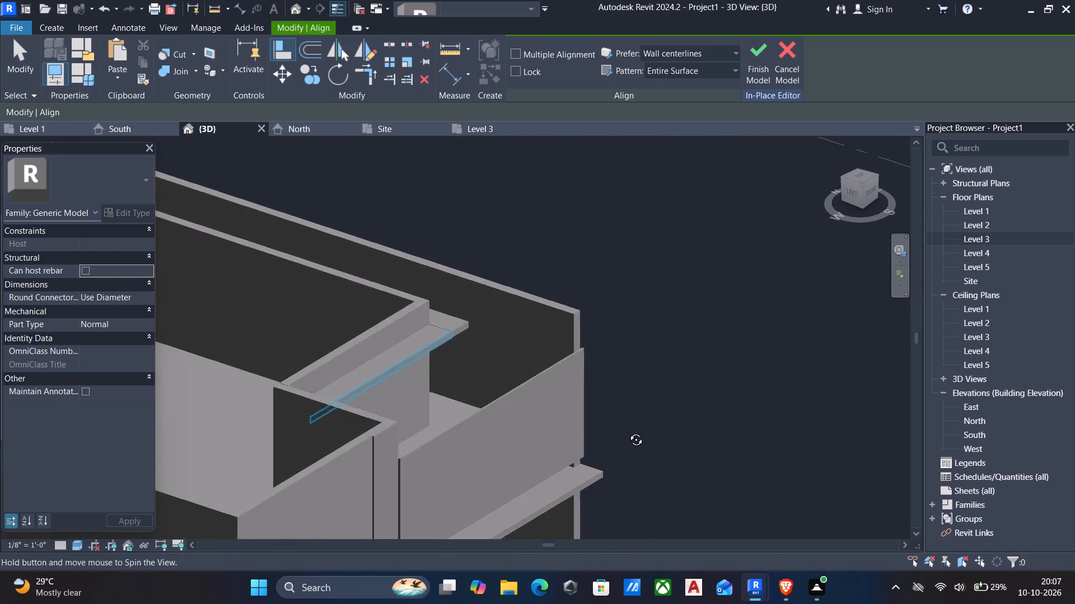
{"action": "middle_click_drag", "start_coordinate": [628, 431], "coordinate": [628, 431], "text": "shift"}
{"action": "scroll", "coordinate": [634, 428], "scroll_direction": "down", "scroll_amount": 6}
{"action": "middle_click_drag", "start_coordinate": [637, 422], "coordinate": [648, 351]}
{"action": "scroll", "coordinate": [629, 382], "scroll_direction": "up", "scroll_amount": 1}
{"action": "scroll", "coordinate": [609, 419], "scroll_direction": "down", "scroll_amount": 2}
{"action": "middle_click_drag", "start_coordinate": [604, 428], "coordinate": [539, 358], "text": "shift"}
{"action": "scroll", "coordinate": [538, 384], "scroll_direction": "up", "scroll_amount": 6}
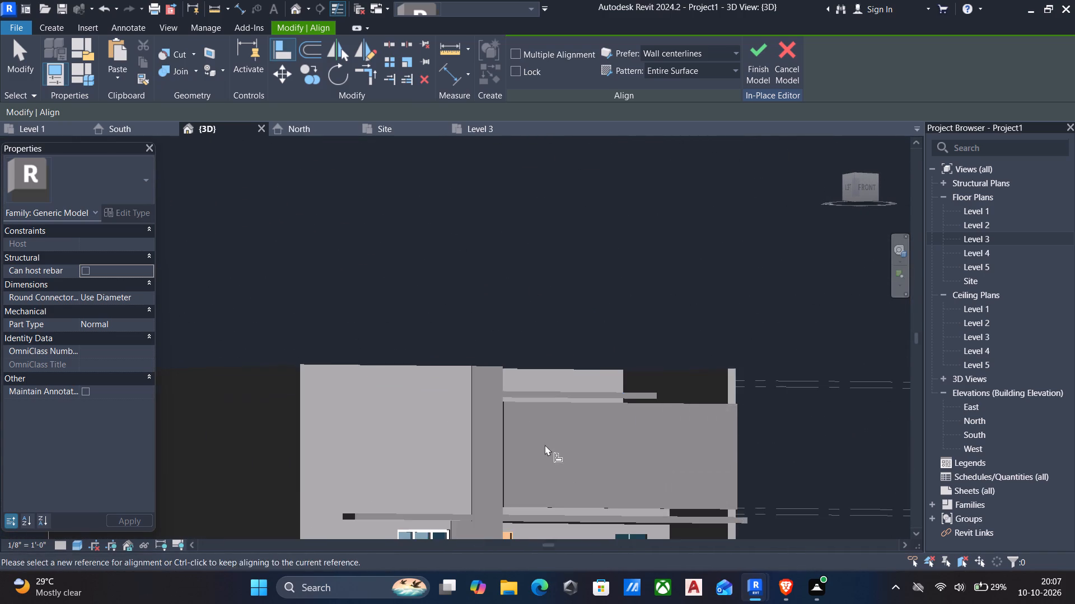
{"action": "scroll", "coordinate": [586, 460], "scroll_direction": "down", "scroll_amount": 3, "text": "shift"}
{"action": "middle_click_drag", "start_coordinate": [586, 466], "coordinate": [623, 587], "text": "shift"}
{"action": "middle_click_drag", "start_coordinate": [716, 389], "coordinate": [713, 390], "text": "shift"}
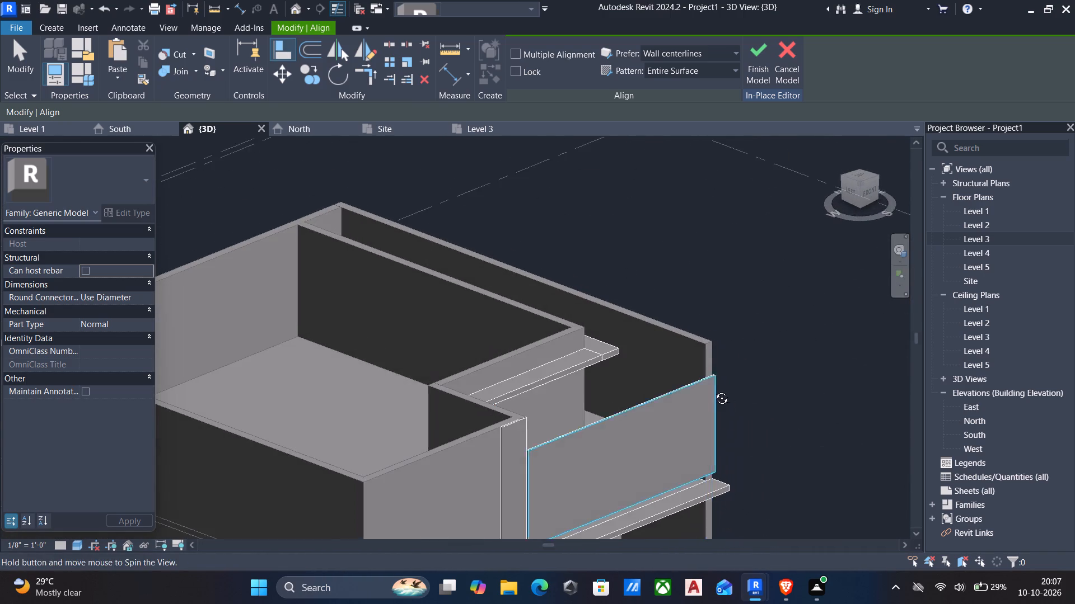
{"action": "middle_click_drag", "start_coordinate": [713, 390], "coordinate": [700, 490], "text": "shift"}
{"action": "left_click", "coordinate": [711, 488]}
{"action": "scroll", "coordinate": [712, 469], "scroll_direction": "down", "scroll_amount": 2}
{"action": "left_click_drag", "start_coordinate": [708, 473], "coordinate": [699, 440], "text": "shift"}
{"action": "middle_click_drag", "start_coordinate": [708, 473], "coordinate": [699, 440], "text": "shift"}
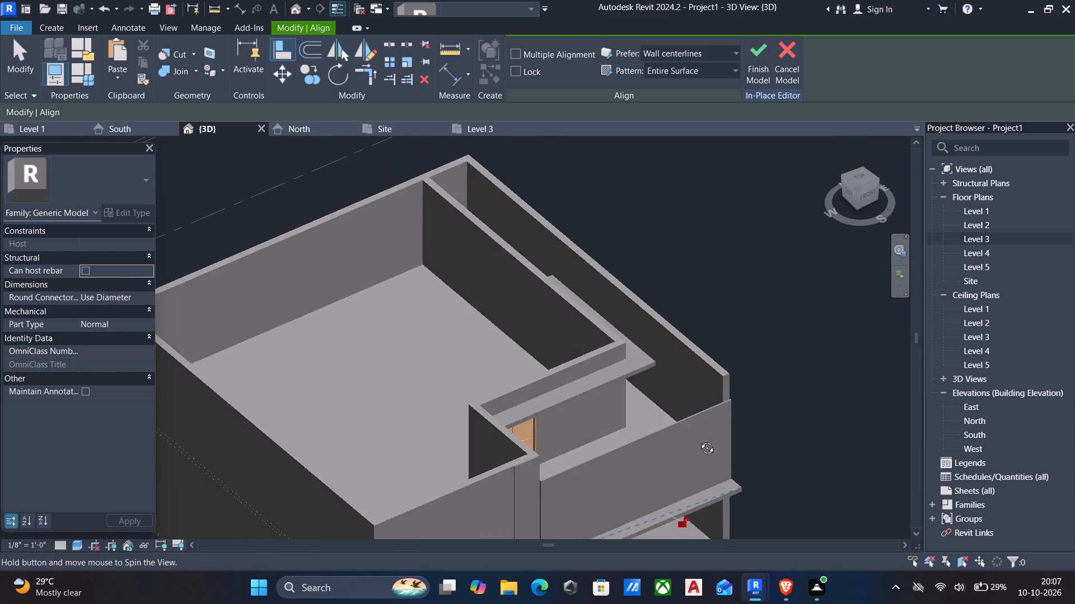
{"action": "left_click_drag", "start_coordinate": [699, 440], "coordinate": [699, 438], "text": "shift"}
{"action": "middle_click_drag", "start_coordinate": [699, 440], "coordinate": [699, 436], "text": "shift"}
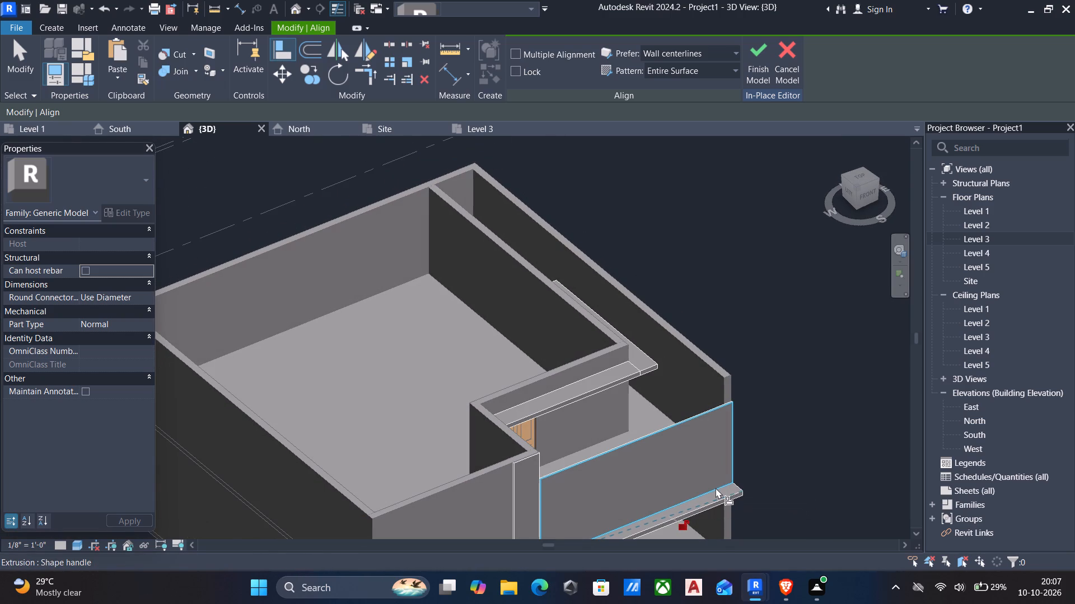
{"action": "scroll", "coordinate": [717, 494], "scroll_direction": "up", "scroll_amount": 4}
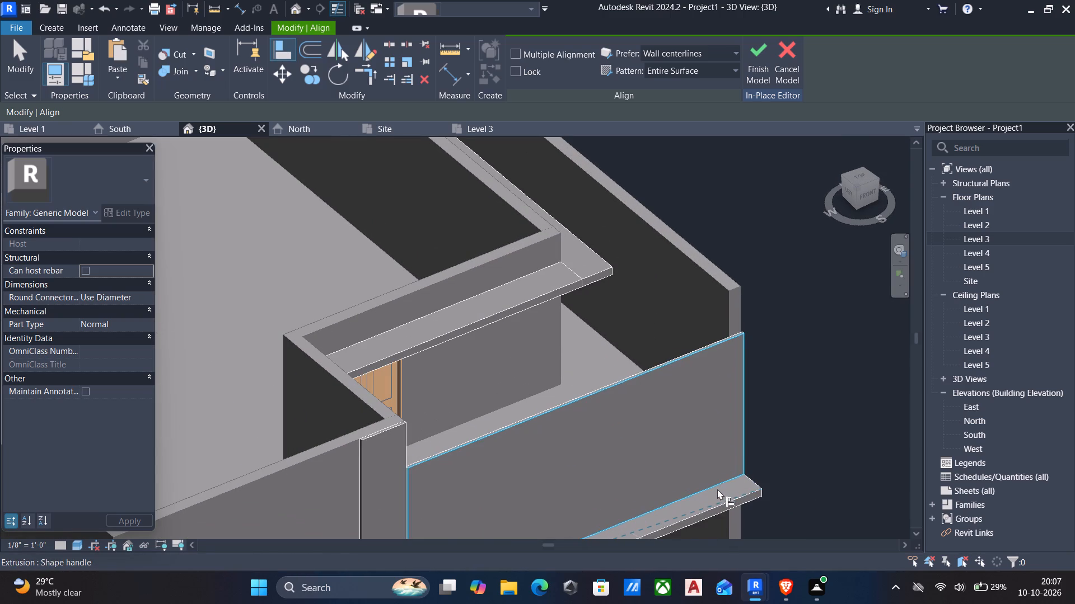
{"action": "left_click", "coordinate": [728, 496]}
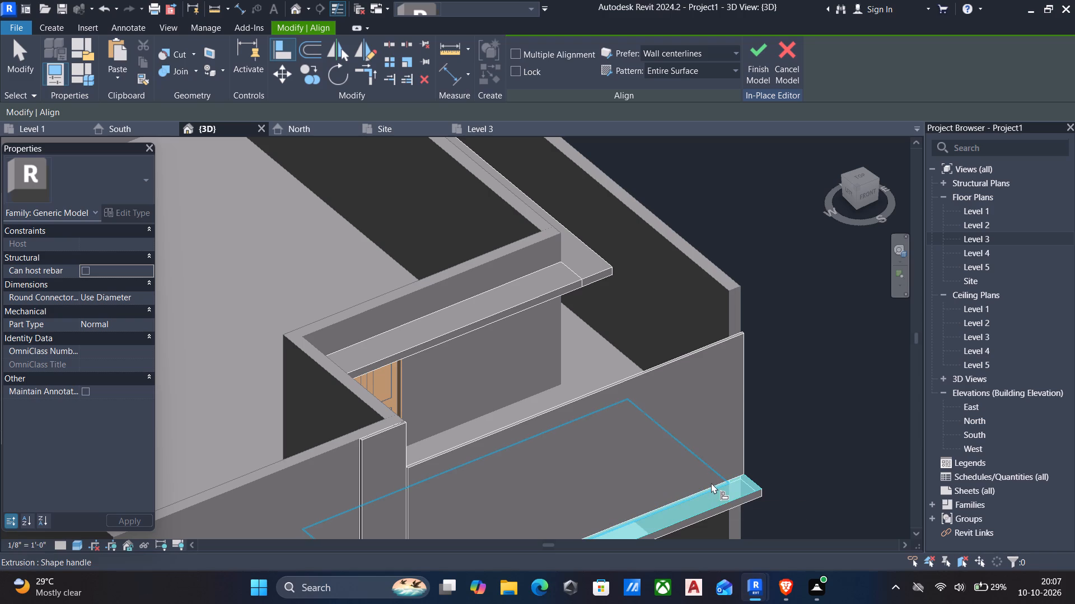
{"action": "left_click", "coordinate": [711, 483]}
{"action": "key", "text": "Escape"}
{"action": "scroll", "coordinate": [726, 478], "scroll_direction": "down", "scroll_amount": 6}
{"action": "scroll", "coordinate": [757, 450], "scroll_direction": "down", "scroll_amount": 1, "text": "shift"}
{"action": "middle_click_drag", "start_coordinate": [756, 451], "coordinate": [656, 423], "text": "shift"}
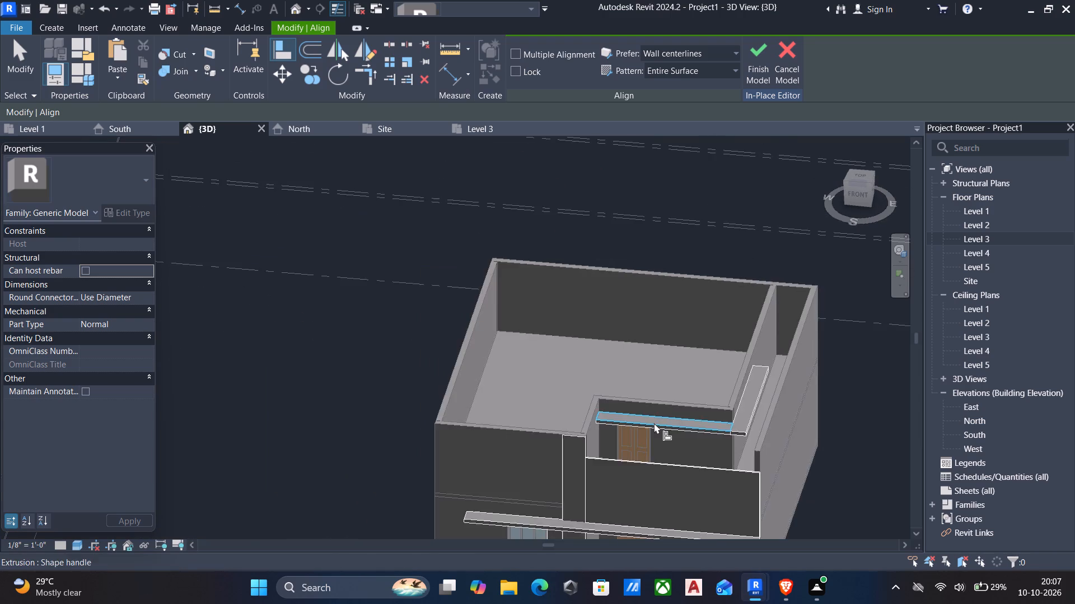
{"action": "scroll", "coordinate": [653, 426], "scroll_direction": "down", "scroll_amount": 5}
{"action": "middle_click_drag", "start_coordinate": [657, 433], "coordinate": [626, 332]}
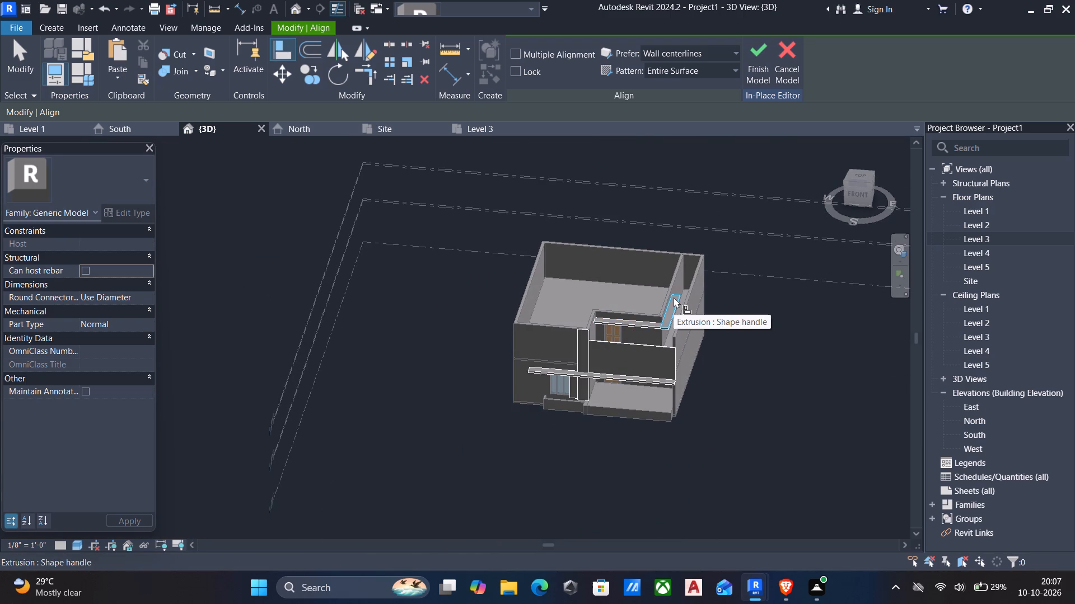
{"action": "key", "text": "Escape"}
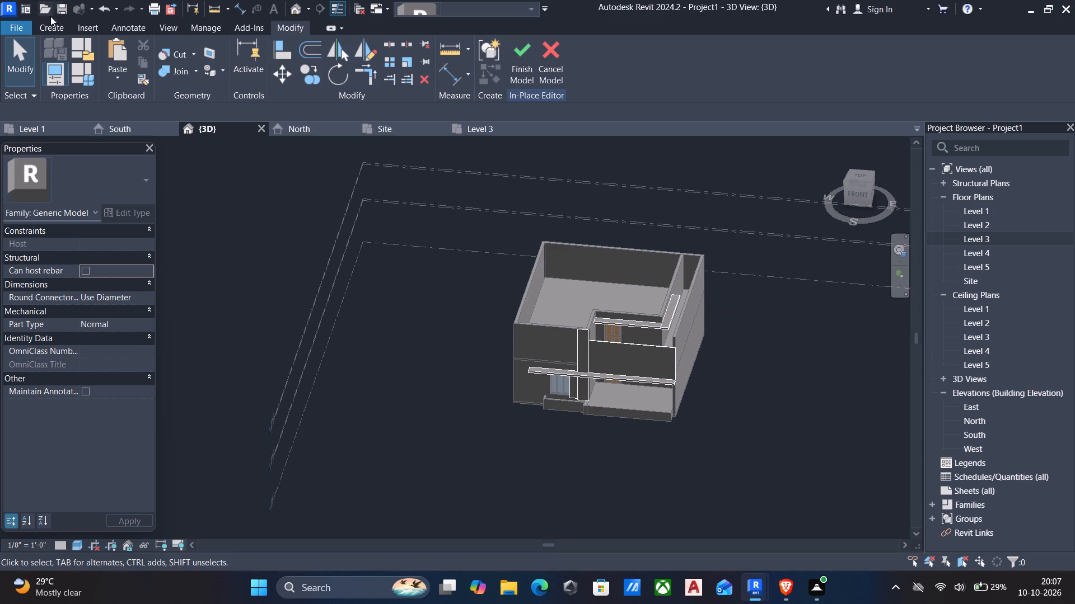
Start a void extrusion using the front face of the new balcony panel as work plane.
{"action": "left_click", "coordinate": [43, 21]}
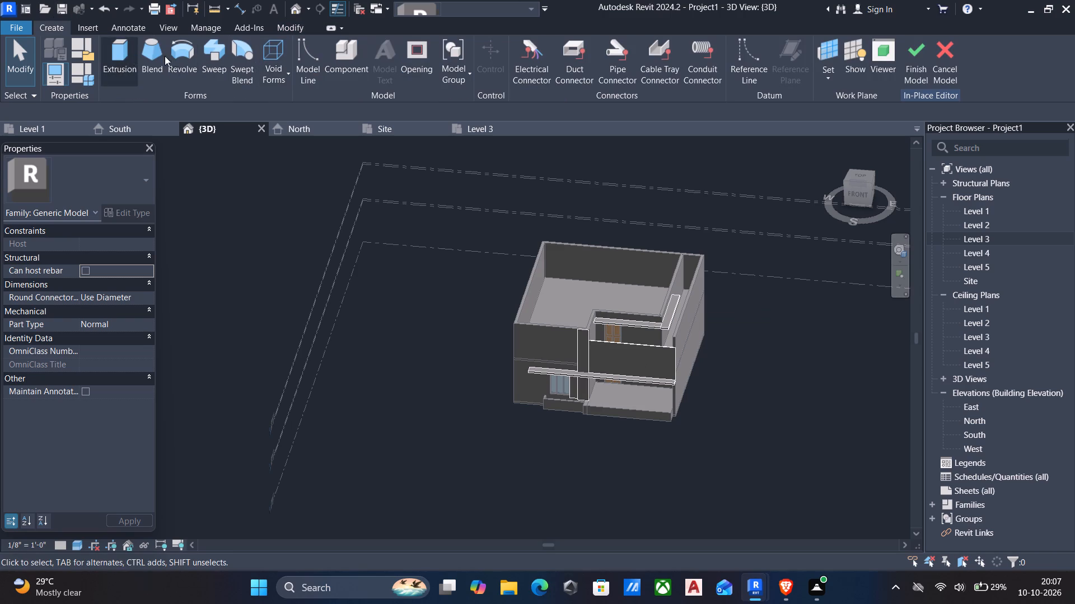
{"action": "left_click", "coordinate": [273, 50]}
{"action": "left_click", "coordinate": [297, 96]}
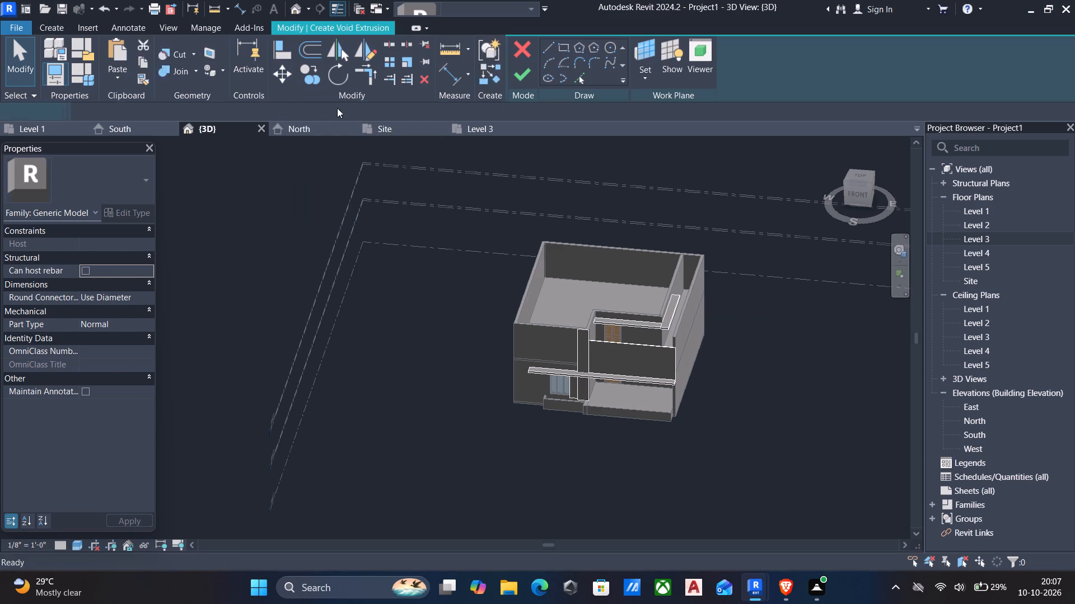
{"action": "left_click", "coordinate": [633, 77]}
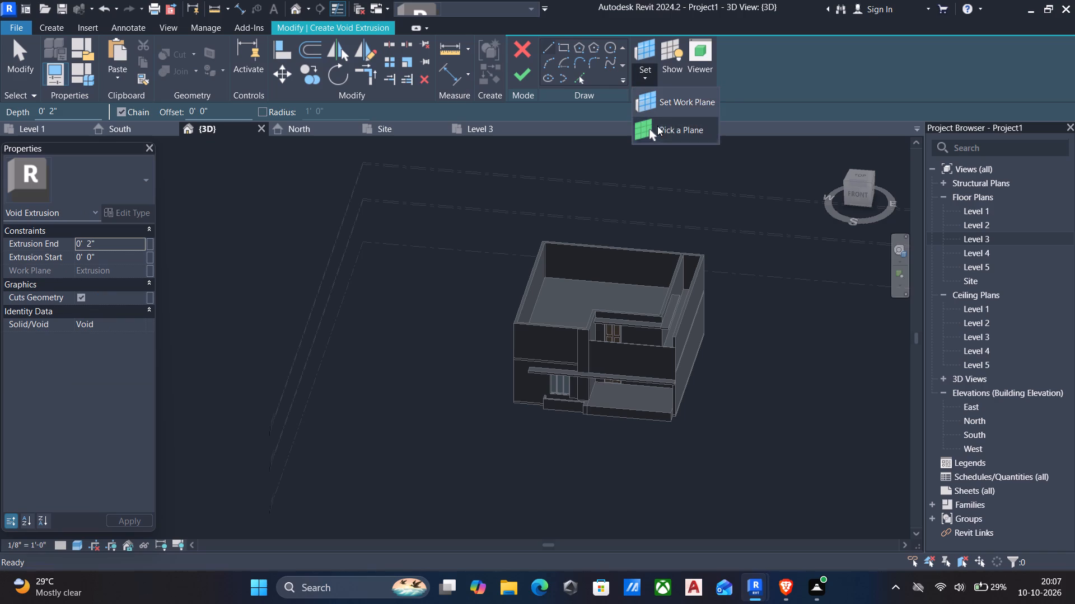
{"action": "left_click", "coordinate": [658, 132]}
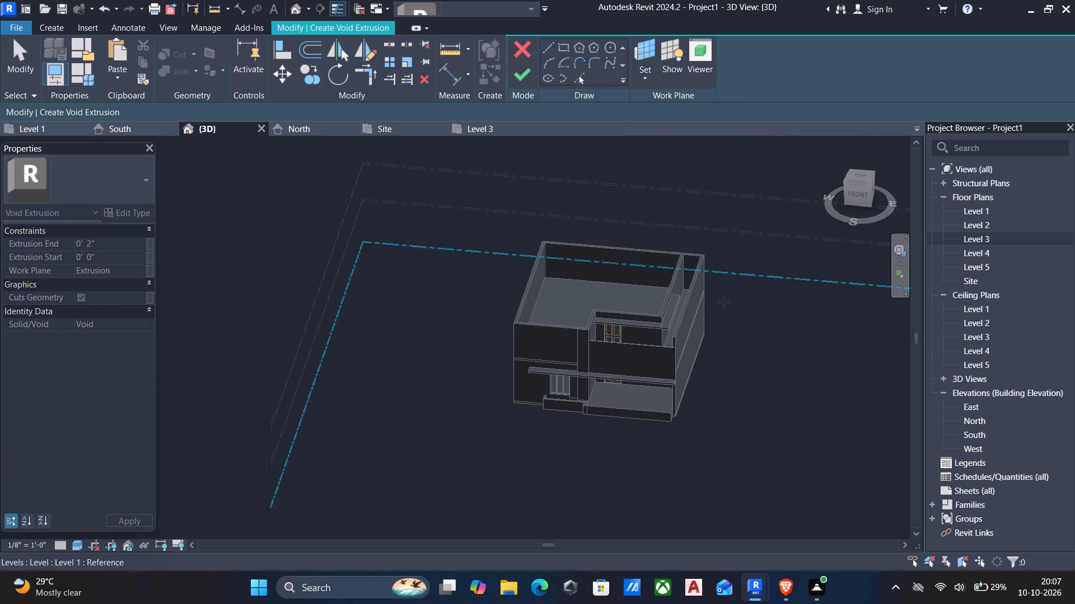
{"action": "left_click", "coordinate": [618, 347]}
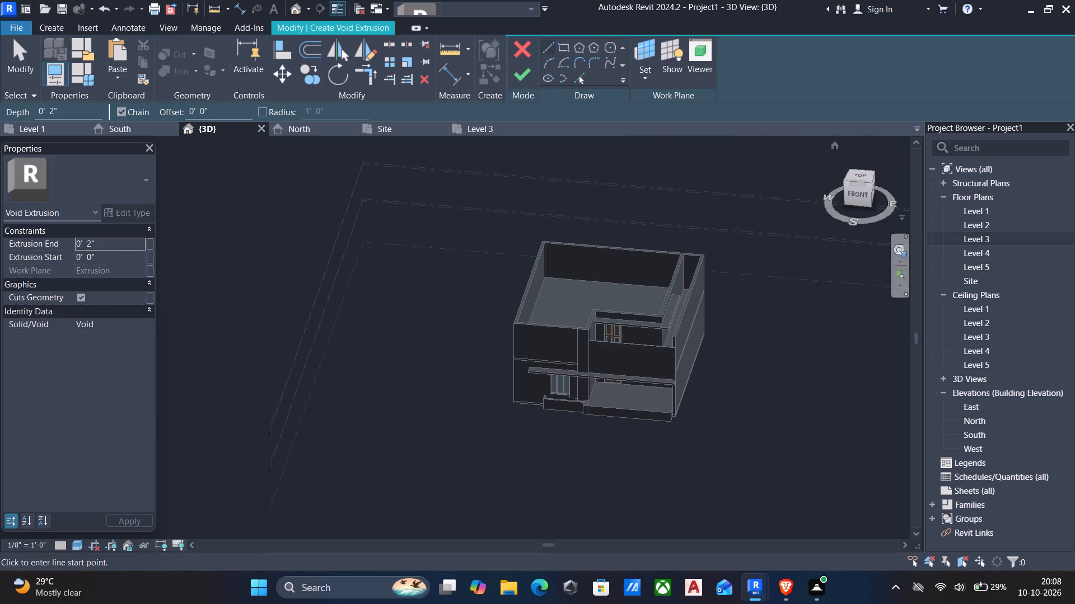
Sketch the void's rectangle from the balcony panel's top edge down to its bottom east corner, about 13'-7" by 9'-4".
{"action": "left_click", "coordinate": [856, 190]}
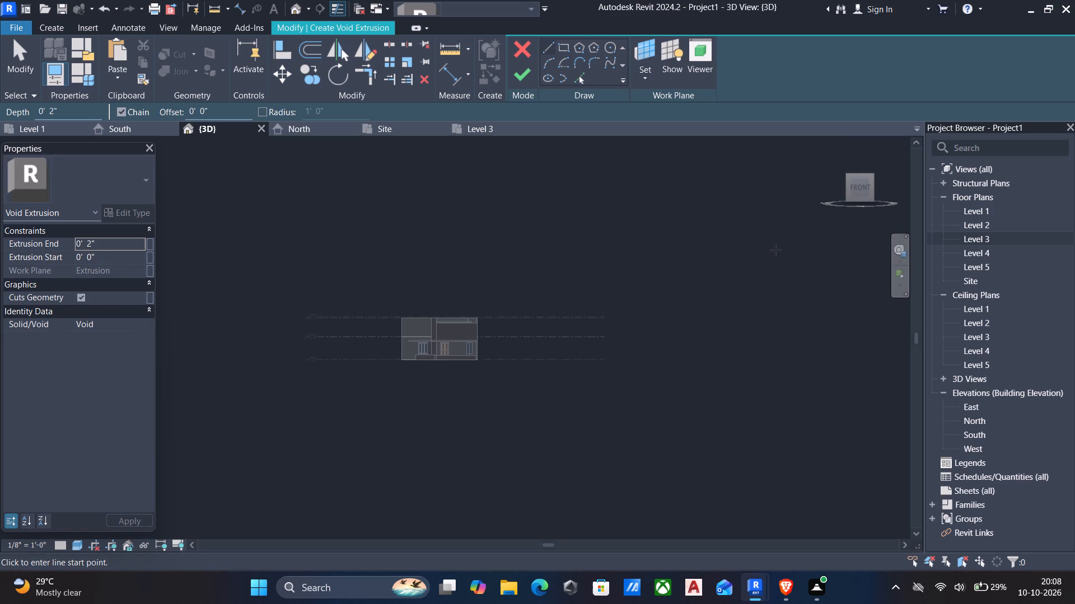
{"action": "scroll", "coordinate": [464, 329], "scroll_direction": "up", "scroll_amount": 5}
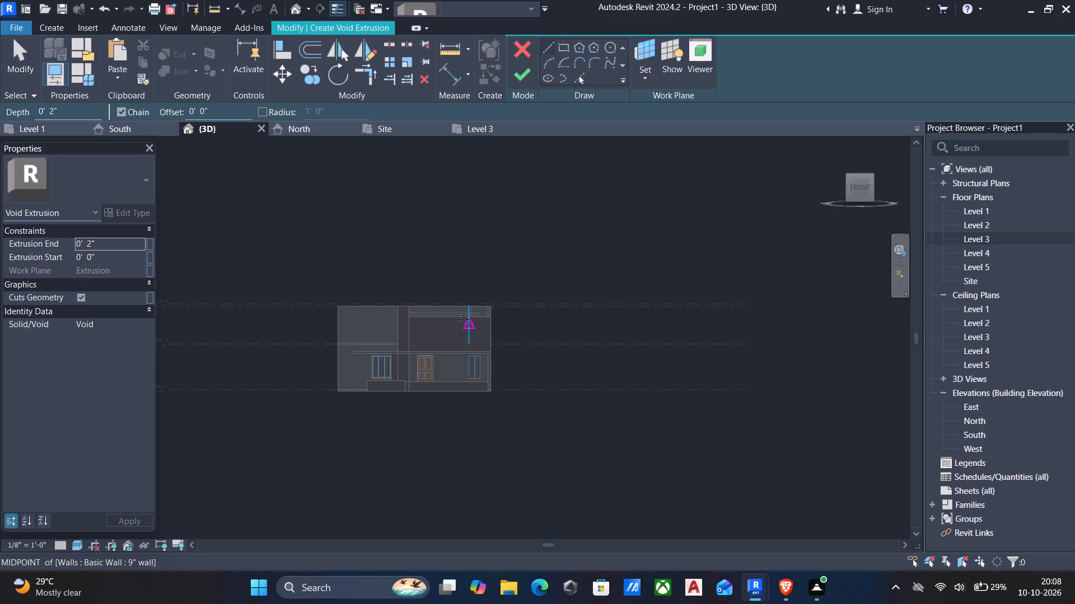
{"action": "scroll", "coordinate": [462, 325], "scroll_direction": "up", "scroll_amount": 5}
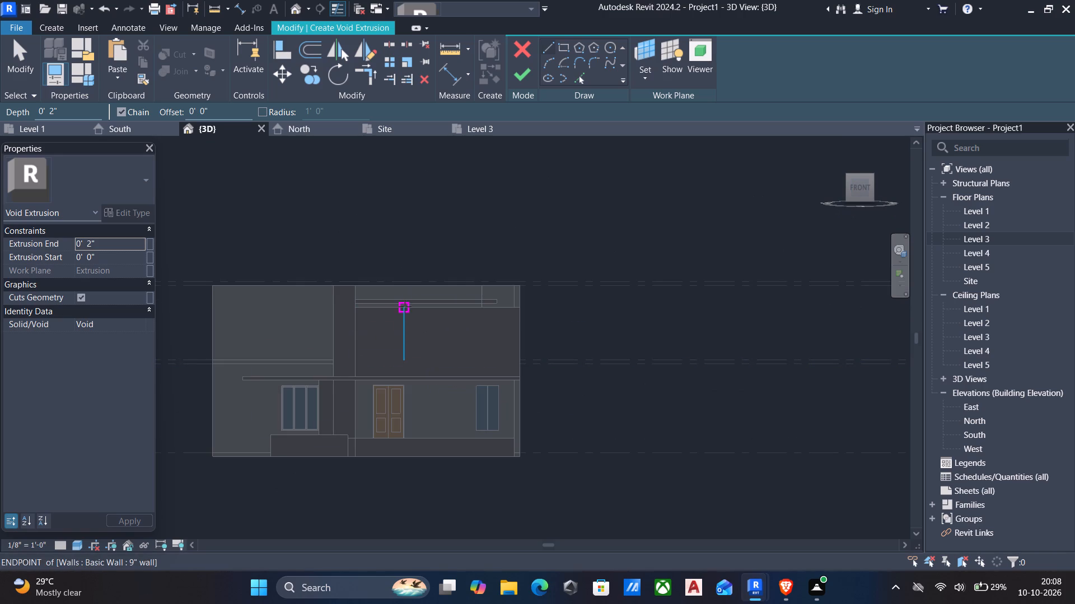
{"action": "scroll", "coordinate": [409, 315], "scroll_direction": "up", "scroll_amount": 2}
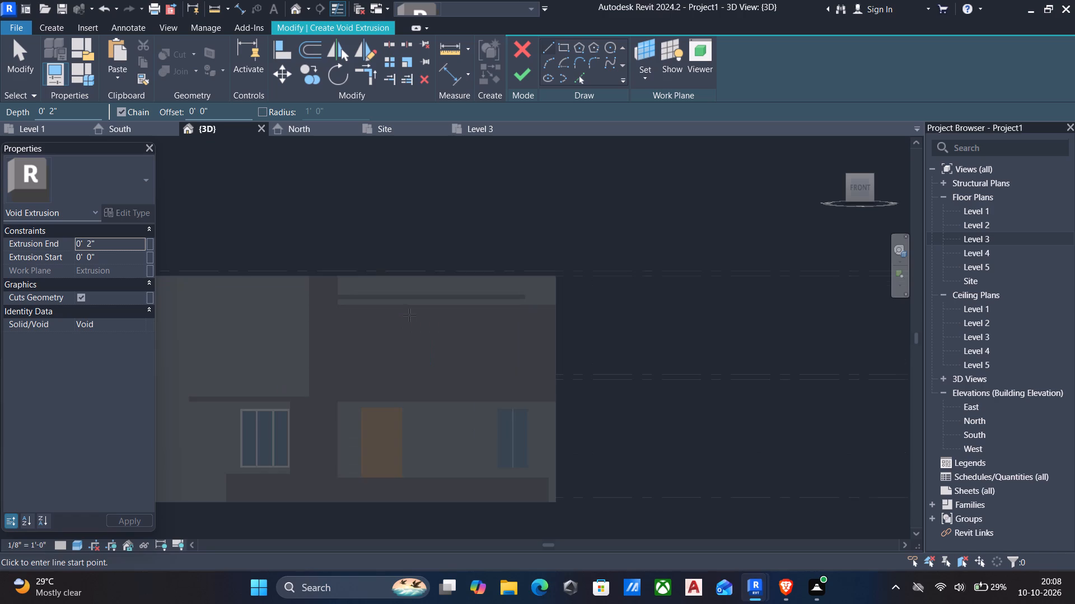
{"action": "left_click", "coordinate": [415, 307]}
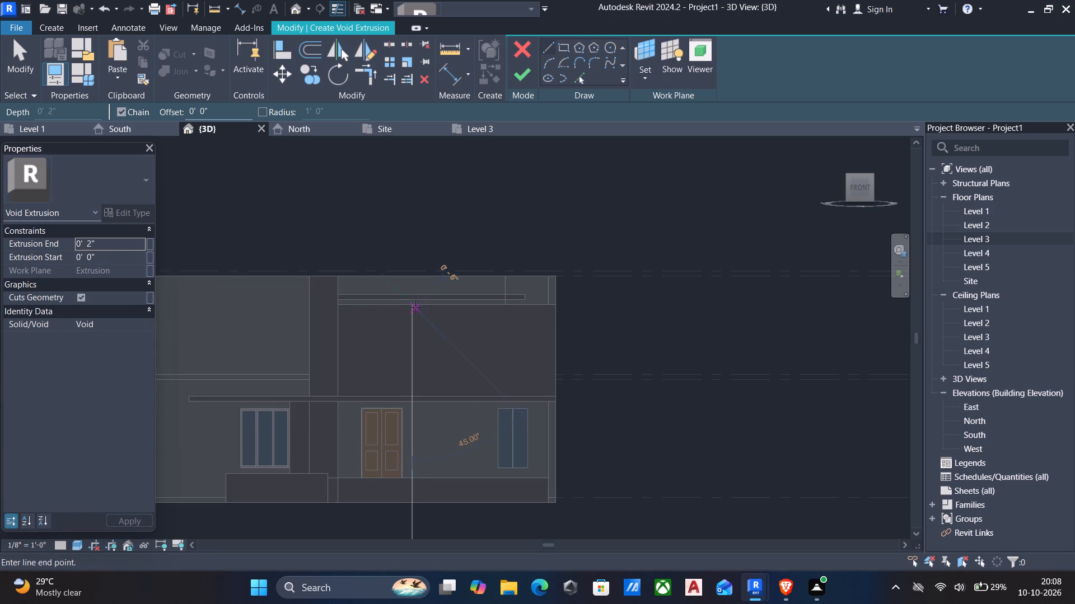
{"action": "key", "text": "Escape"}
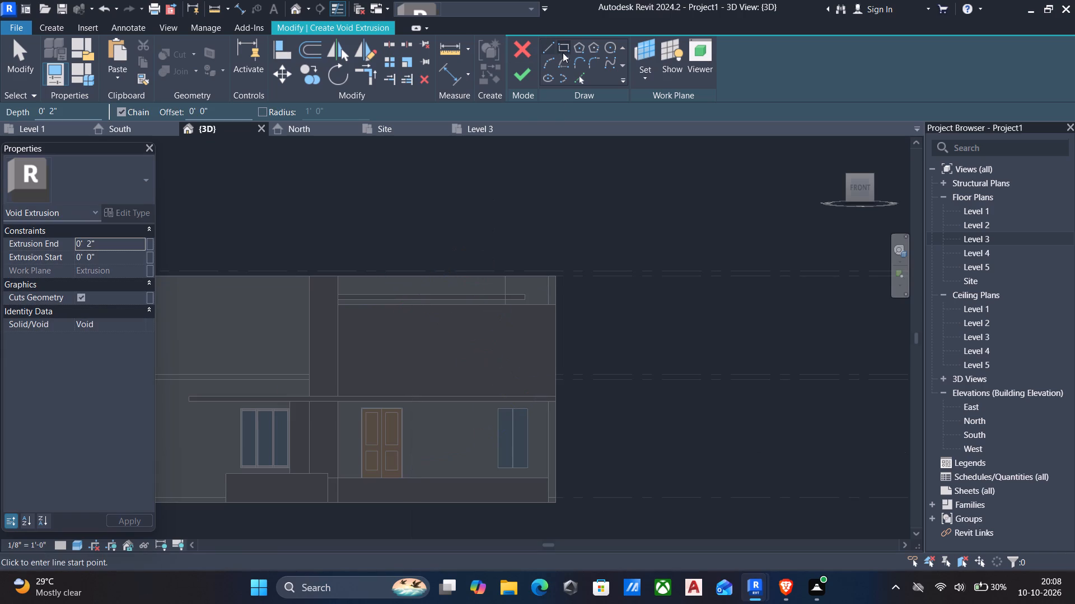
{"action": "left_click", "coordinate": [563, 42]}
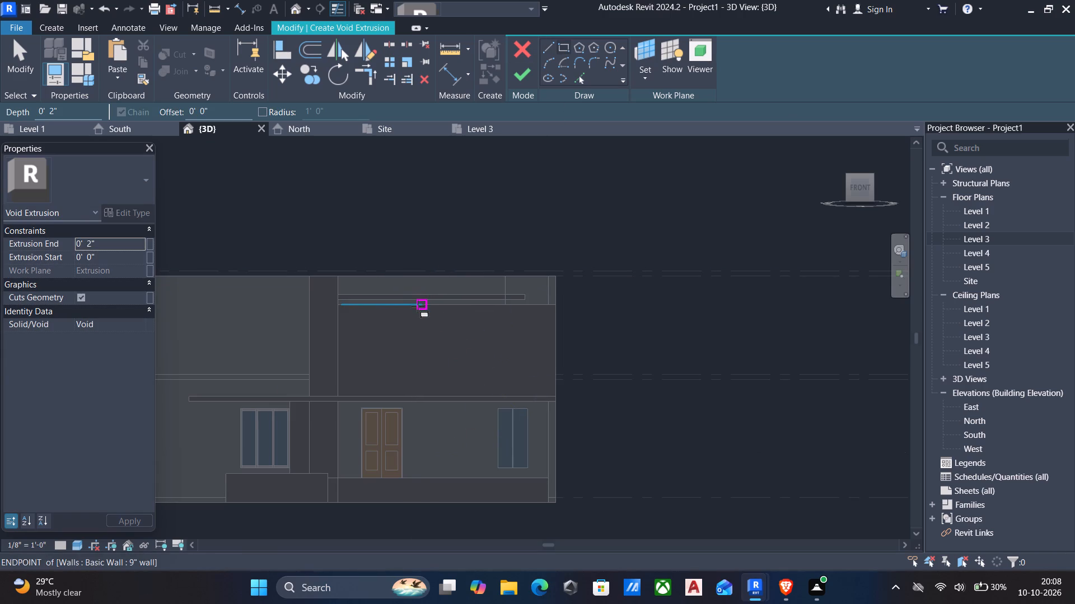
{"action": "left_click", "coordinate": [419, 308]}
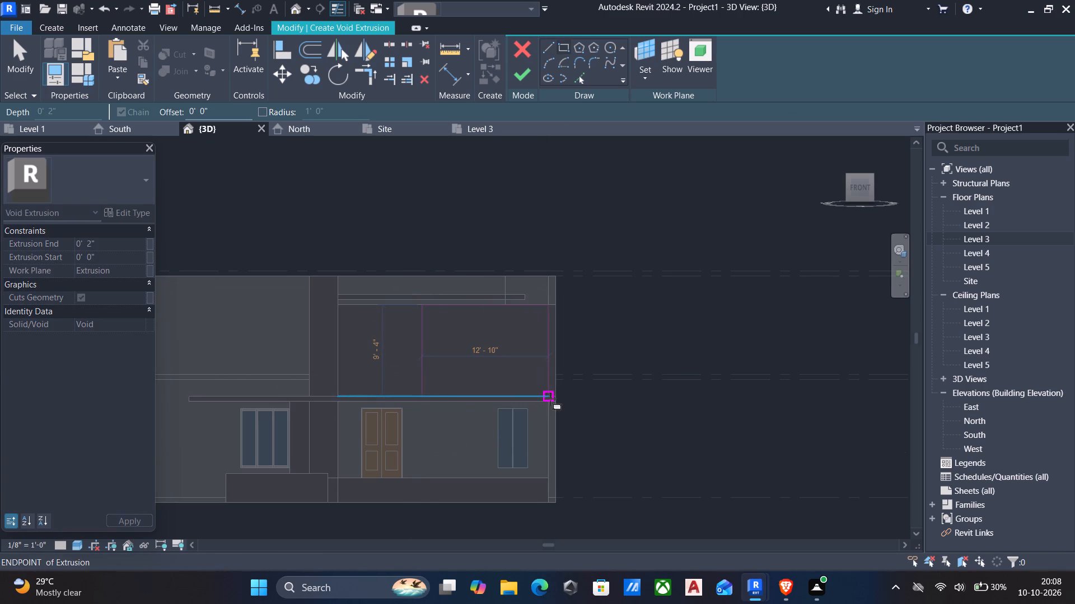
{"action": "scroll", "coordinate": [550, 399], "scroll_direction": "up", "scroll_amount": 4}
{"action": "left_click", "coordinate": [560, 394]}
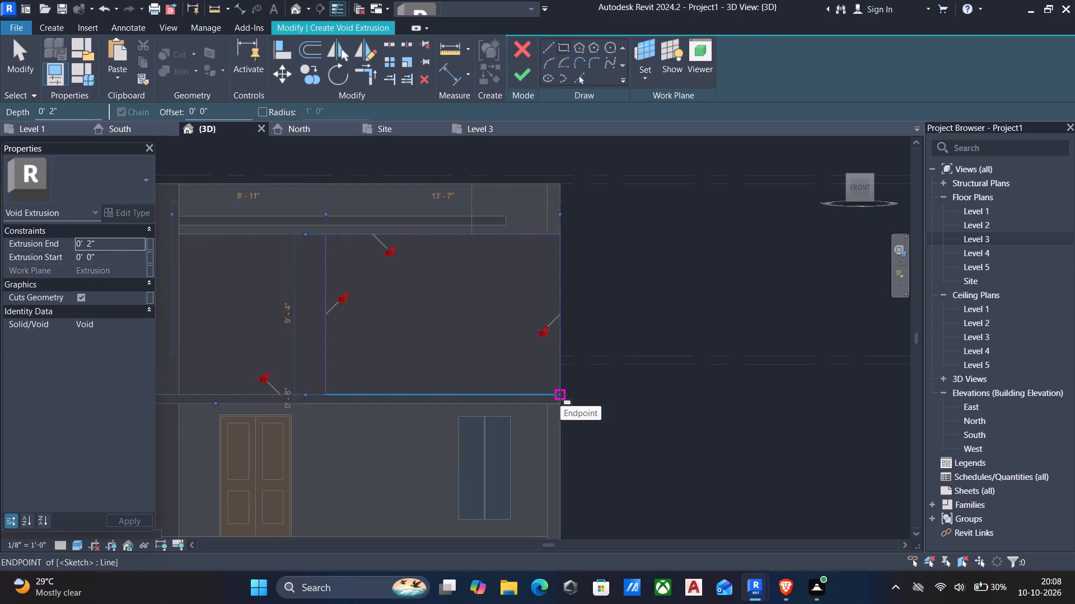
{"action": "key", "text": "Escape"}
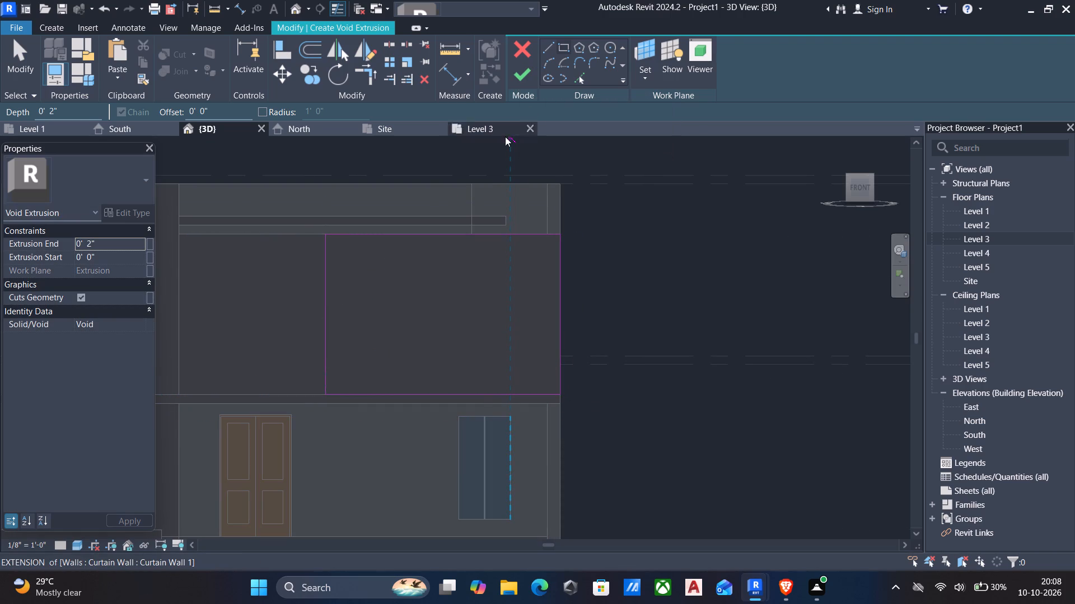
{"action": "key", "text": "Escape"}
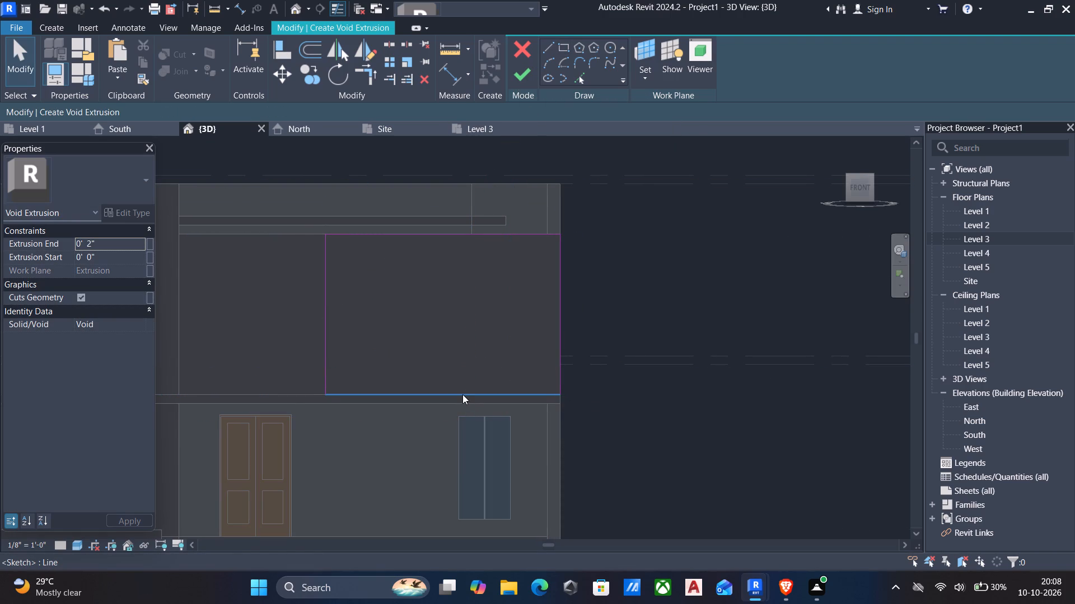
Nudge the rectangle's bottom edge up about 1'-4" above the panel's base, making the profile 8'-0" high.
{"action": "left_click", "coordinate": [462, 394]}
{"action": "key", "text": "Up"}
{"action": "key", "text": "Up"}
{"action": "key", "text": "Up"}
{"action": "key", "text": "Up"}
{"action": "key", "text": "Up"}
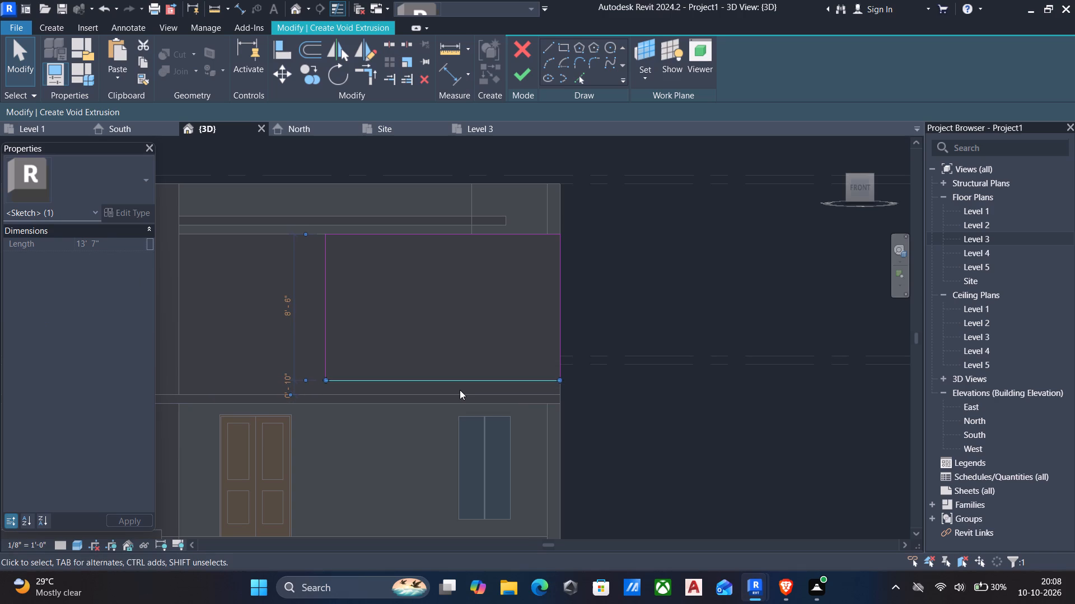
{"action": "key", "text": "Up"}
{"action": "key", "text": "Up"}
{"action": "key", "text": "Up"}
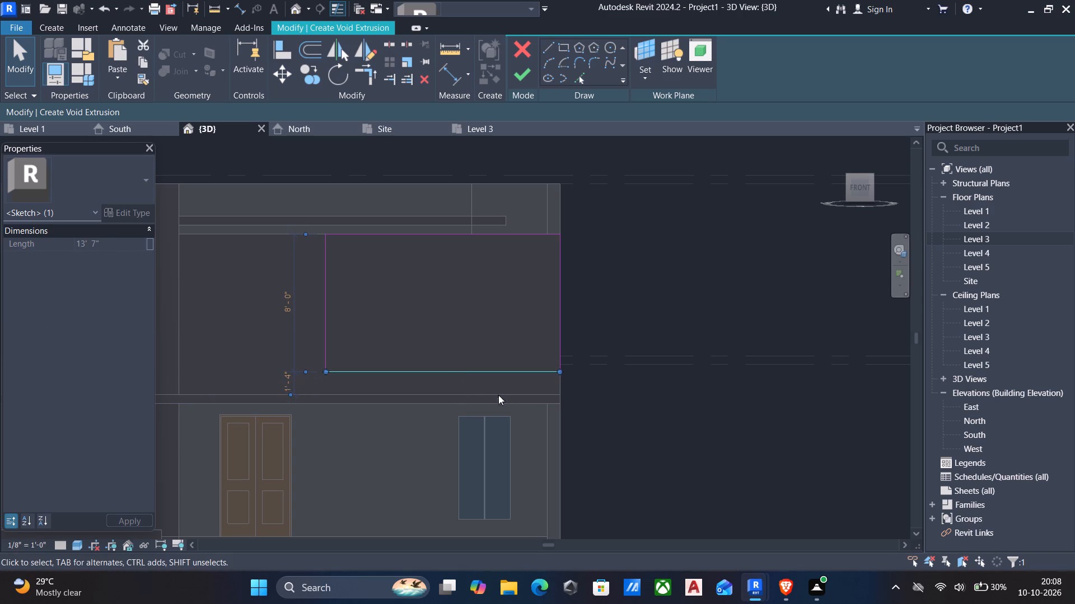
Nudge the rectangle's east edge inward to make the profile about 12'-11" wide, and finish the 2" void extrusion.
{"action": "left_click", "coordinate": [562, 305]}
{"action": "key", "text": "Left"}
{"action": "key", "text": "Left"}
{"action": "key", "text": "Left"}
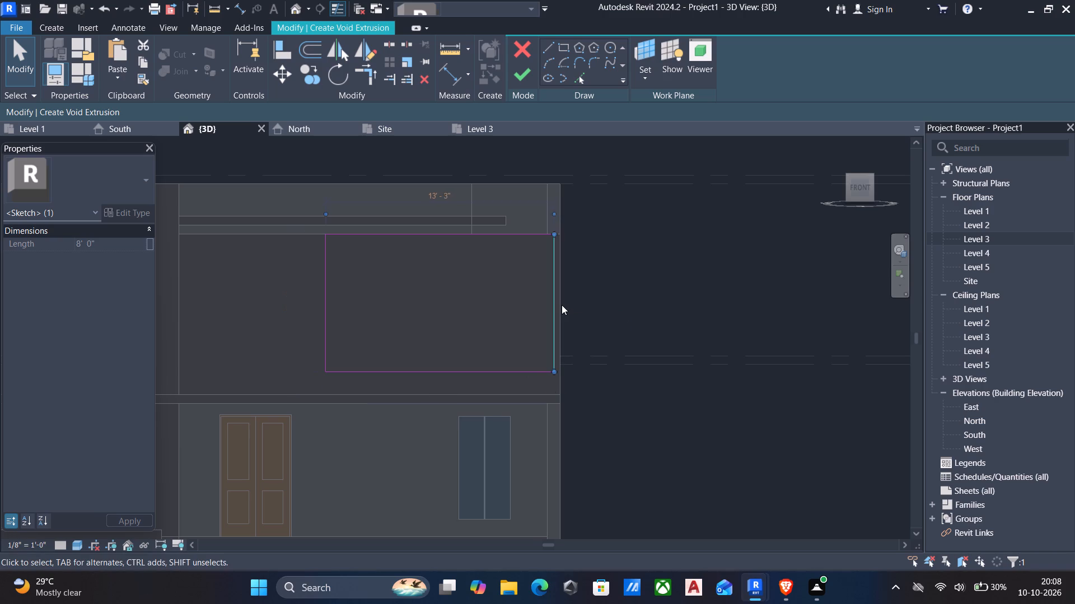
{"action": "key", "text": "Left"}
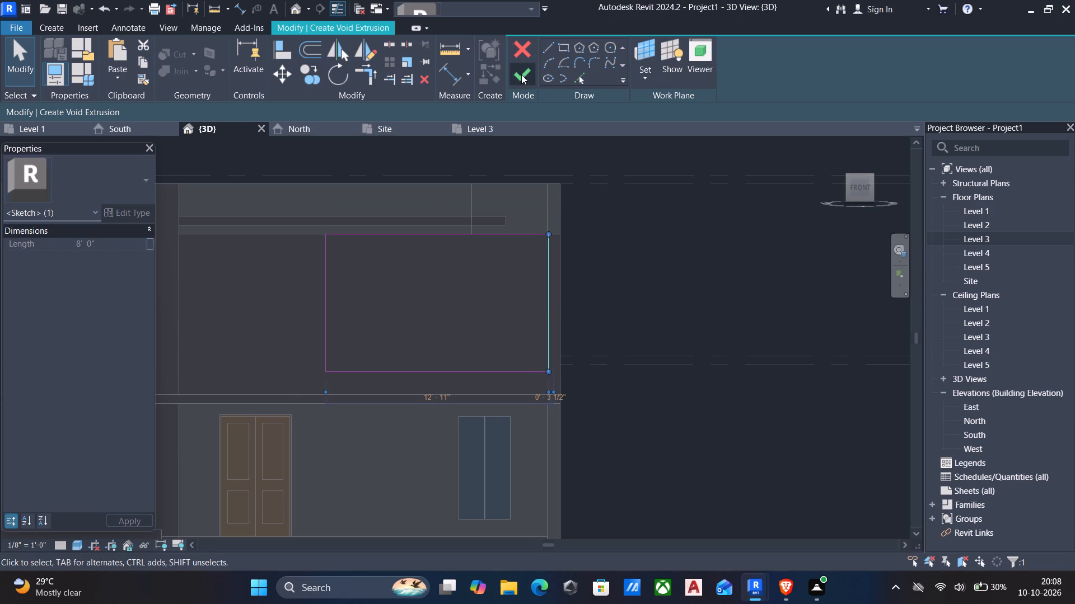
{"action": "left_click", "coordinate": [521, 74]}
Examine the opening cut through the balcony panel from the front and east sides, including the strip above the canopy.
{"action": "middle_click_drag", "start_coordinate": [643, 296], "coordinate": [662, 372], "text": "shift"}
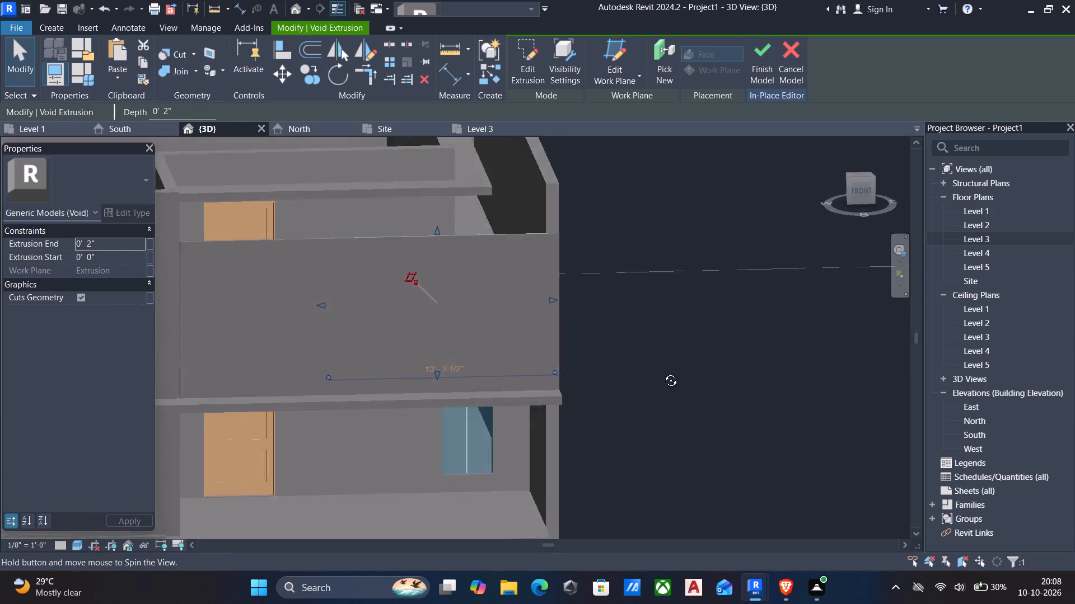
{"action": "middle_click_drag", "start_coordinate": [662, 372], "coordinate": [758, 431], "text": "shift"}
{"action": "scroll", "coordinate": [610, 312], "scroll_direction": "down", "scroll_amount": 2}
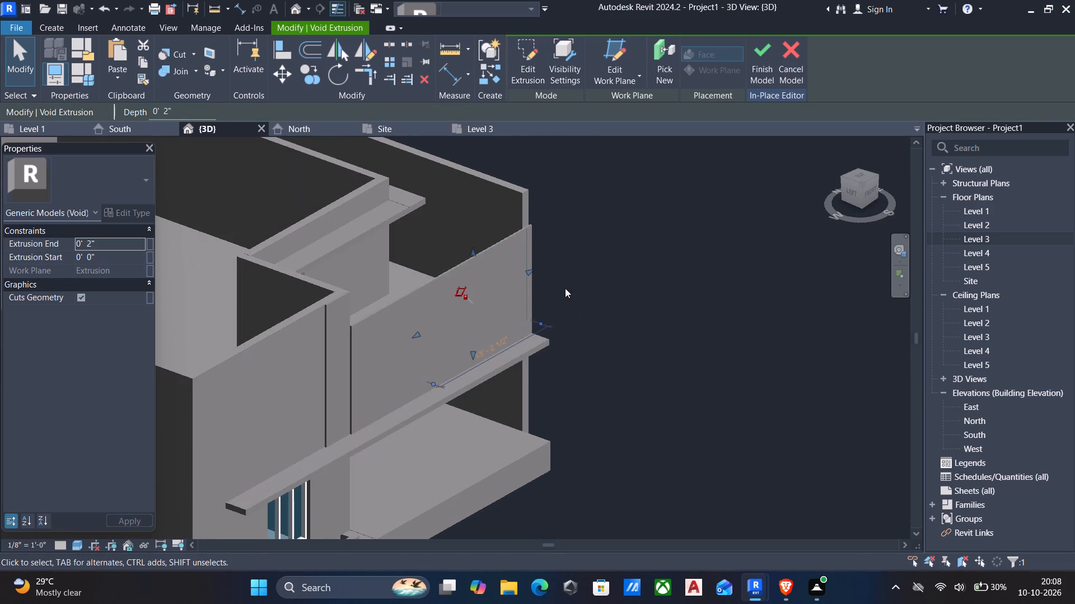
{"action": "key", "text": "Escape"}
{"action": "middle_click_drag", "start_coordinate": [682, 341], "coordinate": [642, 367]}
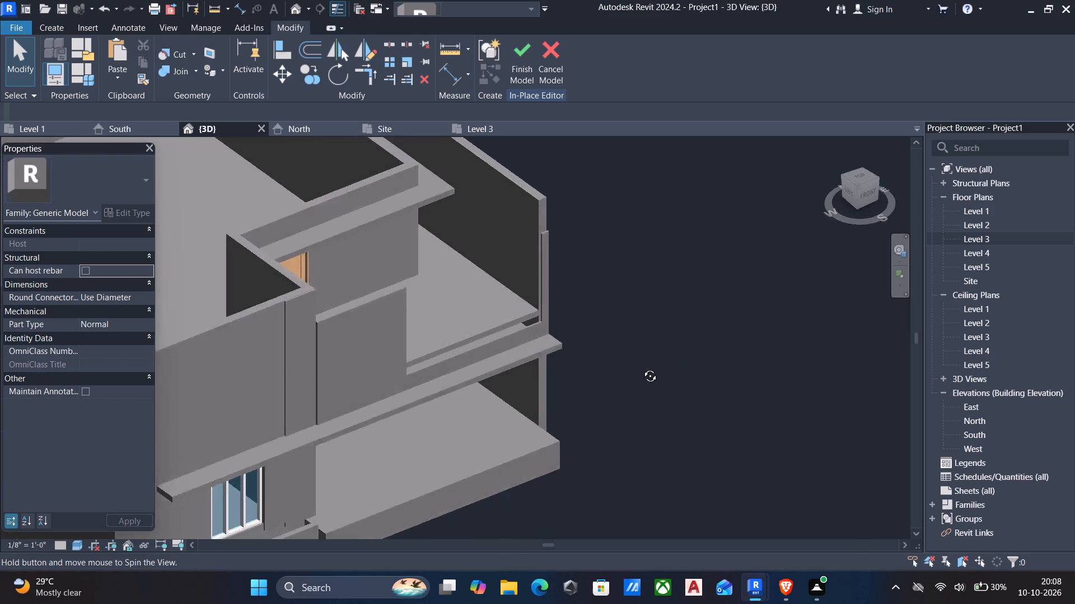
{"action": "middle_click_drag", "start_coordinate": [642, 367], "coordinate": [447, 398]}
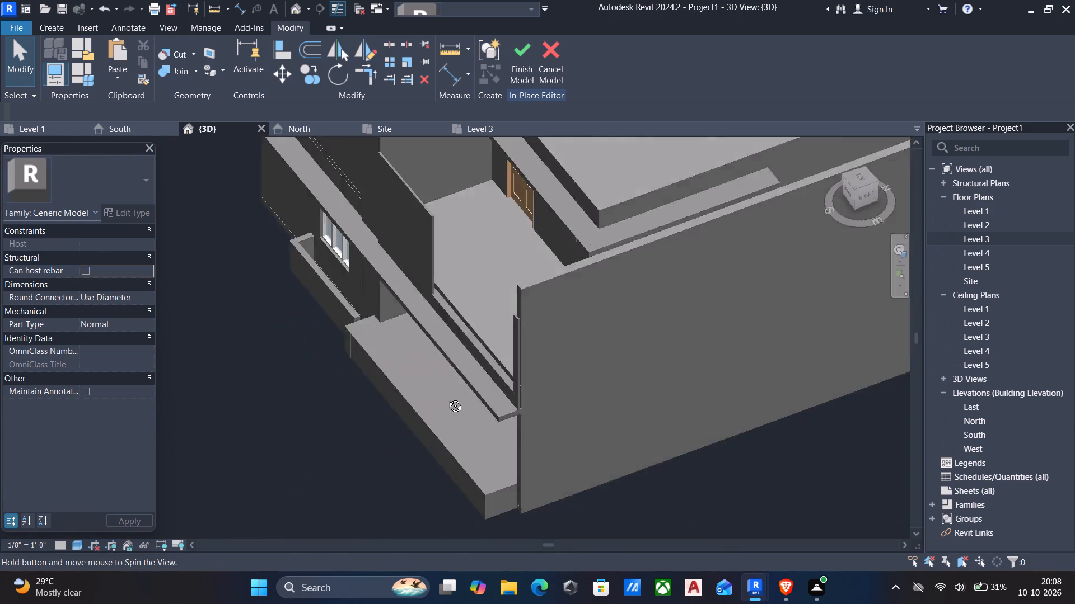
{"action": "middle_click_drag", "start_coordinate": [447, 398], "coordinate": [351, 413]}
{"action": "key", "text": "Escape"}
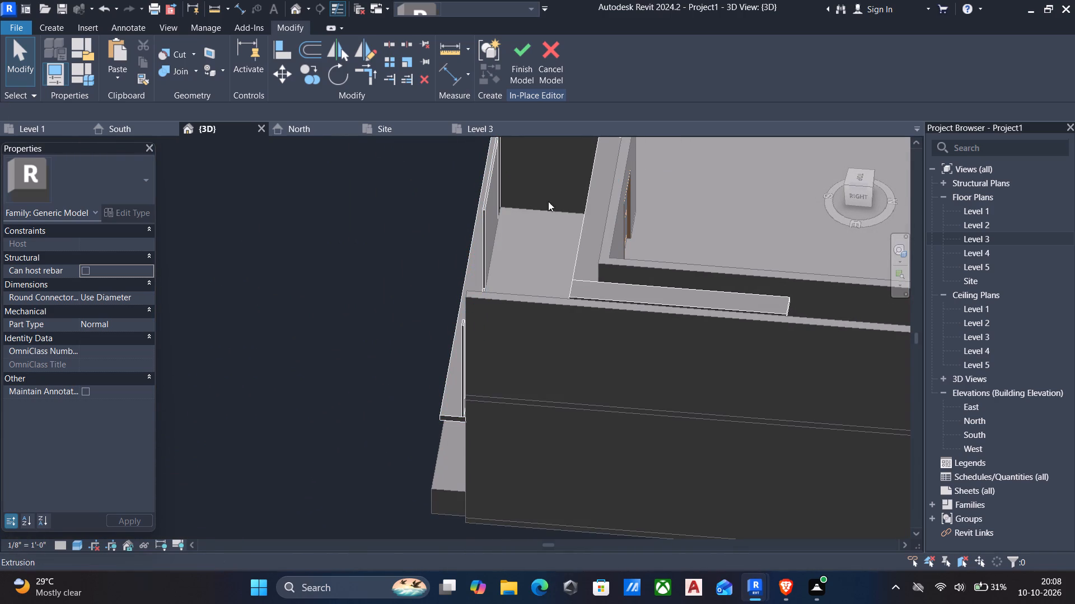
{"action": "middle_click_drag", "start_coordinate": [510, 234], "coordinate": [520, 246]}
{"action": "scroll", "coordinate": [477, 291], "scroll_direction": "up", "scroll_amount": 6}
{"action": "scroll", "coordinate": [474, 289], "scroll_direction": "down", "scroll_amount": 1, "text": "shift"}
{"action": "middle_click_drag", "start_coordinate": [475, 309], "coordinate": [498, 303], "text": "shift"}
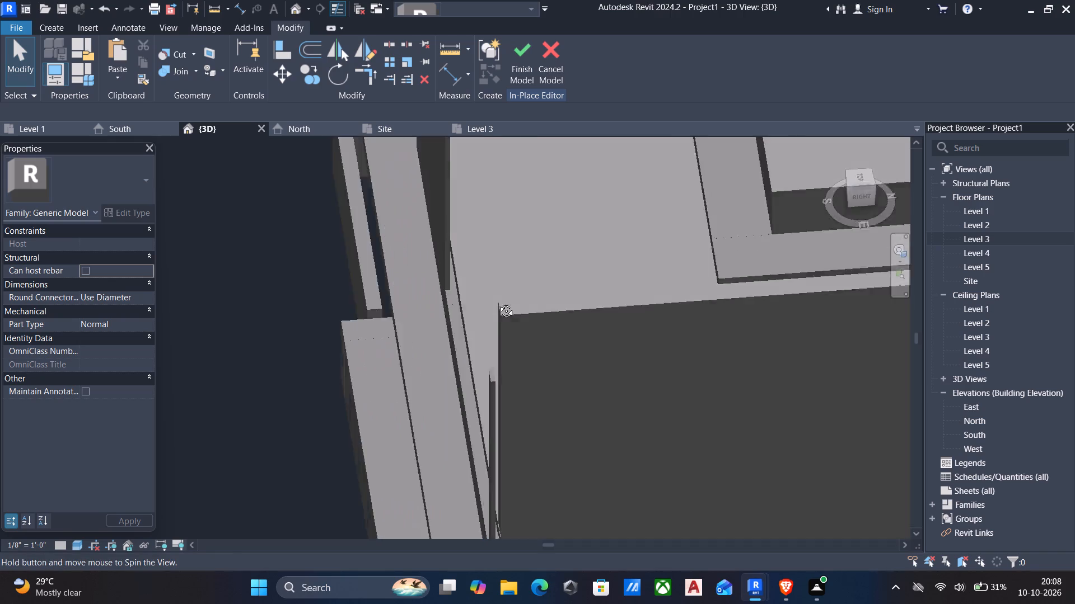
{"action": "middle_click_drag", "start_coordinate": [498, 303], "coordinate": [649, 240], "text": "shift"}
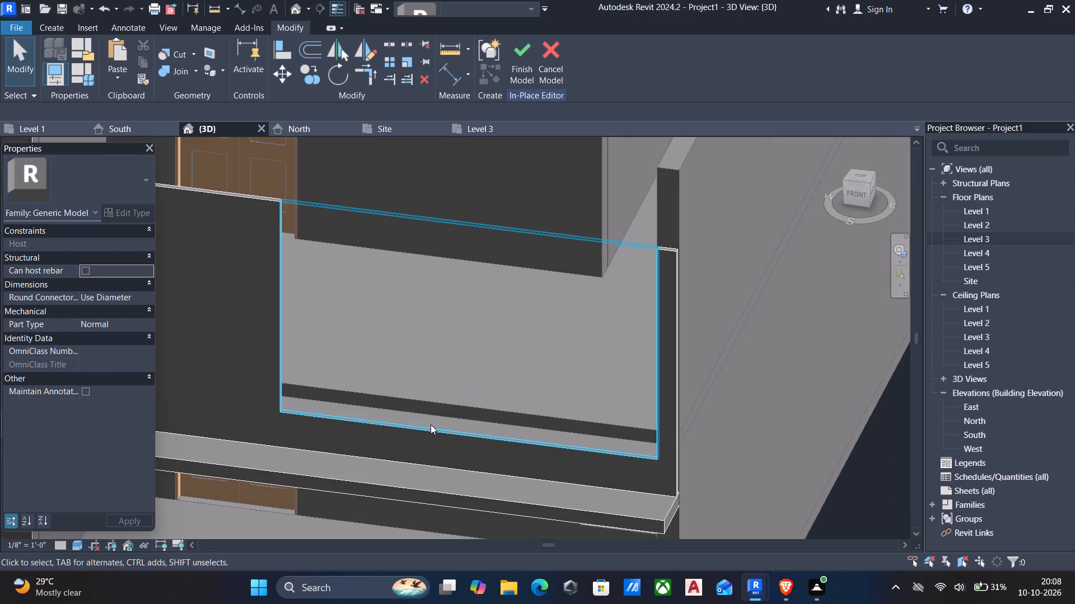
{"action": "left_click", "coordinate": [419, 458]}
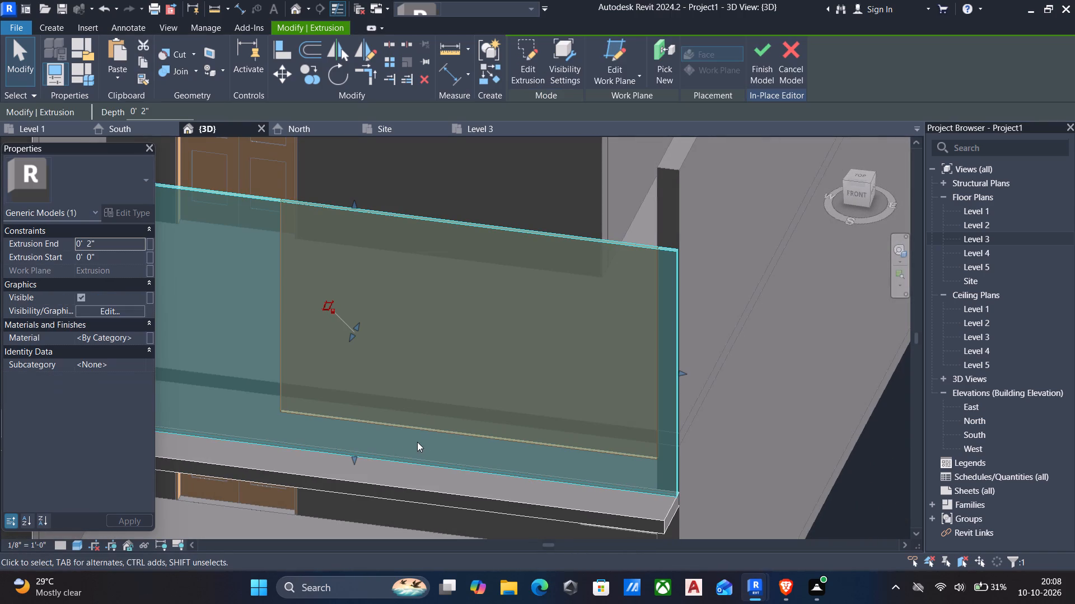
{"action": "scroll", "coordinate": [390, 361], "scroll_direction": "down", "scroll_amount": 6}
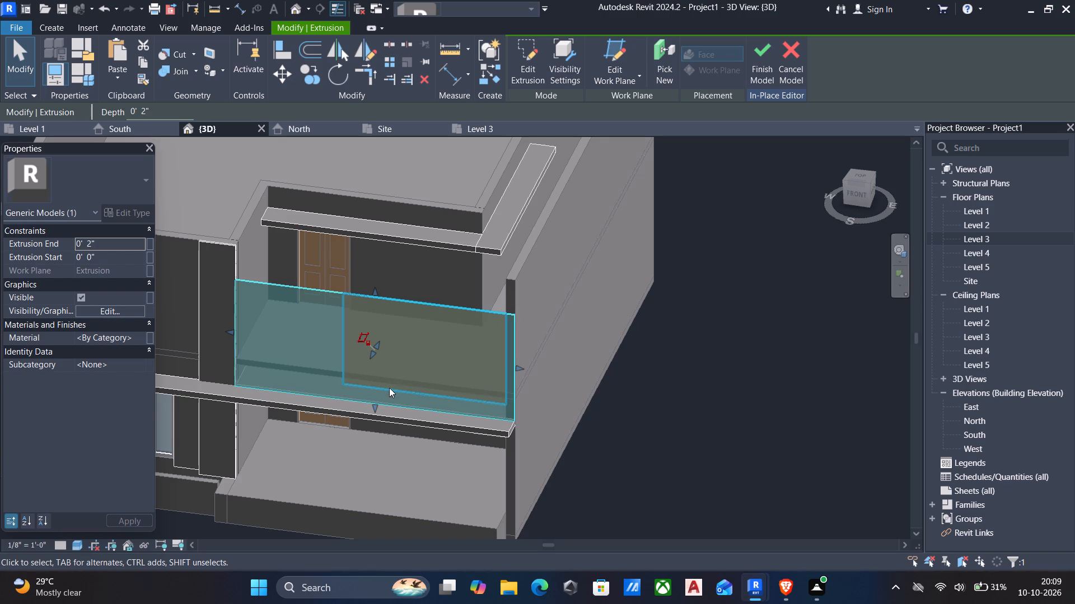
{"action": "key", "text": "Escape"}
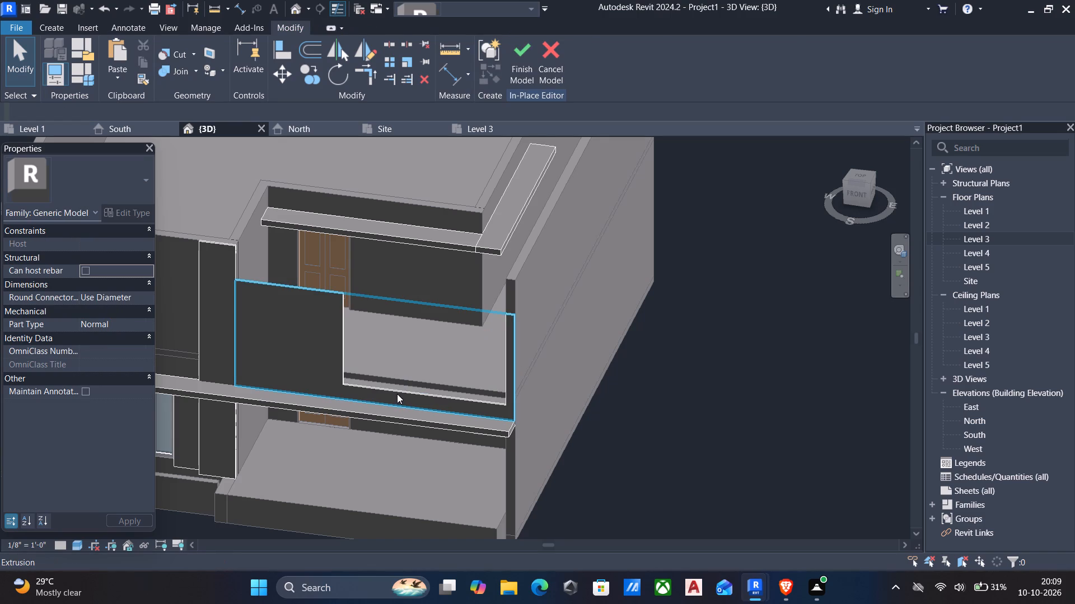
Raise the void opening's bottom edge in the front view until it lines up with the upper level line at the balcony floor.
{"action": "left_click", "coordinate": [398, 391]}
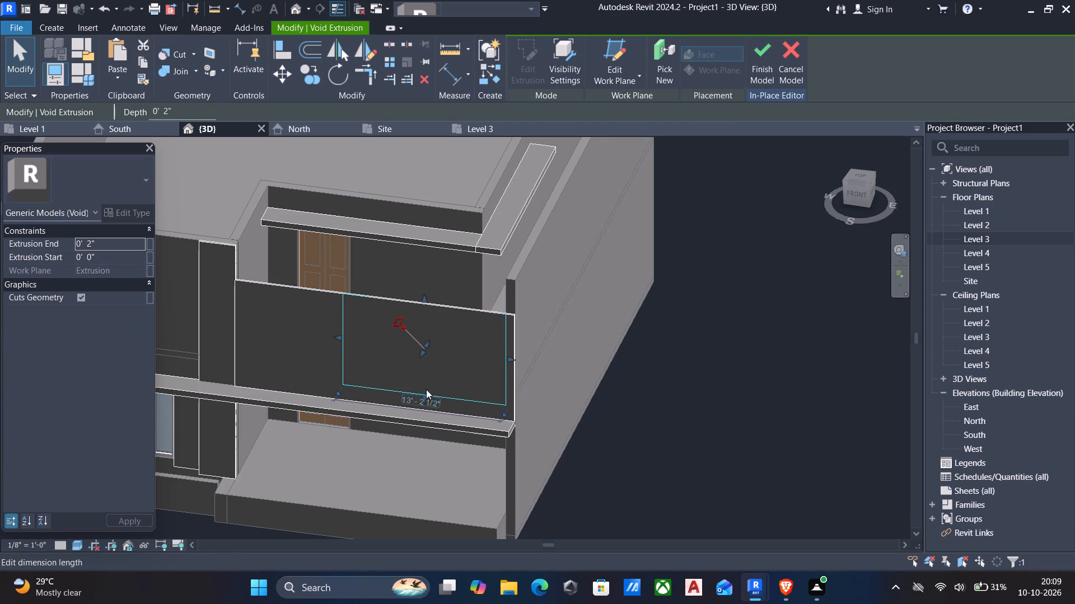
{"action": "left_click", "coordinate": [859, 191]}
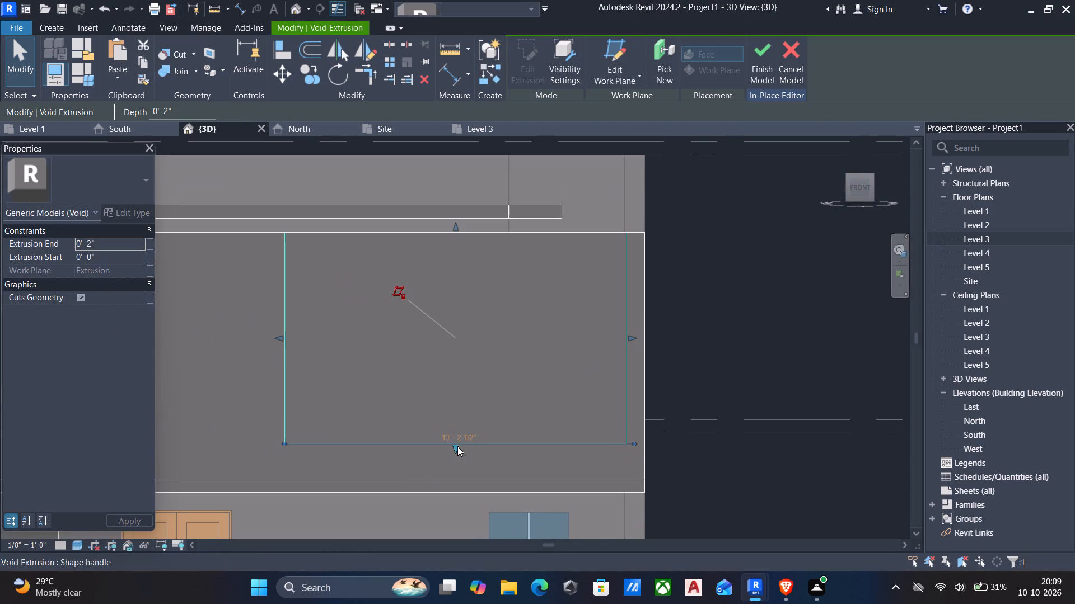
{"action": "left_click_drag", "start_coordinate": [455, 449], "coordinate": [456, 432]}
{"action": "scroll", "coordinate": [690, 227], "scroll_direction": "down", "scroll_amount": 2}
{"action": "key", "text": "Escape"}
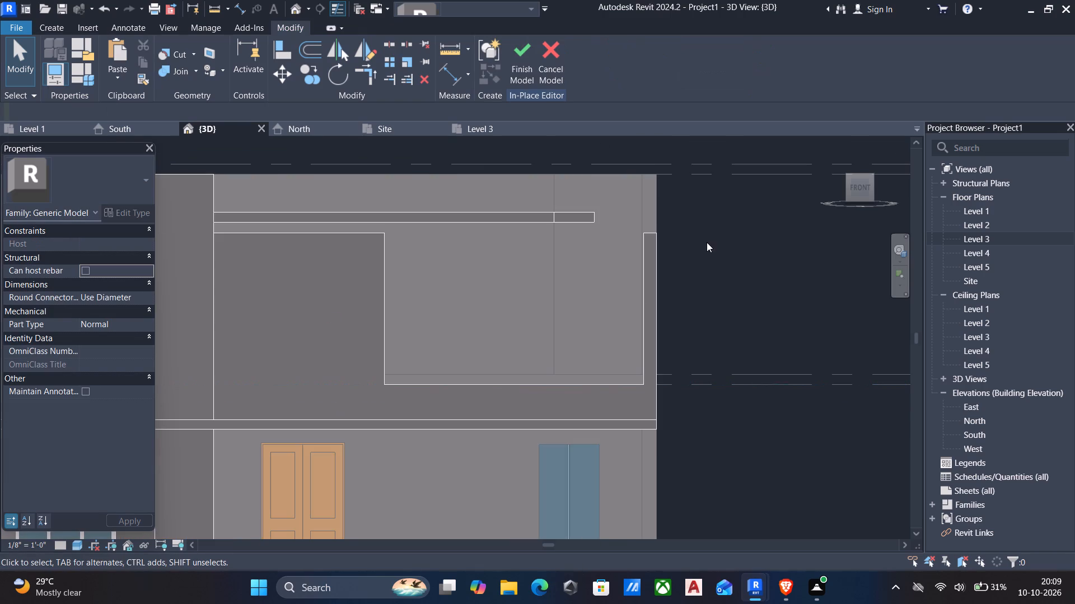
{"action": "middle_click_drag", "start_coordinate": [713, 267], "coordinate": [691, 340], "text": "shift"}
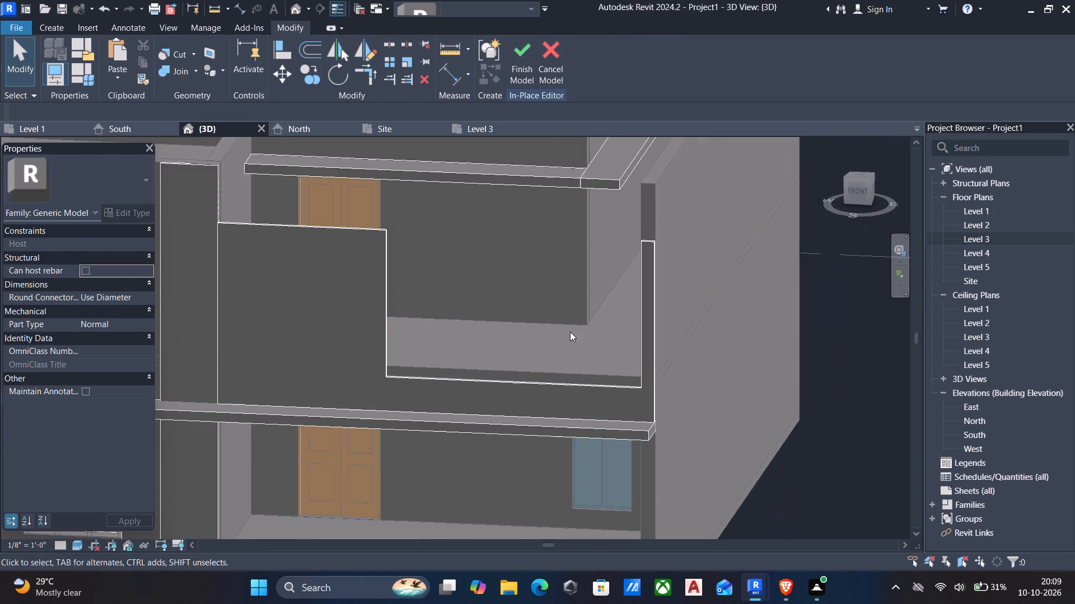
{"action": "left_click", "coordinate": [514, 380]}
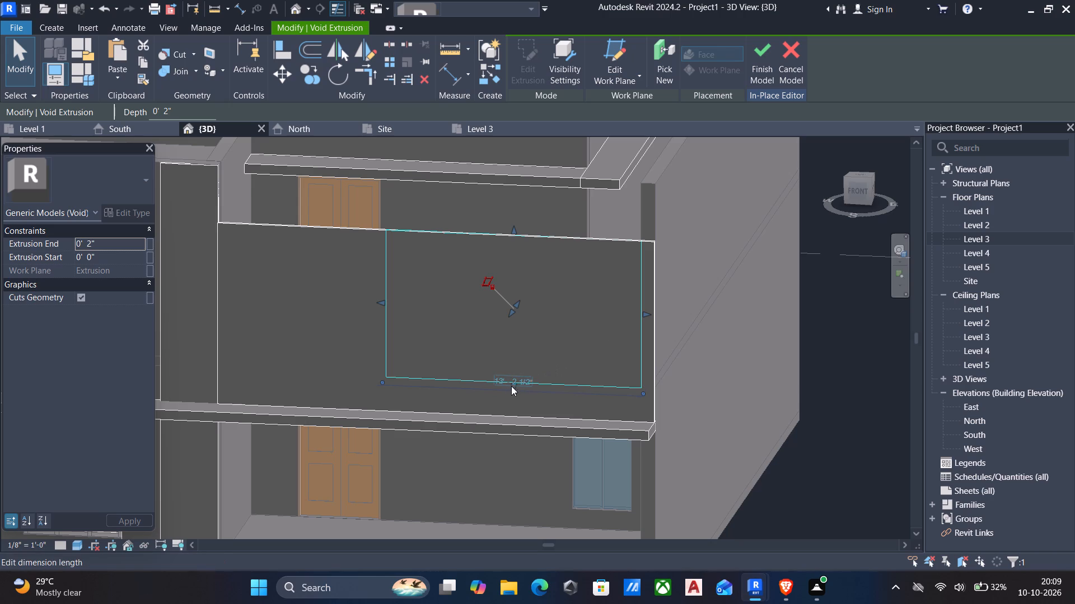
{"action": "left_click", "coordinate": [852, 188]}
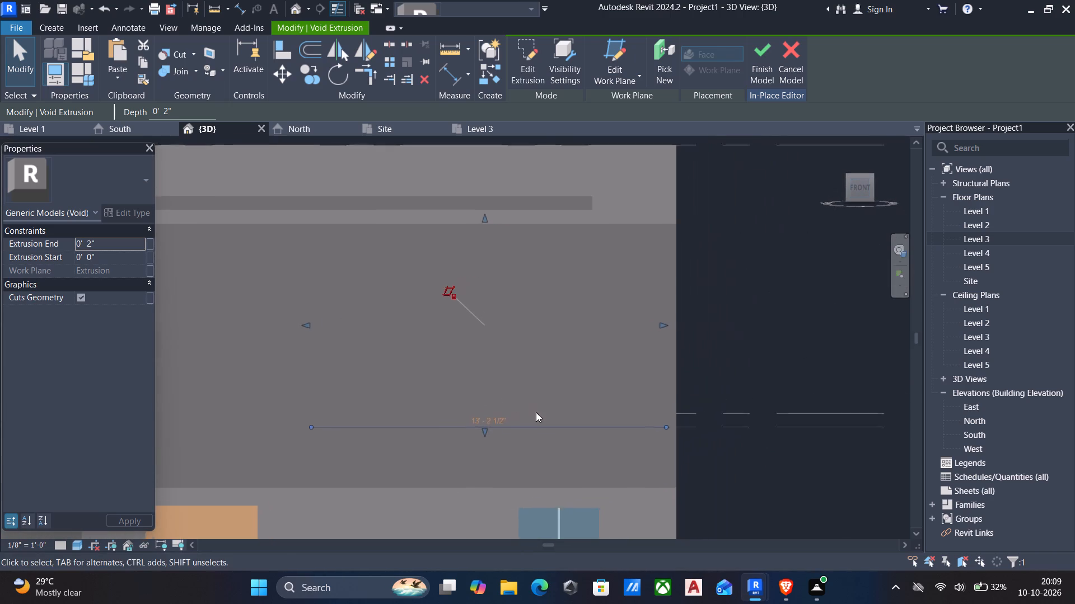
{"action": "left_click_drag", "start_coordinate": [452, 445], "coordinate": [454, 428]}
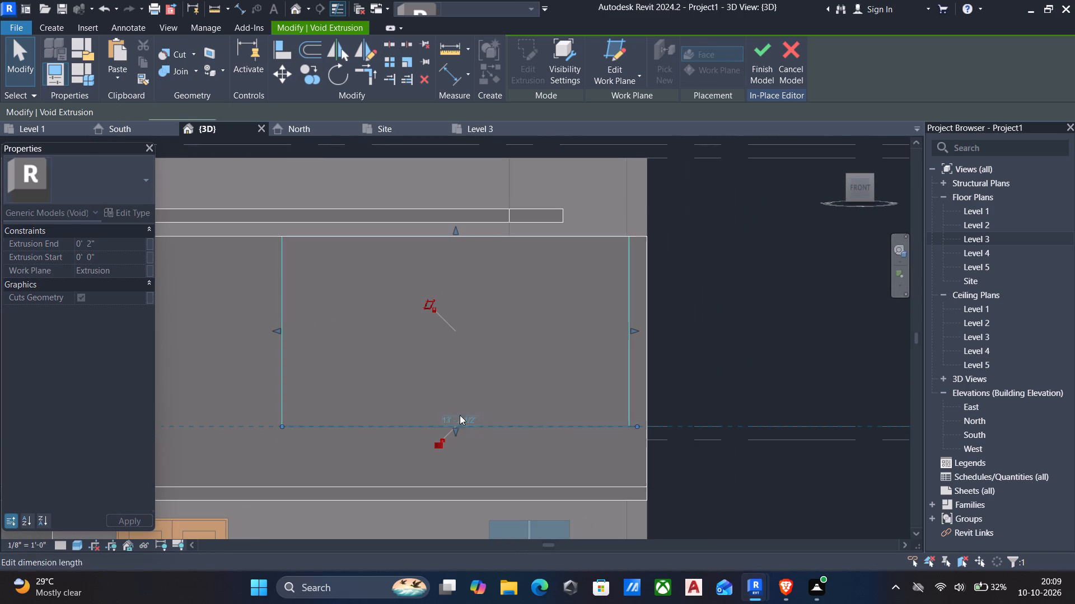
{"action": "middle_click_drag", "start_coordinate": [763, 200], "coordinate": [690, 308], "text": "shift"}
{"action": "key", "text": "Escape"}
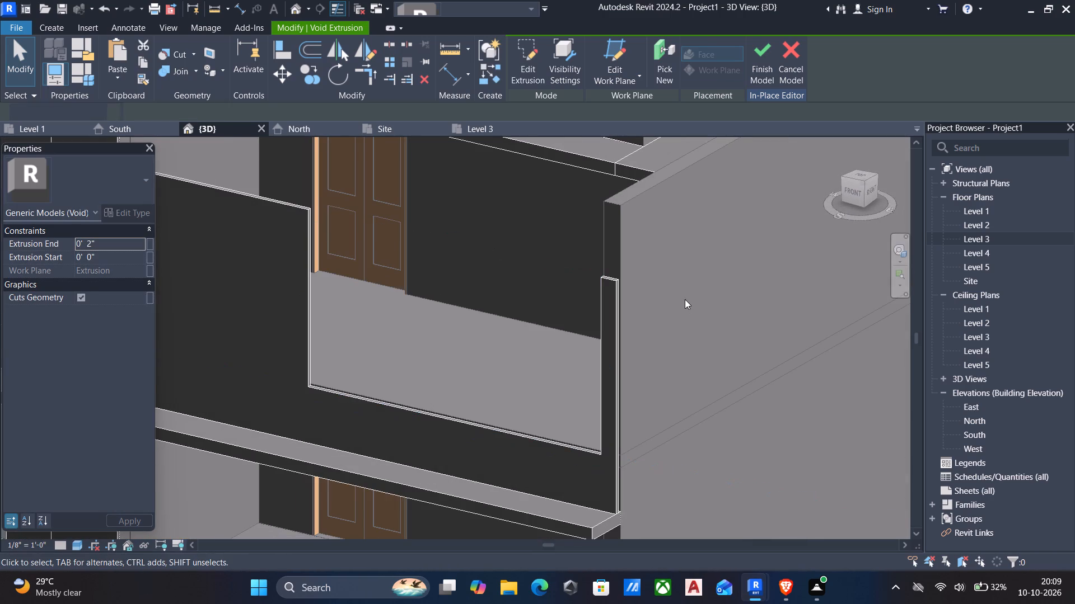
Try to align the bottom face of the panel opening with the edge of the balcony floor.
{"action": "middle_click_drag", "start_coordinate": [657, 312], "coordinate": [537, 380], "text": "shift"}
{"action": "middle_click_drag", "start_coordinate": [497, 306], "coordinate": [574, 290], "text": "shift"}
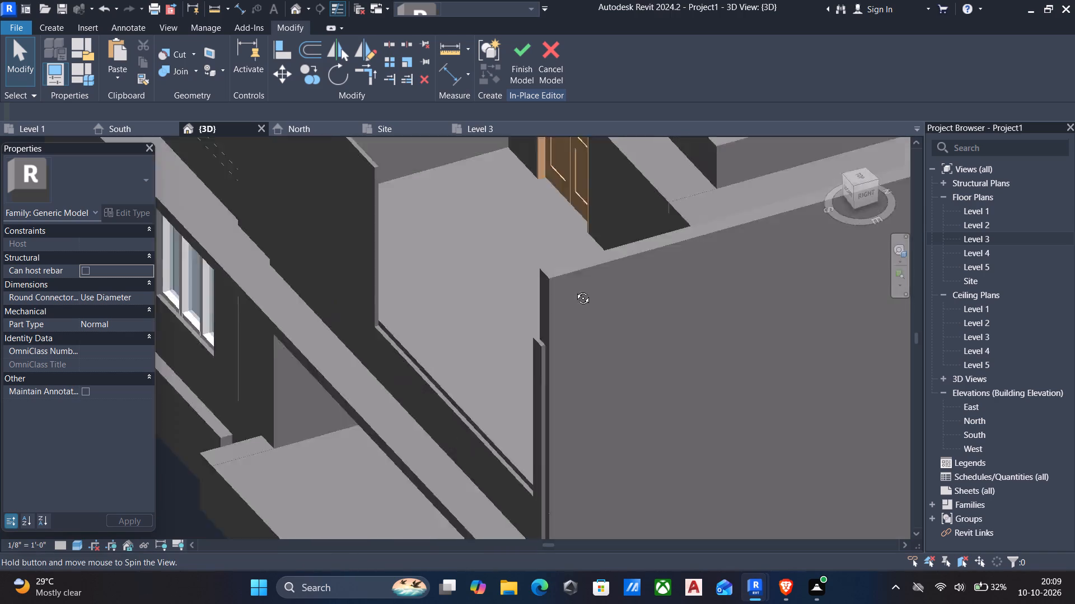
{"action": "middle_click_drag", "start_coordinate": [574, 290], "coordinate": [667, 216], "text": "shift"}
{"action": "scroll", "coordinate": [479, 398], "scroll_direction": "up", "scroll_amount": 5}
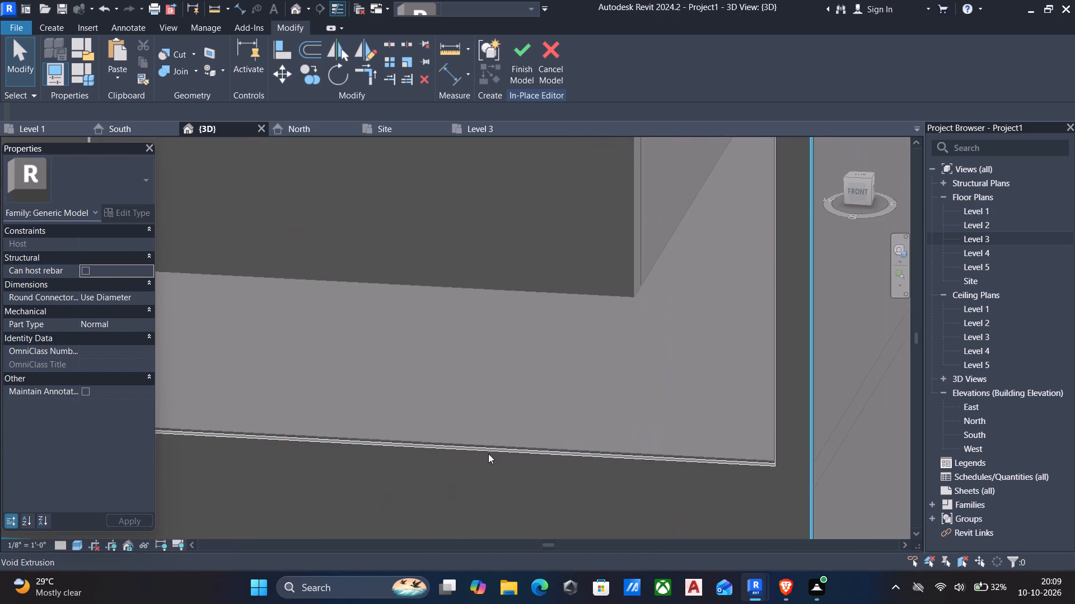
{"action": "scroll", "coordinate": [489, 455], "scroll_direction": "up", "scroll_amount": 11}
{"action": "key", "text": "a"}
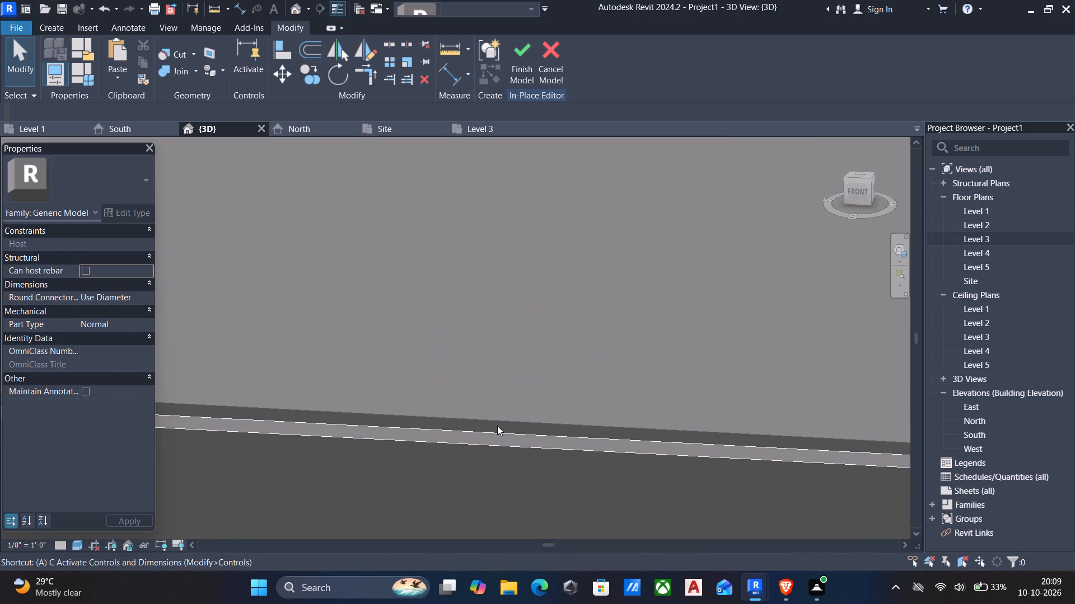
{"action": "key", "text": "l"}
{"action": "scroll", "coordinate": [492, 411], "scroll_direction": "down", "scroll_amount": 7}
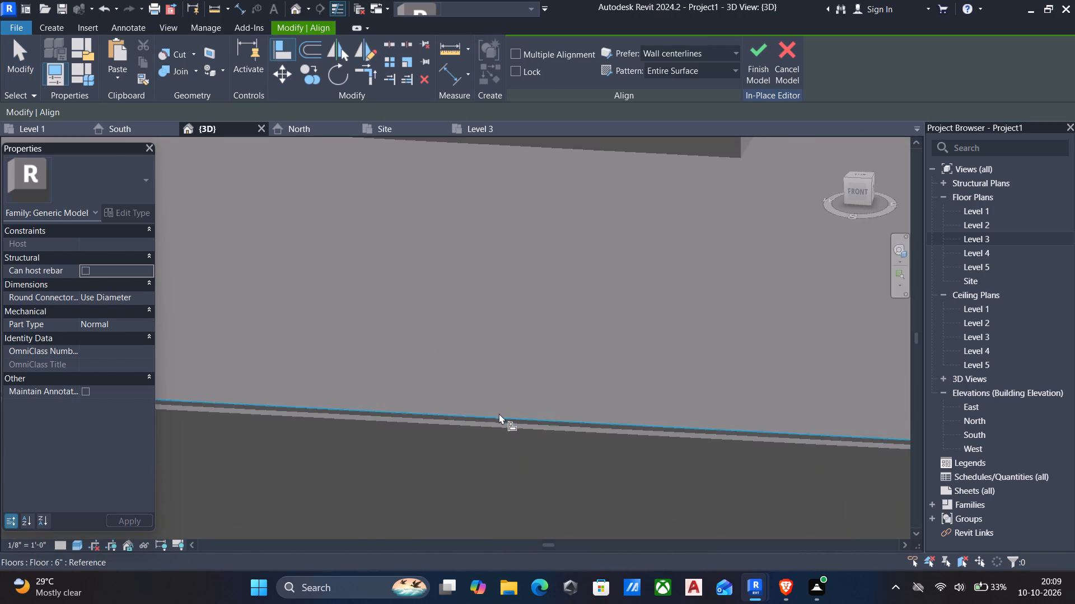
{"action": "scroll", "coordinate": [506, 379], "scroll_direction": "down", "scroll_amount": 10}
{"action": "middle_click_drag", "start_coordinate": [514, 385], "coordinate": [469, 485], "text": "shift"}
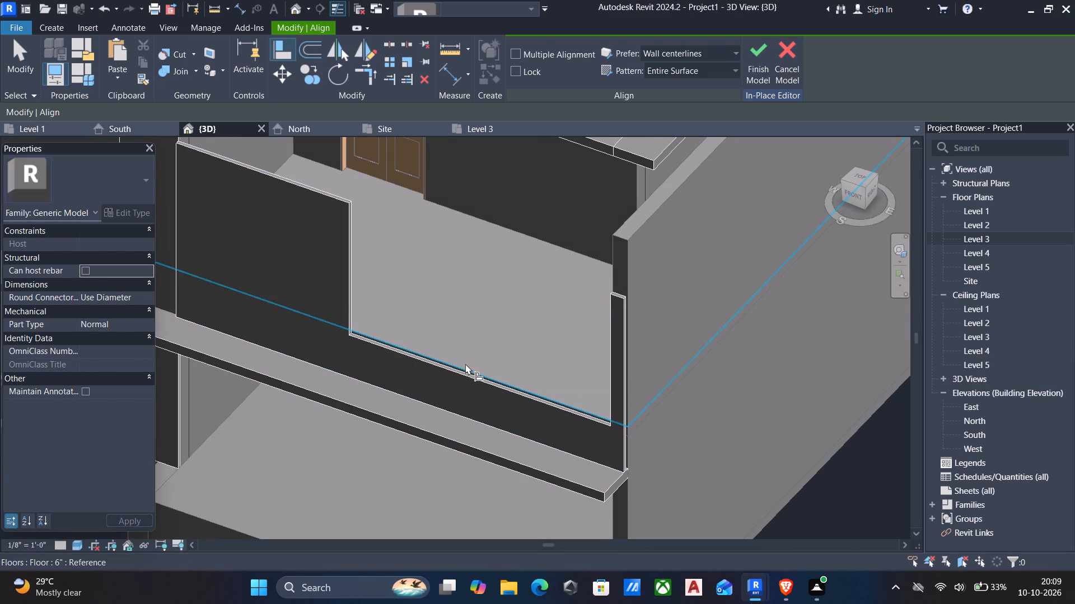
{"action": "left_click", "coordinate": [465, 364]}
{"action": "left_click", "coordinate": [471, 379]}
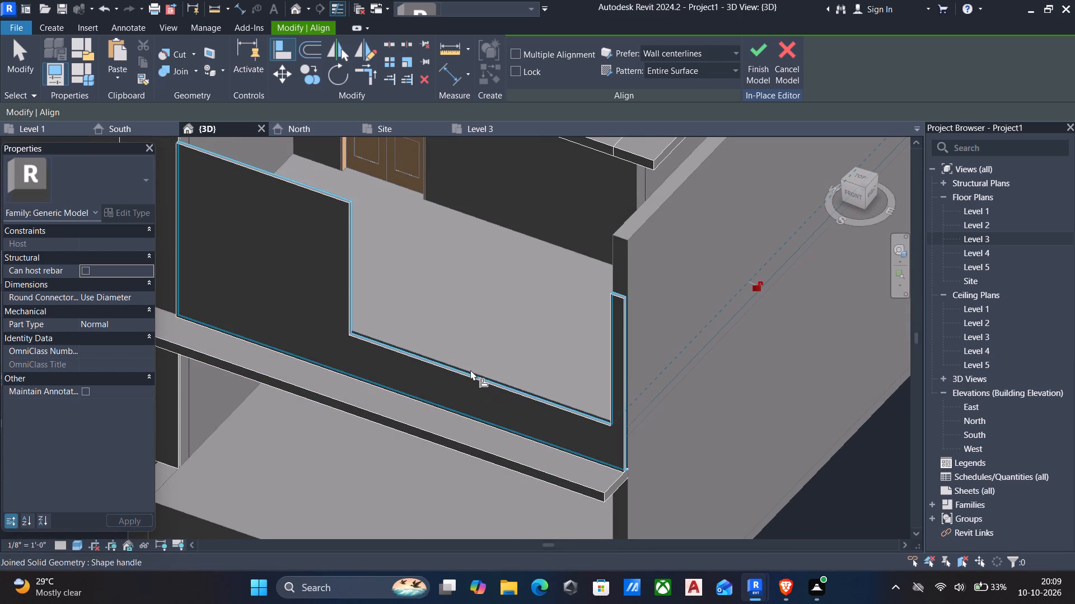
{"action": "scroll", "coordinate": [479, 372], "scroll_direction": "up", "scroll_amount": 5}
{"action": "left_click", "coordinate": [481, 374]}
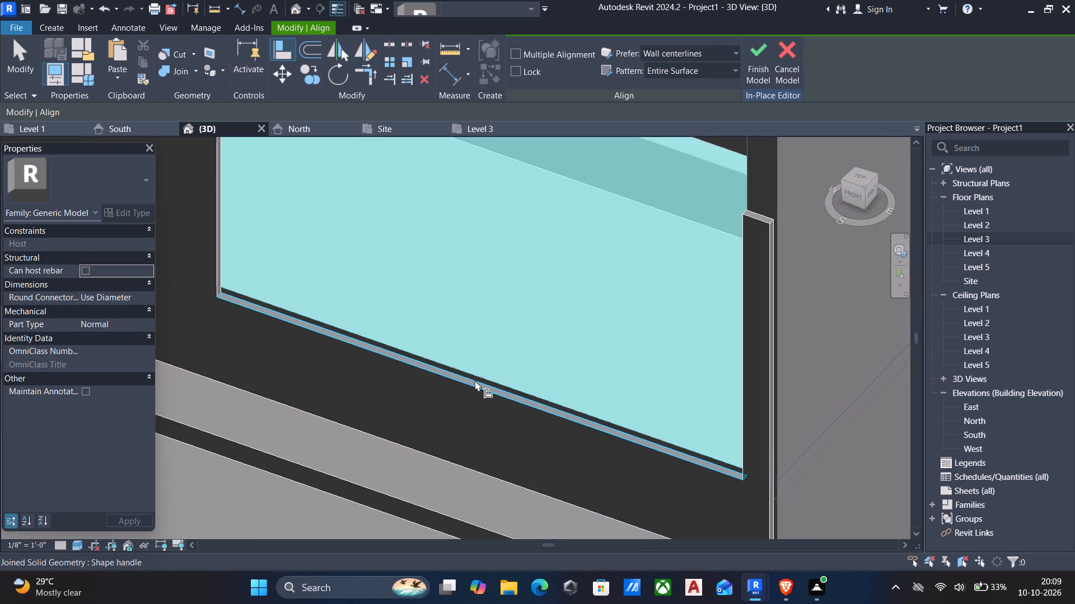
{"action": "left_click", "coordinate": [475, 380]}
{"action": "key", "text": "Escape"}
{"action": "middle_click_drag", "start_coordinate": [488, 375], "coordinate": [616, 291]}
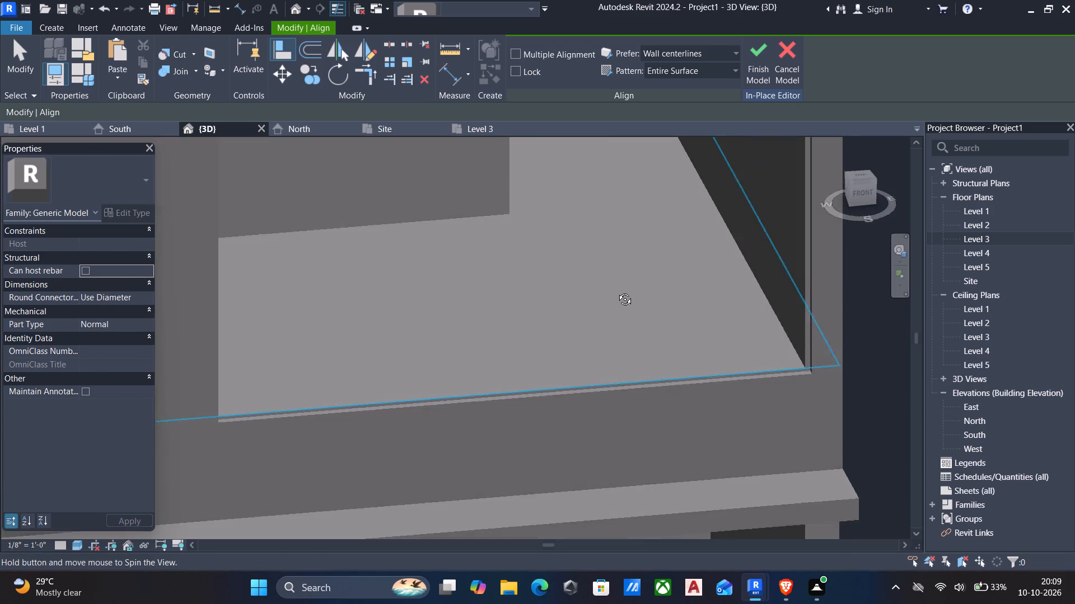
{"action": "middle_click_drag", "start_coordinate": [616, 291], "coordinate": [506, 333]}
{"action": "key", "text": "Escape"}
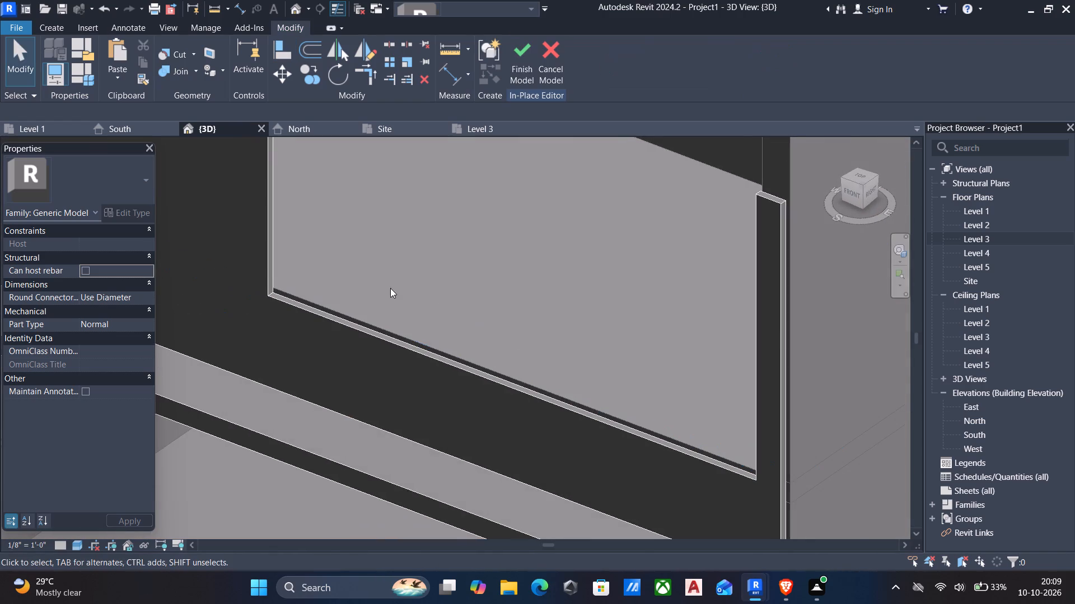
Examine the opening's bottom ledge and its junction with the balcony floor, from outside the front corner and from above behind the panel.
{"action": "scroll", "coordinate": [382, 282], "scroll_direction": "up", "scroll_amount": 4}
{"action": "scroll", "coordinate": [283, 314], "scroll_direction": "up", "scroll_amount": 7}
{"action": "scroll", "coordinate": [291, 318], "scroll_direction": "down", "scroll_amount": 3}
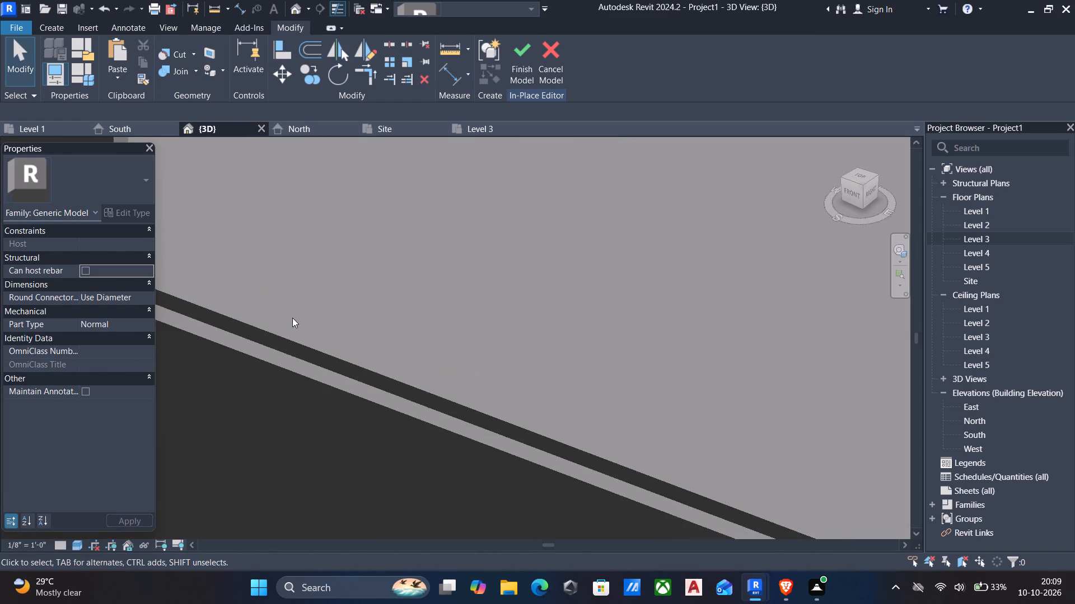
{"action": "scroll", "coordinate": [292, 318], "scroll_direction": "up", "scroll_amount": 8}
{"action": "middle_click", "coordinate": [292, 318]}
{"action": "scroll", "coordinate": [292, 318], "scroll_direction": "down", "scroll_amount": 15}
{"action": "scroll", "coordinate": [326, 307], "scroll_direction": "down", "scroll_amount": 10}
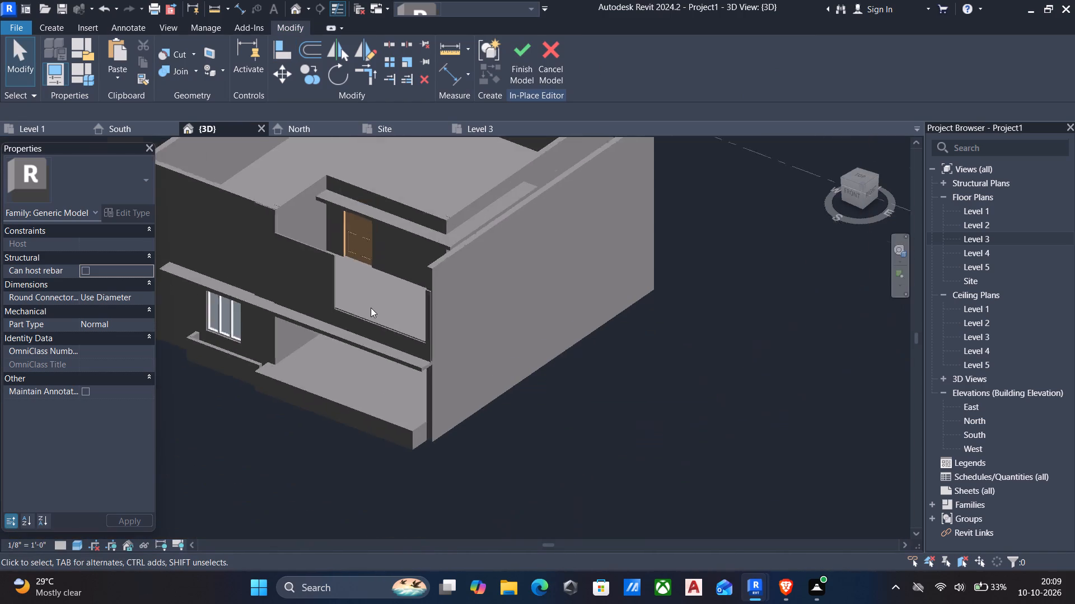
{"action": "scroll", "coordinate": [371, 308], "scroll_direction": "down", "scroll_amount": 5}
{"action": "middle_click_drag", "start_coordinate": [385, 286], "coordinate": [224, 433], "text": "shift"}
{"action": "scroll", "coordinate": [525, 149], "scroll_direction": "up", "scroll_amount": 6}
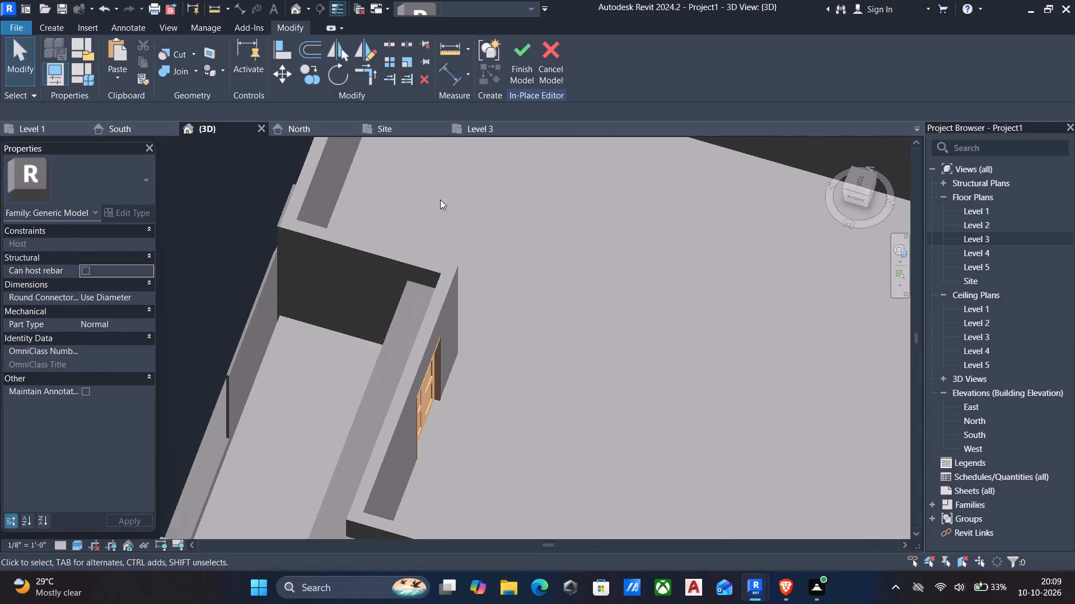
{"action": "scroll", "coordinate": [334, 333], "scroll_direction": "up", "scroll_amount": 6}
{"action": "scroll", "coordinate": [331, 342], "scroll_direction": "down", "scroll_amount": 6}
{"action": "middle_click_drag", "start_coordinate": [345, 334], "coordinate": [535, 211]}
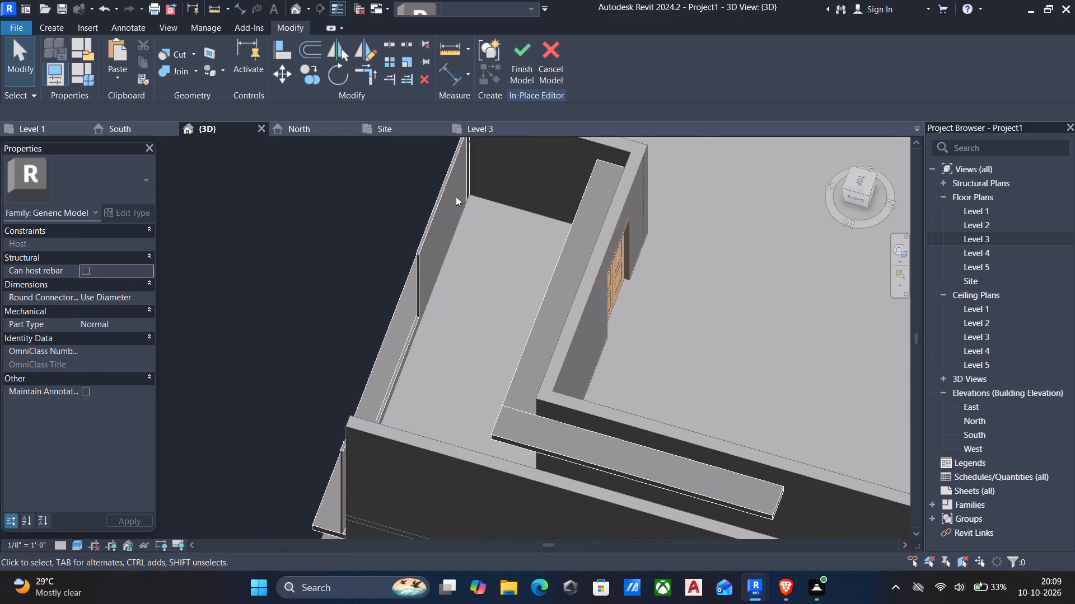
{"action": "scroll", "coordinate": [458, 192], "scroll_direction": "up", "scroll_amount": 9}
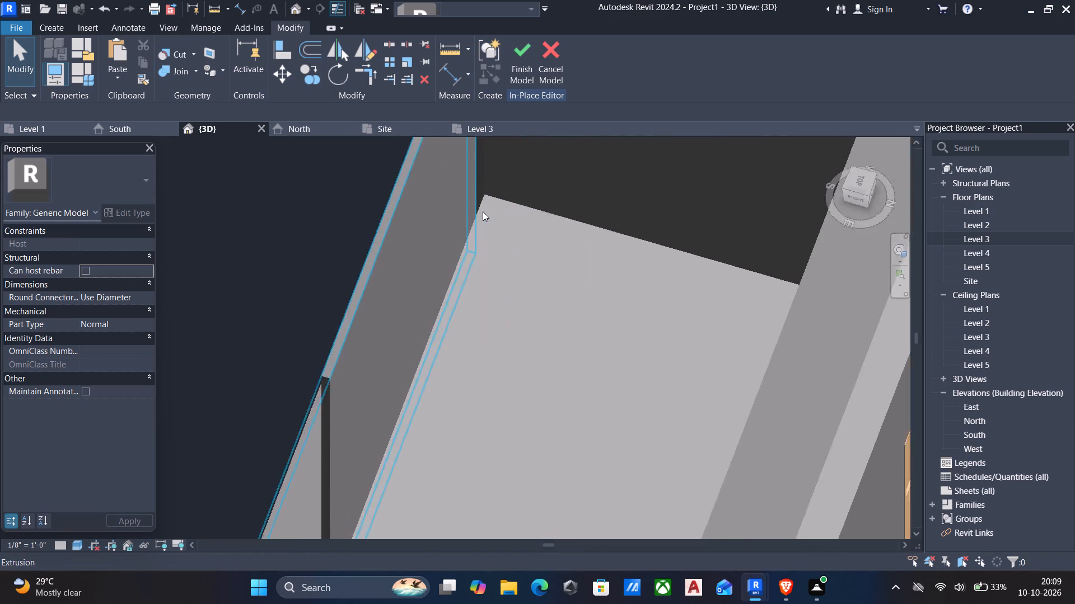
{"action": "scroll", "coordinate": [483, 211], "scroll_direction": "up", "scroll_amount": 3}
{"action": "middle_click_drag", "start_coordinate": [468, 247], "coordinate": [496, 237], "text": "shift"}
{"action": "scroll", "coordinate": [351, 214], "scroll_direction": "down", "scroll_amount": 2}
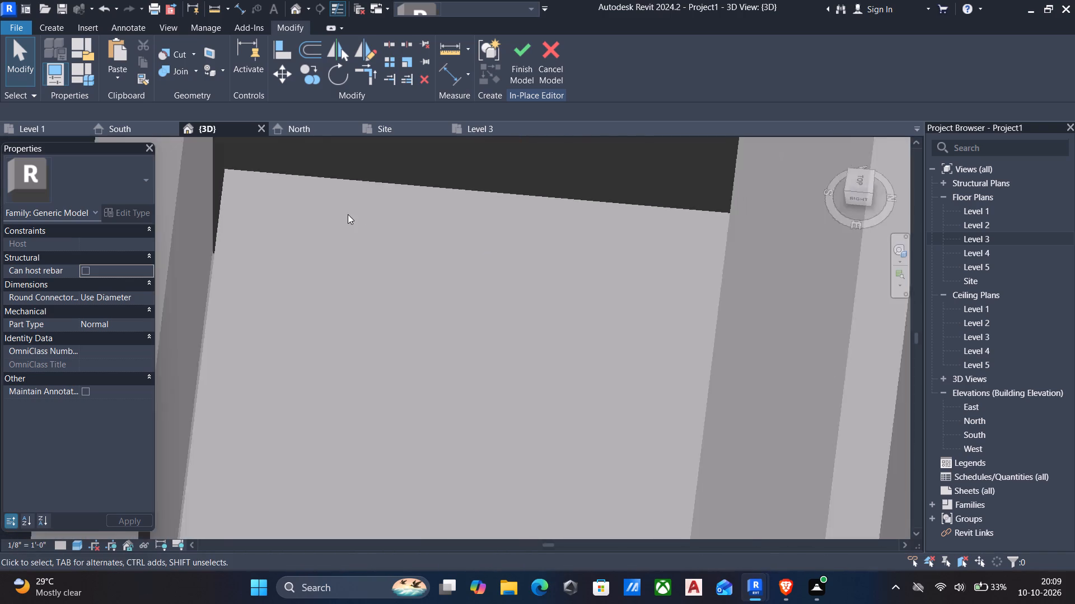
{"action": "scroll", "coordinate": [348, 214], "scroll_direction": "down", "scroll_amount": 4}
{"action": "middle_click_drag", "start_coordinate": [347, 215], "coordinate": [394, 194]}
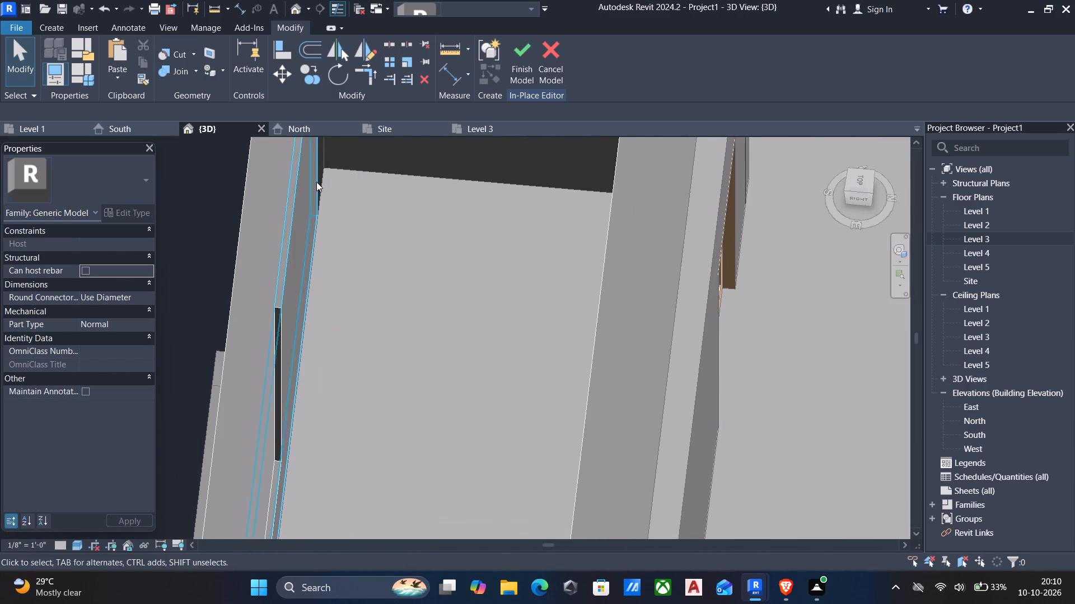
{"action": "scroll", "coordinate": [420, 232], "scroll_direction": "down", "scroll_amount": 9}
{"action": "middle_click_drag", "start_coordinate": [423, 250], "coordinate": [564, 193], "text": "shift"}
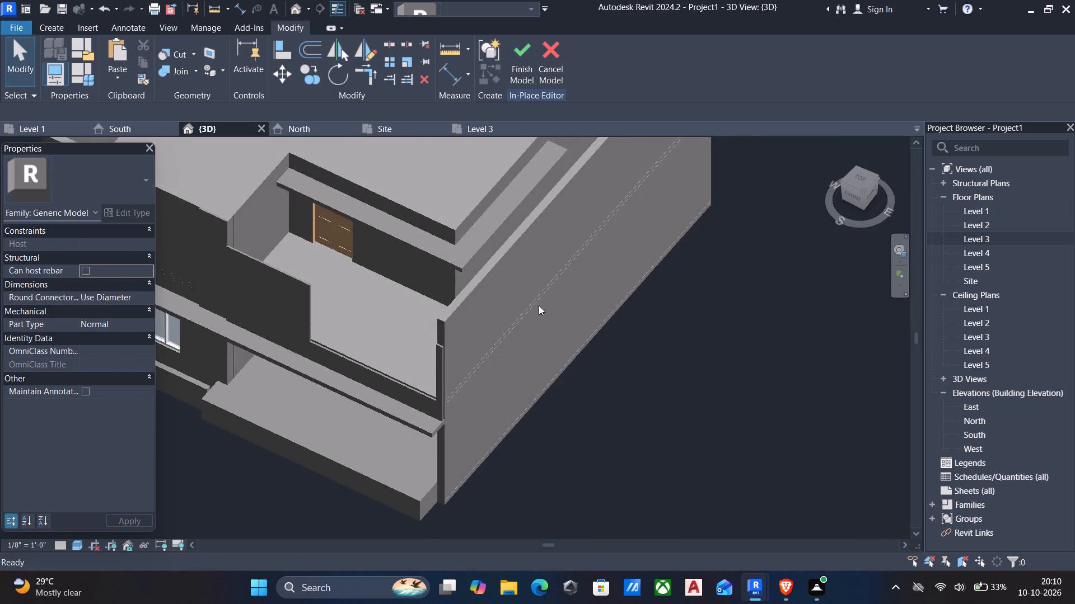
{"action": "scroll", "coordinate": [419, 423], "scroll_direction": "up", "scroll_amount": 7}
{"action": "scroll", "coordinate": [260, 223], "scroll_direction": "up", "scroll_amount": 7}
{"action": "scroll", "coordinate": [259, 222], "scroll_direction": "down", "scroll_amount": 7}
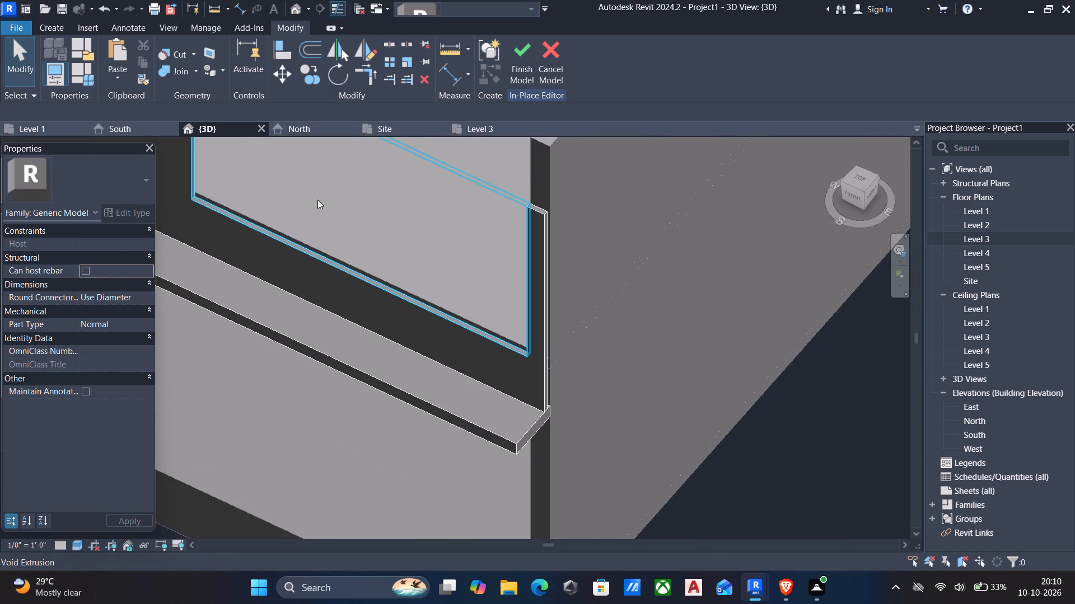
Start a solid extrusion on the opening's west side face and sketch a rectangle about 3" wide and 1'-0" high at its bottom corner.
{"action": "left_click", "coordinate": [49, 27]}
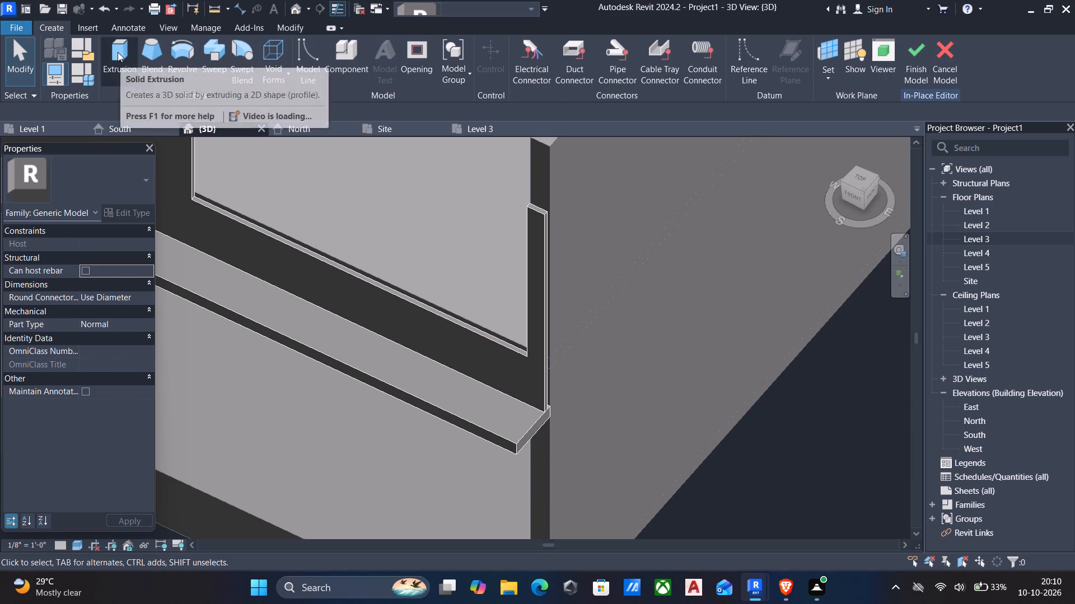
{"action": "left_click", "coordinate": [118, 52]}
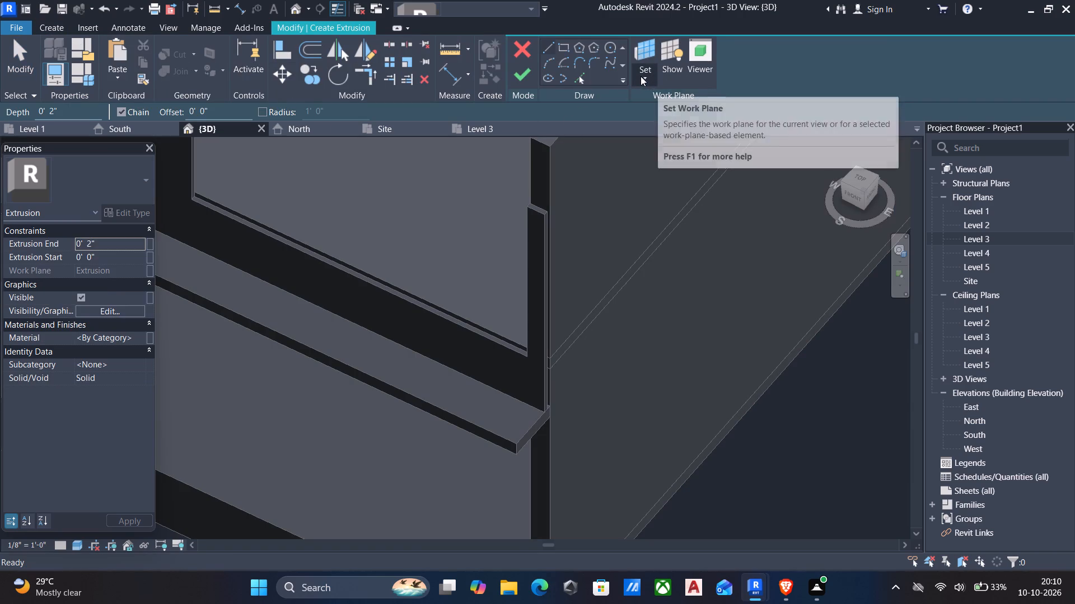
{"action": "left_click", "coordinate": [641, 76]}
{"action": "left_click", "coordinate": [672, 129]}
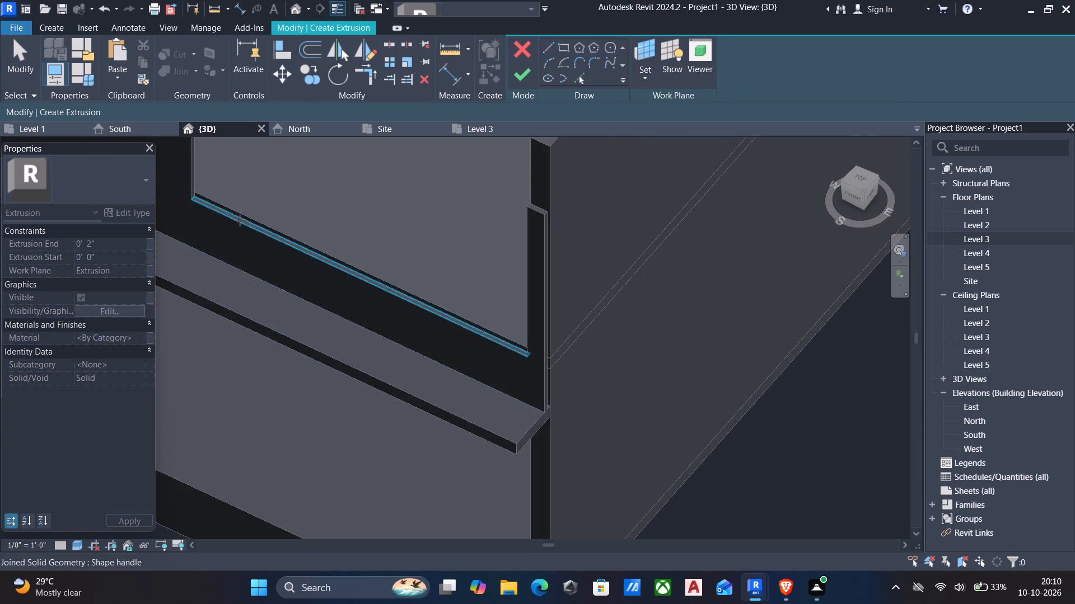
{"action": "scroll", "coordinate": [197, 183], "scroll_direction": "up", "scroll_amount": 6}
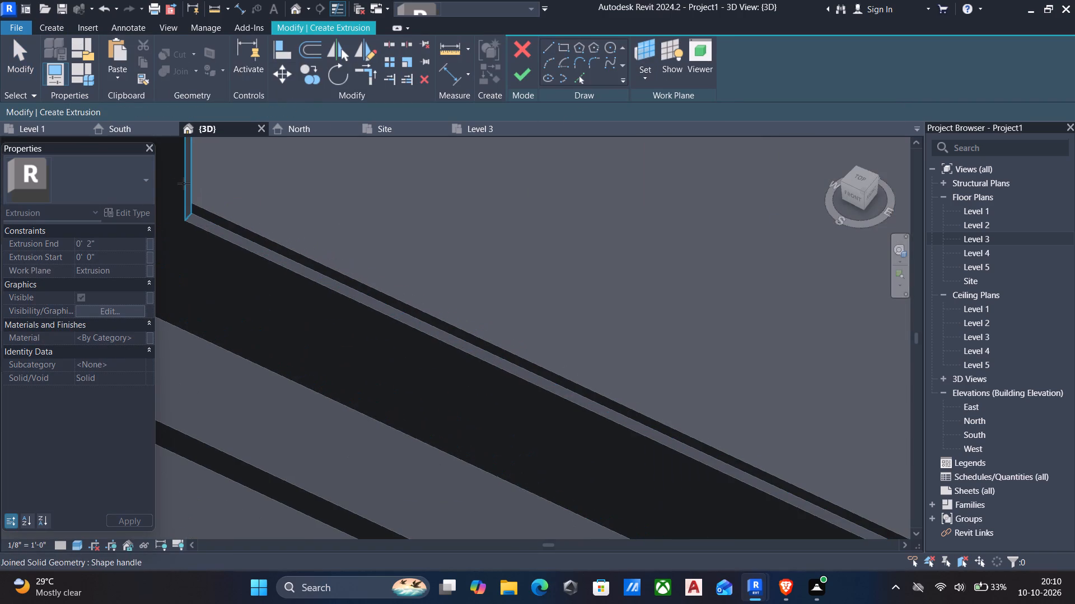
{"action": "left_click", "coordinate": [187, 180]}
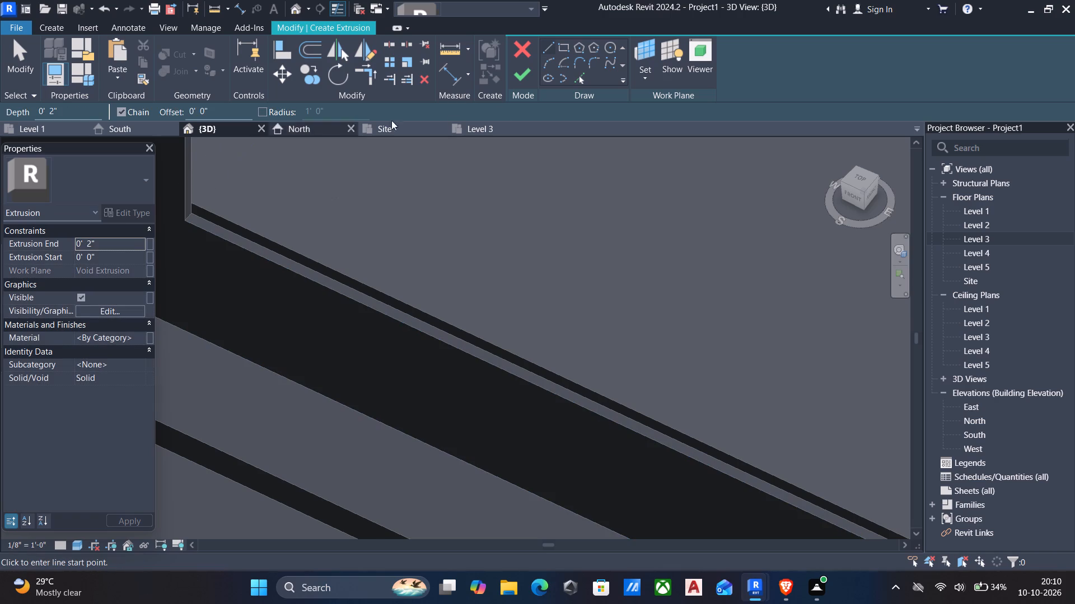
{"action": "left_click", "coordinate": [565, 50]}
{"action": "scroll", "coordinate": [172, 210], "scroll_direction": "up", "scroll_amount": 6}
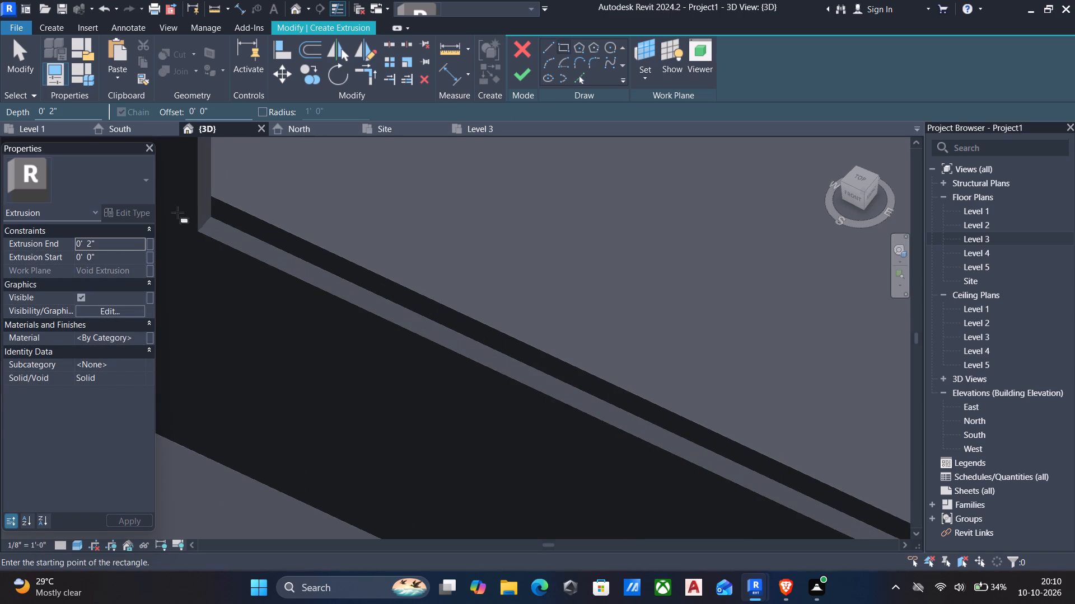
{"action": "left_click", "coordinate": [201, 230]}
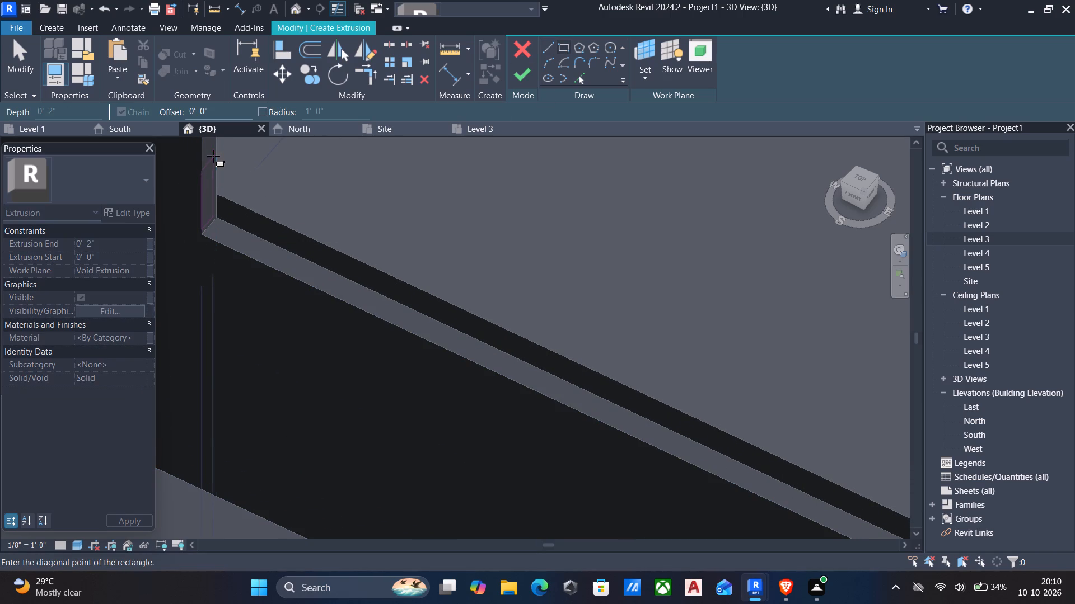
{"action": "scroll", "coordinate": [225, 147], "scroll_direction": "down", "scroll_amount": 1}
{"action": "middle_click_drag", "start_coordinate": [225, 147], "coordinate": [224, 150]}
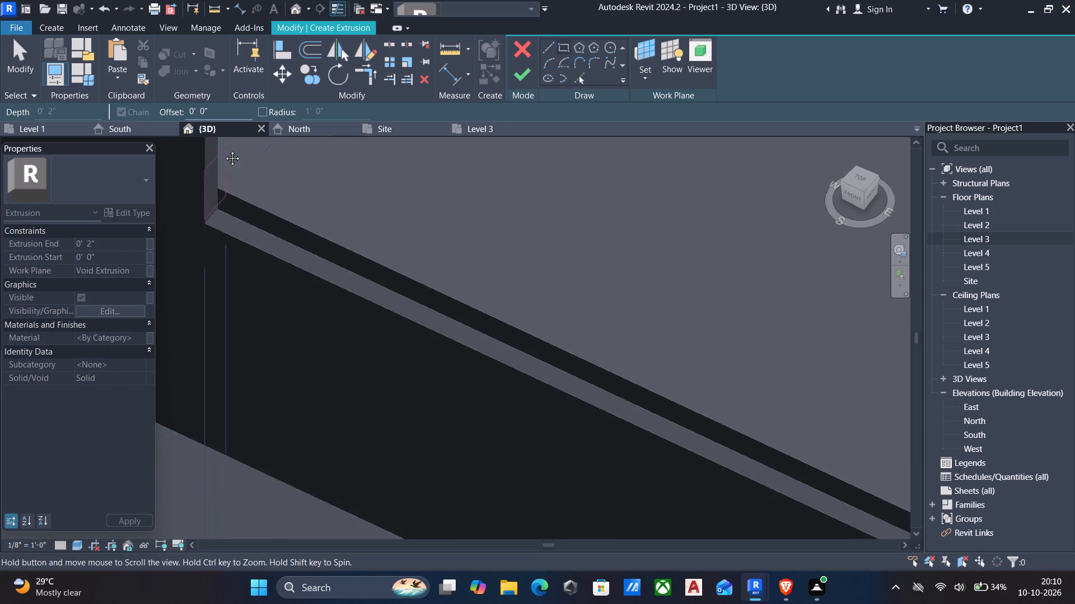
{"action": "middle_click_drag", "start_coordinate": [224, 150], "coordinate": [208, 243]}
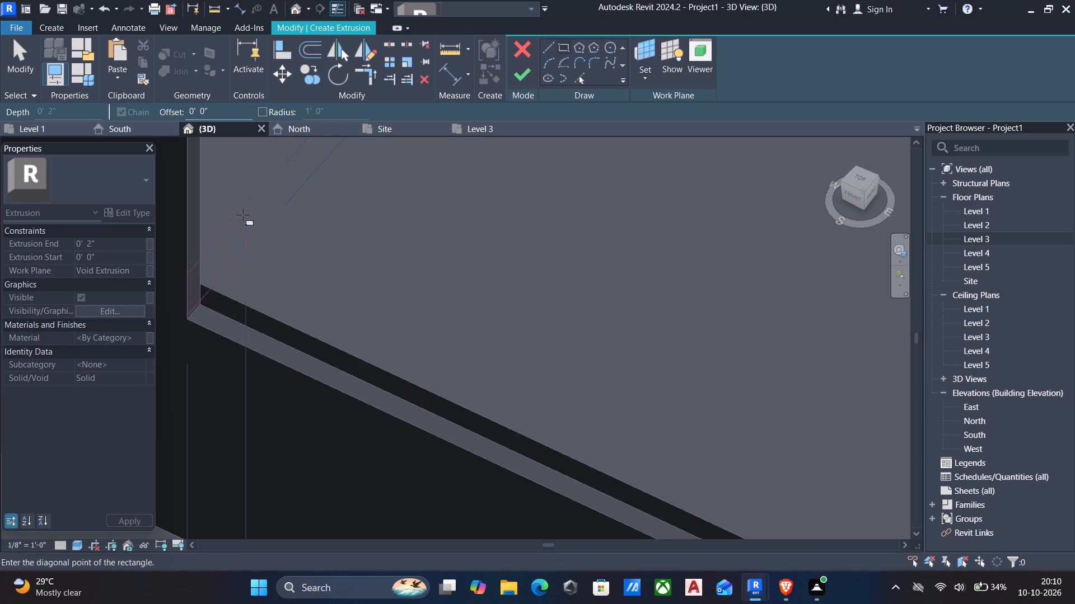
{"action": "left_click", "coordinate": [205, 195]}
{"action": "key", "text": "Escape"}
Nudge the rectangle's bottom edge down to the opening's bottom ledge, making the profile about 1'-0 1/2" high.
{"action": "scroll", "coordinate": [293, 245], "scroll_direction": "down", "scroll_amount": 4}
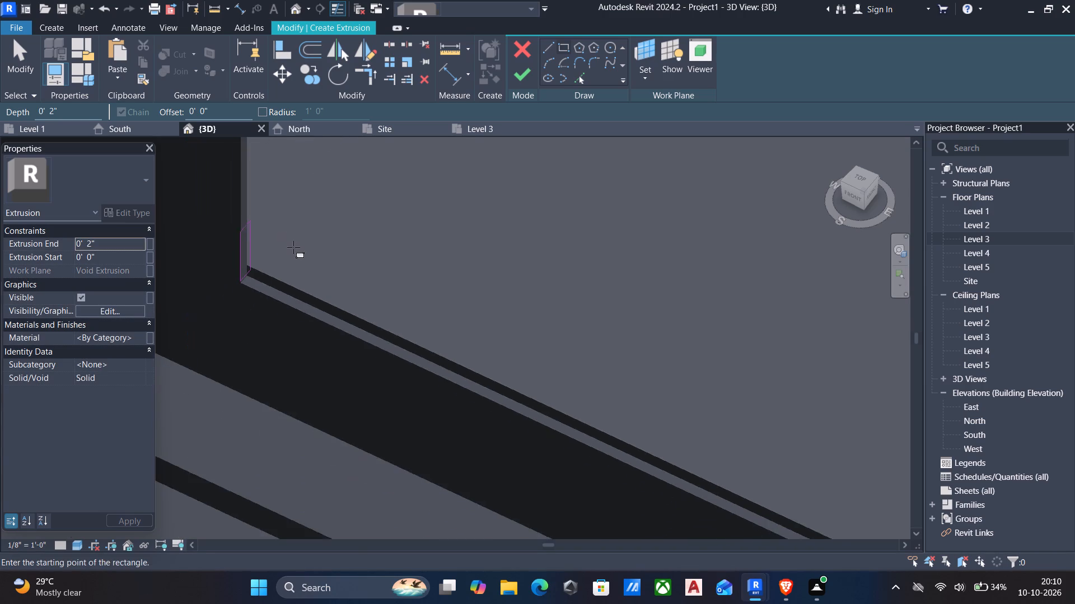
{"action": "scroll", "coordinate": [293, 247], "scroll_direction": "down", "scroll_amount": 2}
{"action": "middle_click_drag", "start_coordinate": [297, 238], "coordinate": [255, 199], "text": "shift"}
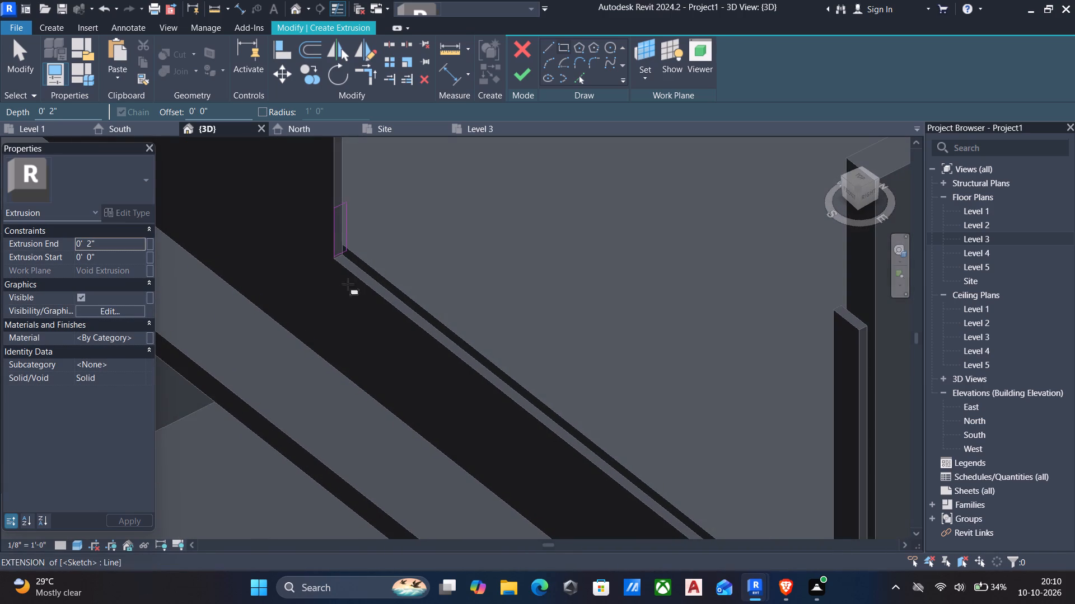
{"action": "scroll", "coordinate": [325, 239], "scroll_direction": "up", "scroll_amount": 6}
{"action": "key", "text": "Escape"}
{"action": "left_click", "coordinate": [356, 276]}
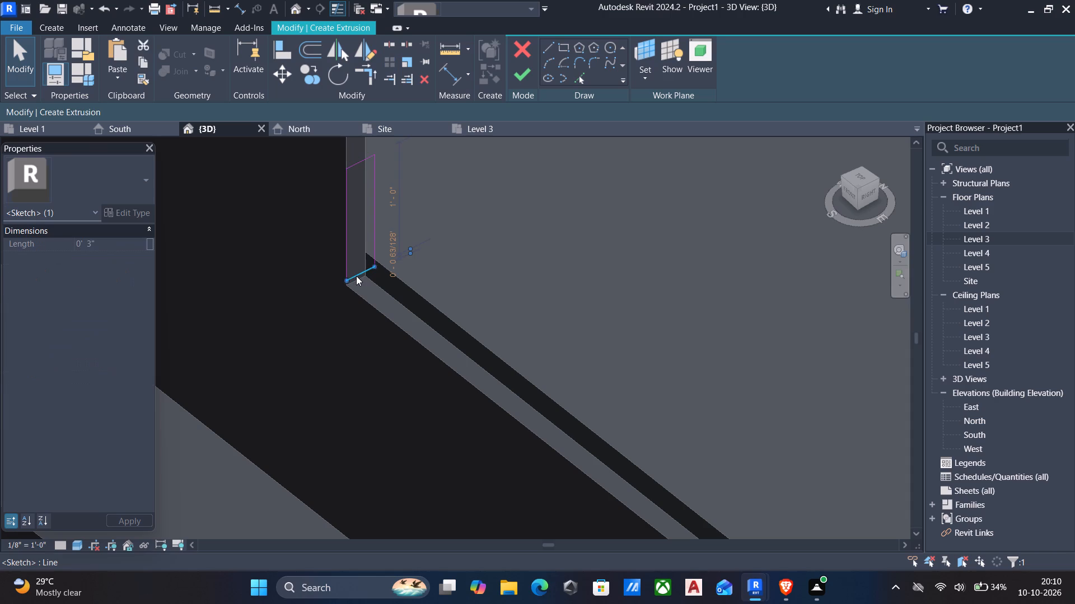
{"action": "scroll", "coordinate": [357, 314], "scroll_direction": "up", "scroll_amount": 6}
{"action": "key", "text": "Down"}
{"action": "left_click", "coordinate": [357, 307]}
{"action": "key", "text": "Down"}
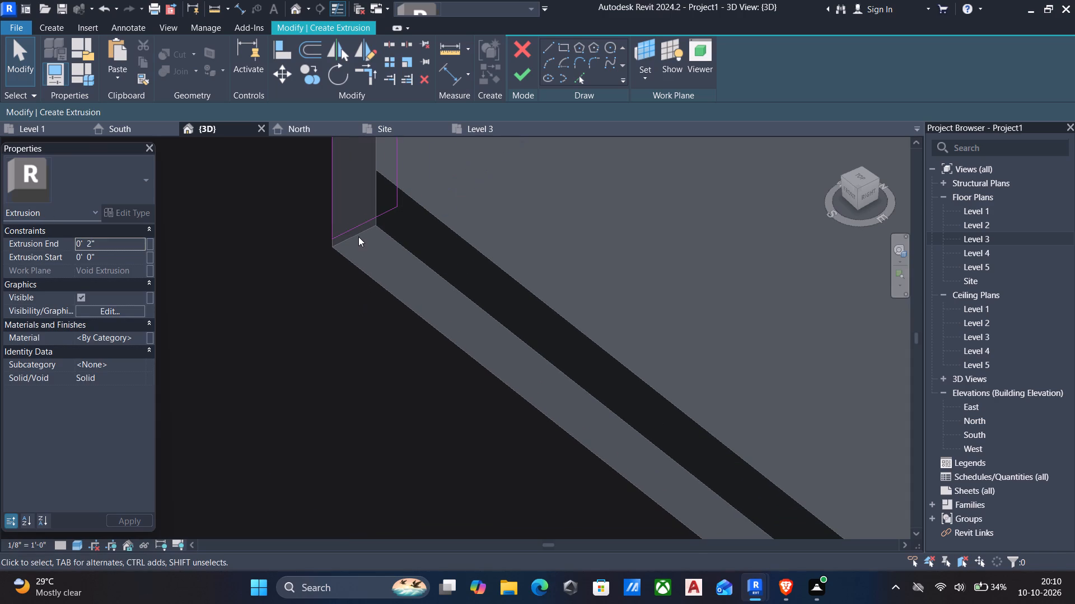
{"action": "left_click", "coordinate": [358, 229]}
{"action": "key", "text": "Down"}
{"action": "key", "text": "Down"}
{"action": "key", "text": "Down"}
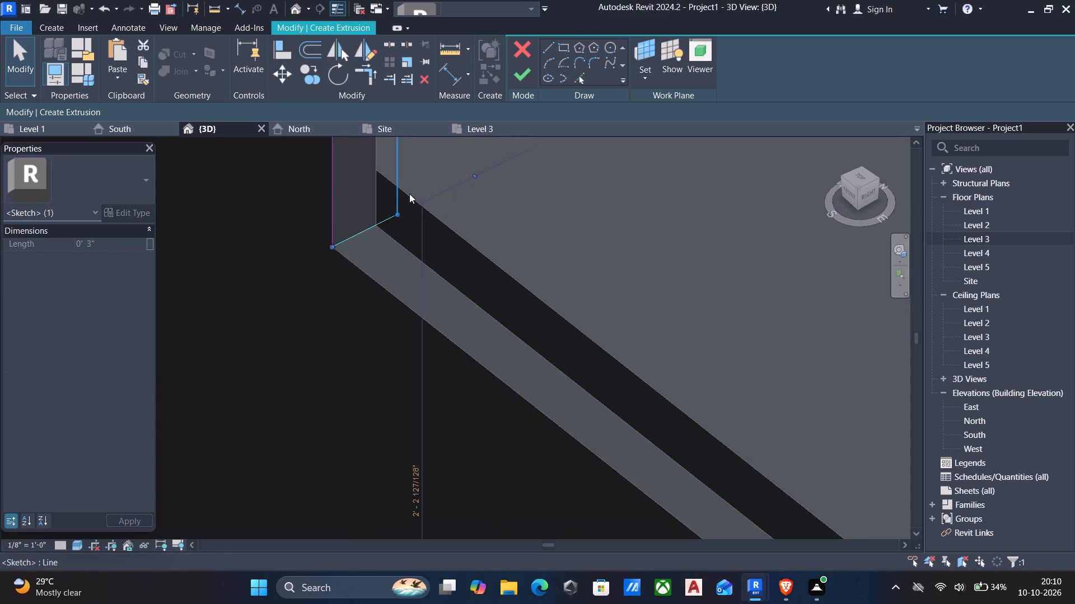
Nudge the profile's outer vertical edge inward to make the rectangle about 2 1/4" wide, and finish the solid extrusion sketch.
{"action": "scroll", "coordinate": [503, 196], "scroll_direction": "down", "scroll_amount": 6}
{"action": "middle_click_drag", "start_coordinate": [502, 218], "coordinate": [502, 452]}
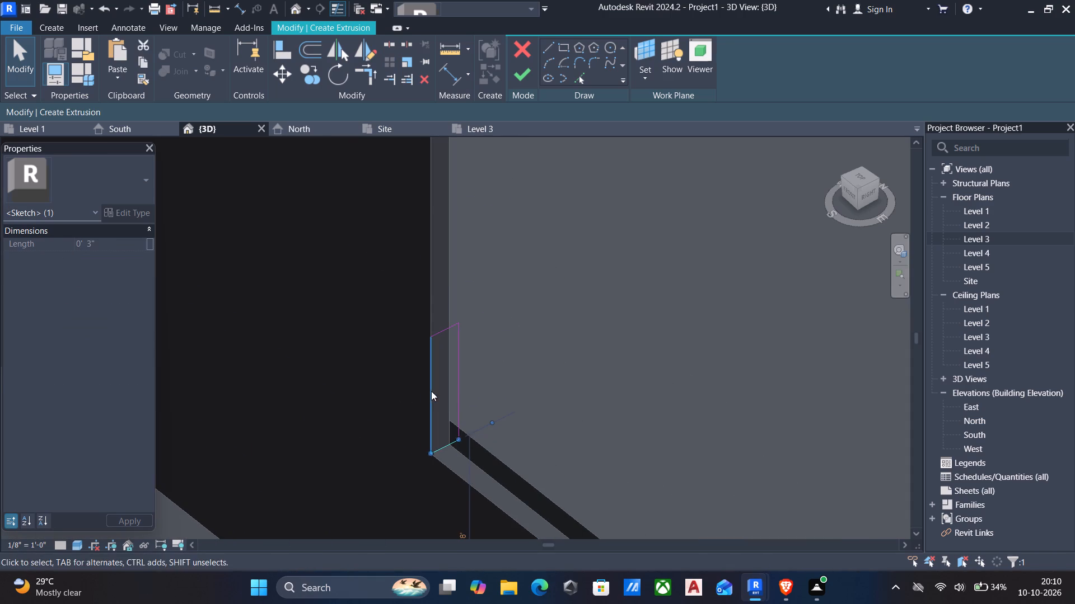
{"action": "left_click", "coordinate": [432, 391]}
{"action": "key", "text": "Right"}
{"action": "key", "text": "Right"}
{"action": "key", "text": "Right"}
{"action": "key", "text": "Right"}
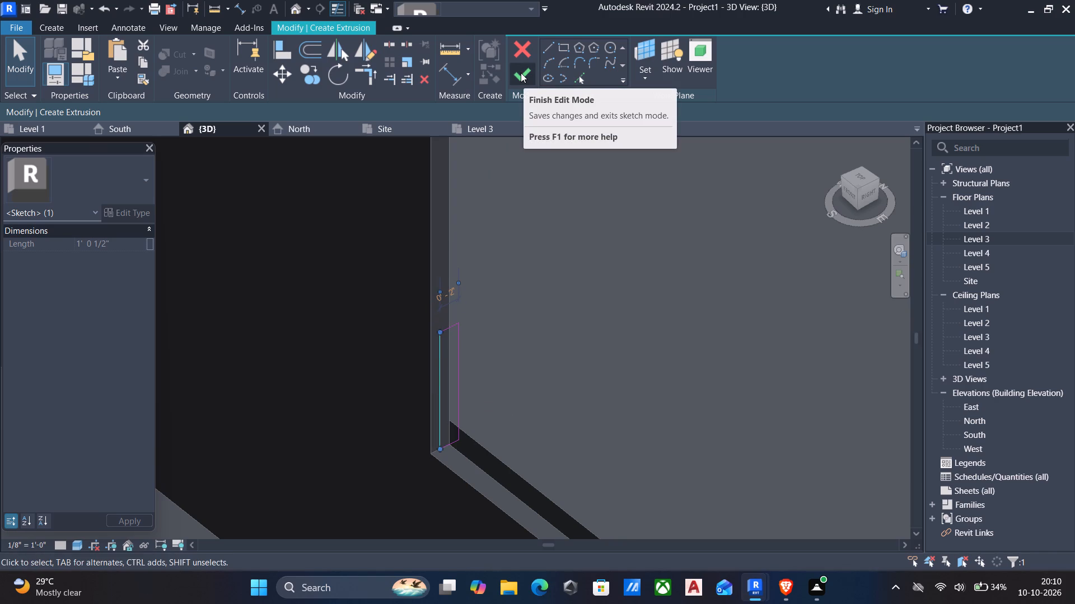
{"action": "key", "text": "Left"}
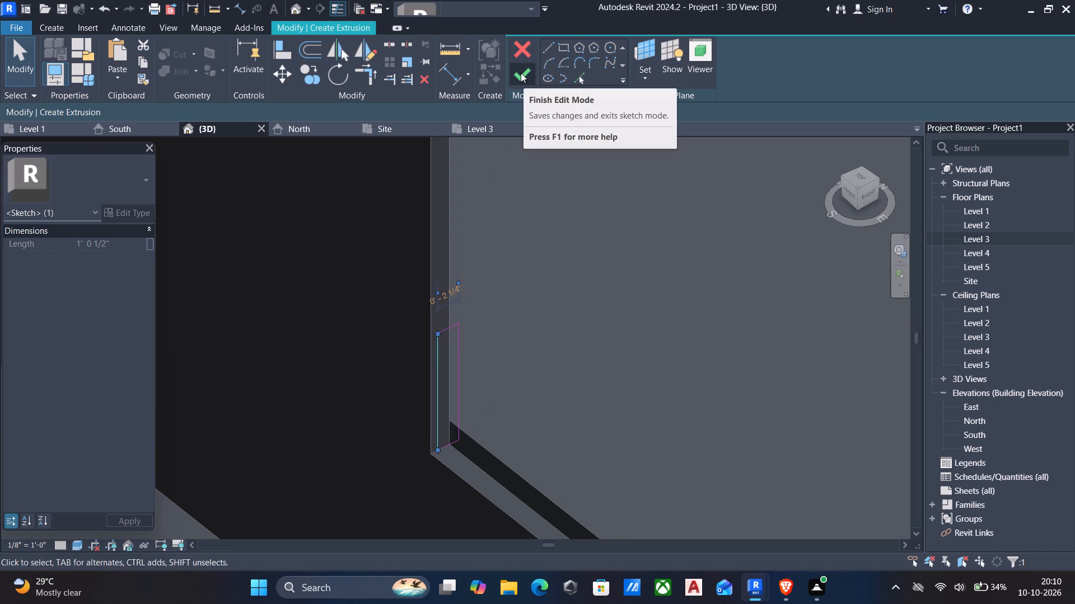
{"action": "left_click", "coordinate": [521, 73]}
{"action": "middle_click_drag", "start_coordinate": [574, 229], "coordinate": [466, 212]}
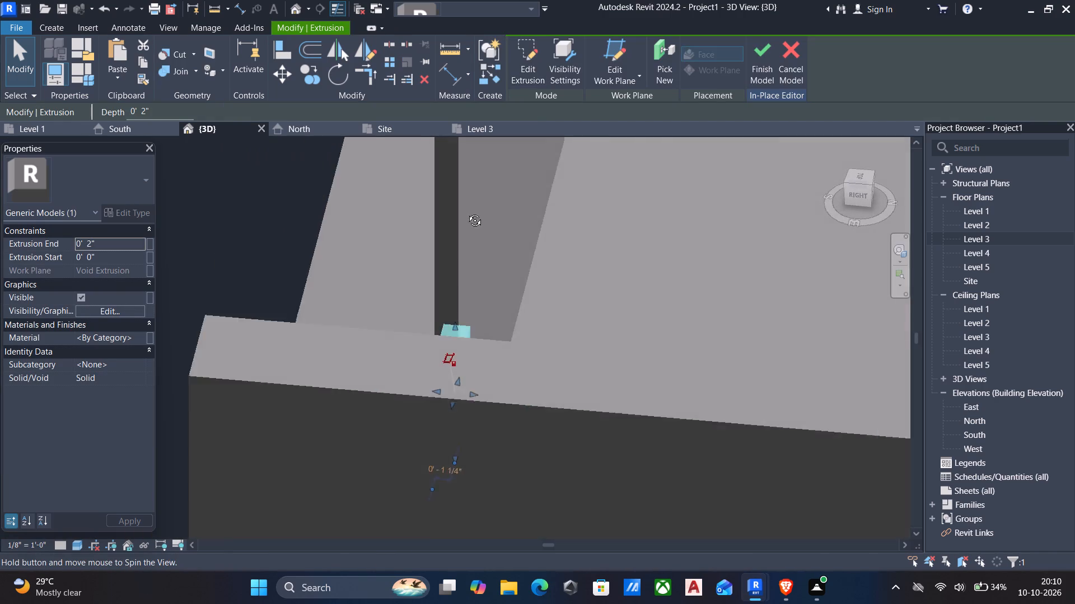
{"action": "middle_click_drag", "start_coordinate": [466, 212], "coordinate": [473, 256]}
{"action": "key", "text": "Escape"}
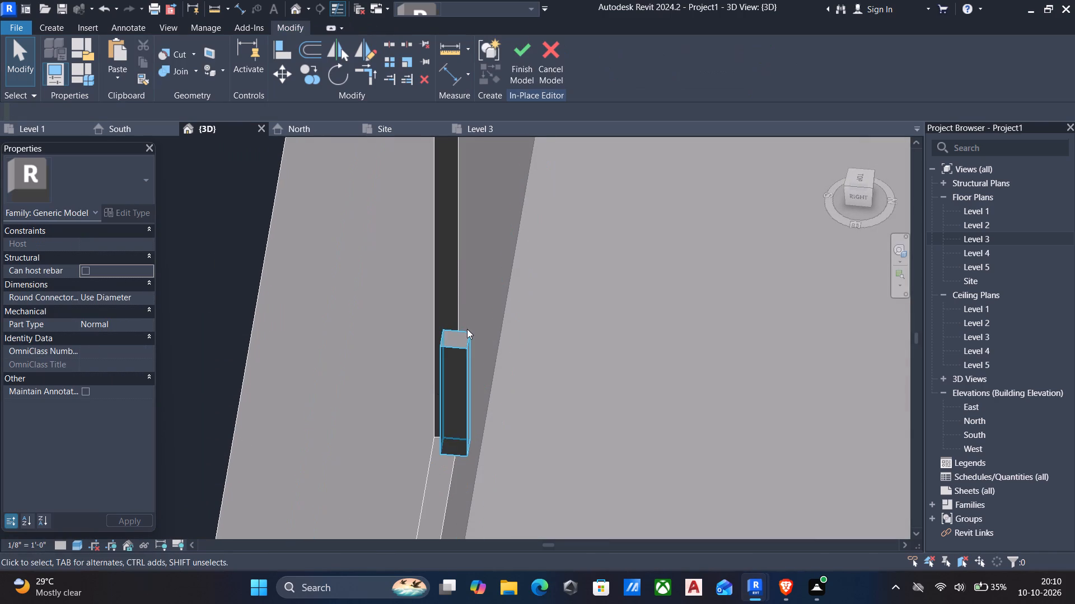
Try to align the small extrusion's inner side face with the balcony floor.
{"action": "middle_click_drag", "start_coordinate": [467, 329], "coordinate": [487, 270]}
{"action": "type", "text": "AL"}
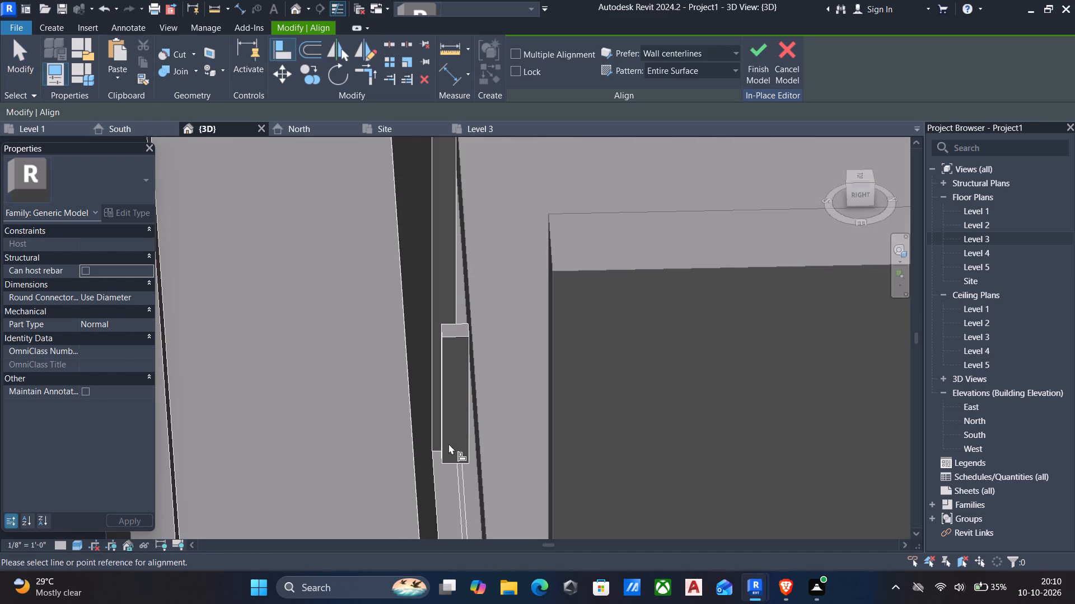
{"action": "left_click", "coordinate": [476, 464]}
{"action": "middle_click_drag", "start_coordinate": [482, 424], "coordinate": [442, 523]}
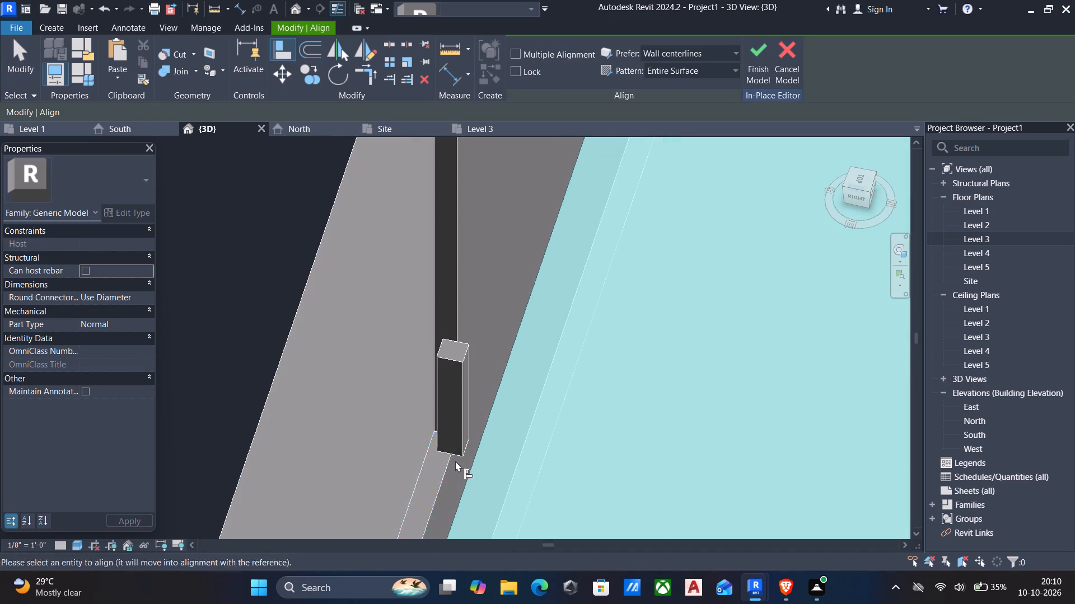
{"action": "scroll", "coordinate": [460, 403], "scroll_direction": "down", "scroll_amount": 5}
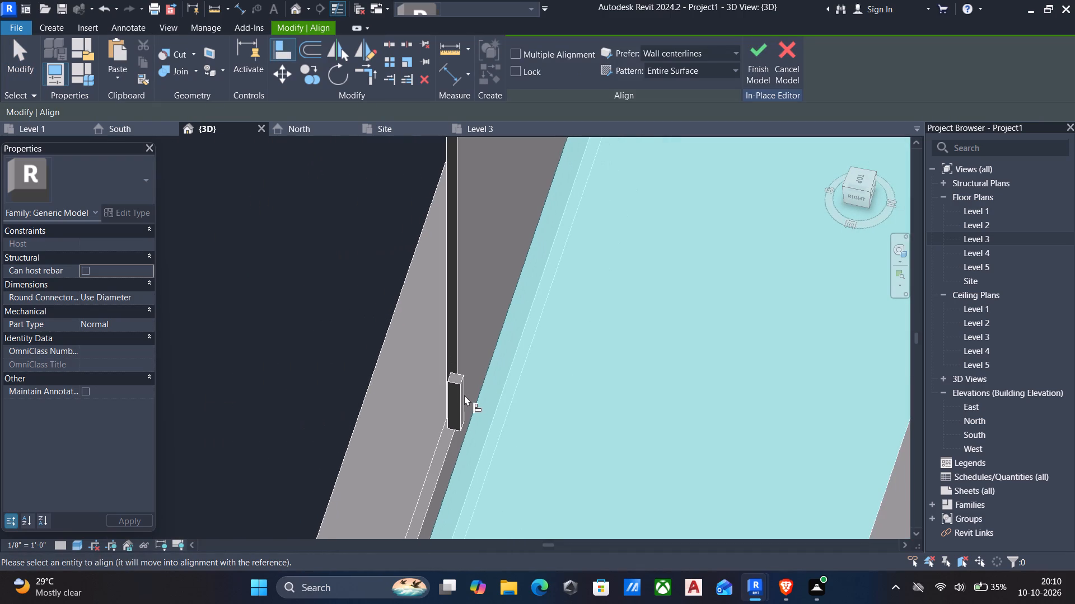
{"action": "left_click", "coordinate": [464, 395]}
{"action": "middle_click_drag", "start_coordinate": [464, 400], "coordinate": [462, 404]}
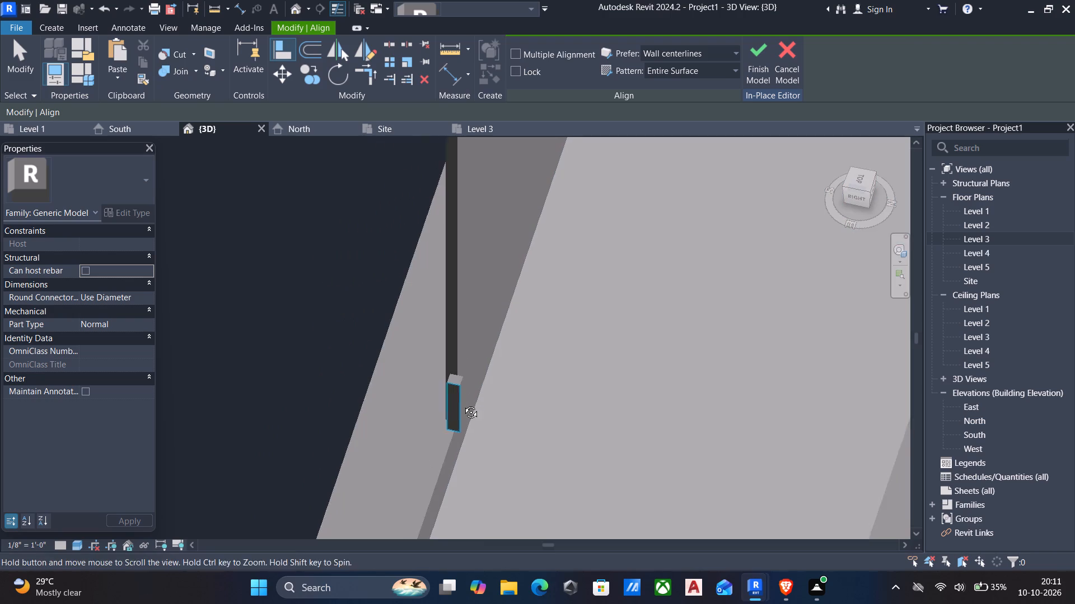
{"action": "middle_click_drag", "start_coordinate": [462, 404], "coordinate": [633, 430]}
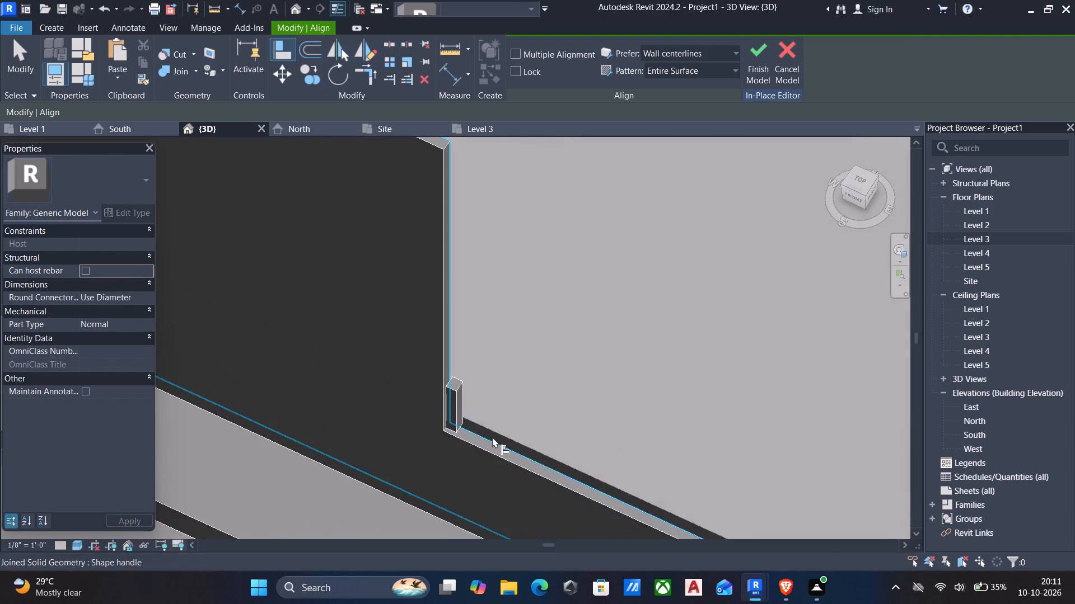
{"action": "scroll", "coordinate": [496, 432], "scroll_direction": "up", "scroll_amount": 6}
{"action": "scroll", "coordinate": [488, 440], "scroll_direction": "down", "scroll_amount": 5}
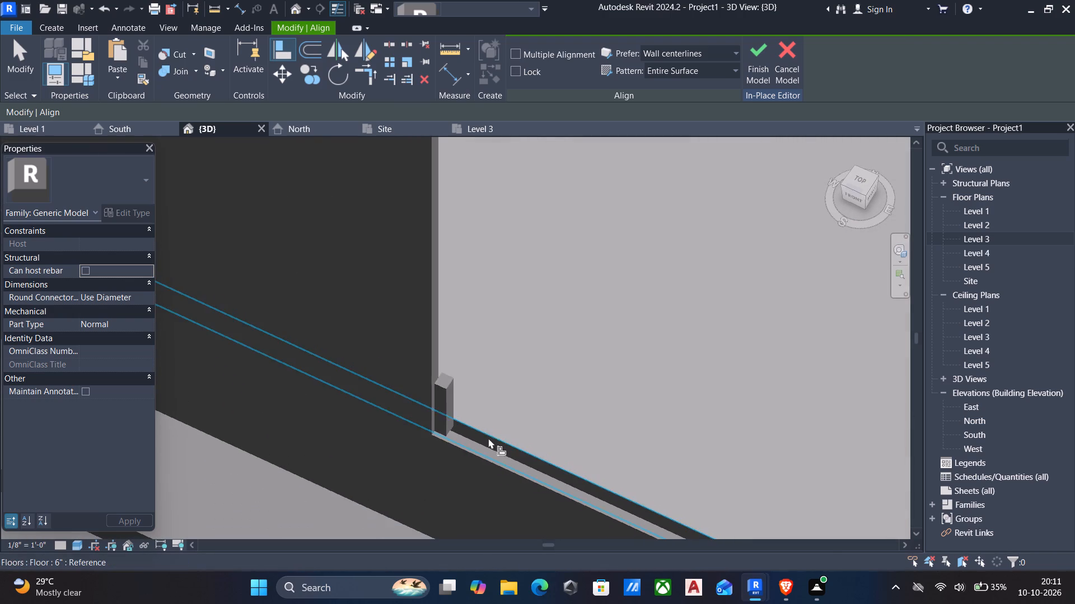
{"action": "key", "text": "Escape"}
Align the small extrusion's inner side face with the front edge face of the 6" balcony floor.
{"action": "type", "text": "AL"}
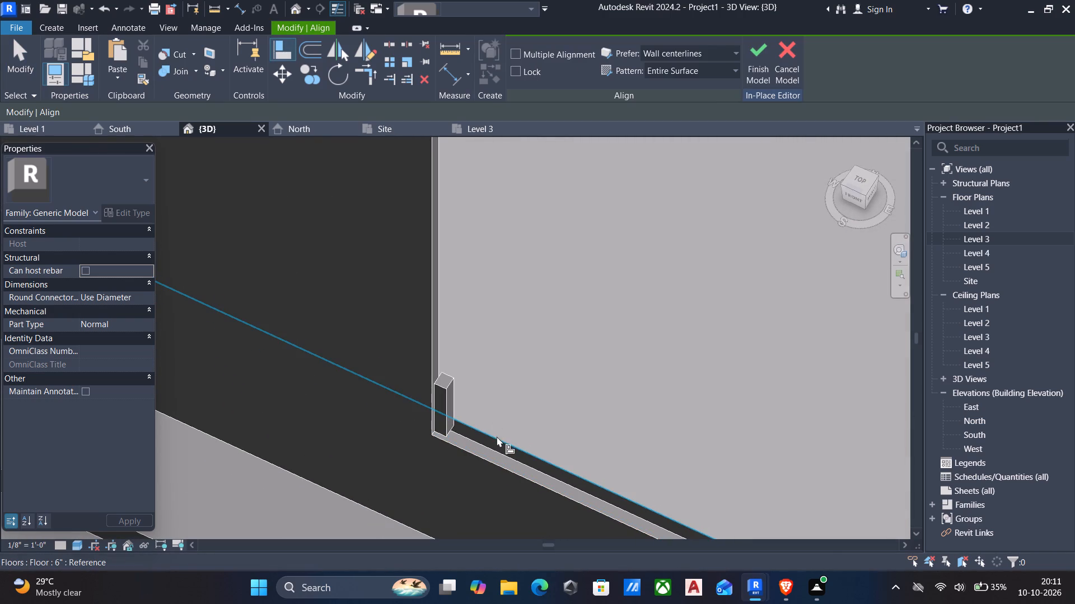
{"action": "left_click", "coordinate": [495, 443]}
{"action": "scroll", "coordinate": [579, 419], "scroll_direction": "down", "scroll_amount": 7}
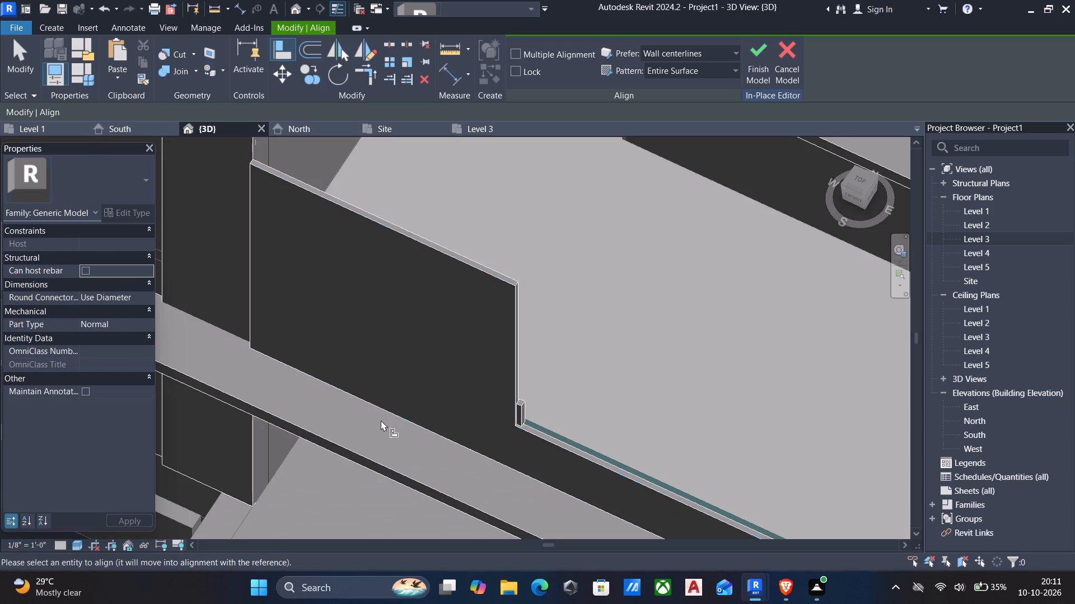
{"action": "scroll", "coordinate": [535, 398], "scroll_direction": "down", "scroll_amount": 7}
{"action": "middle_click_drag", "start_coordinate": [647, 369], "coordinate": [450, 309], "text": "shift"}
{"action": "scroll", "coordinate": [541, 408], "scroll_direction": "up", "scroll_amount": 6}
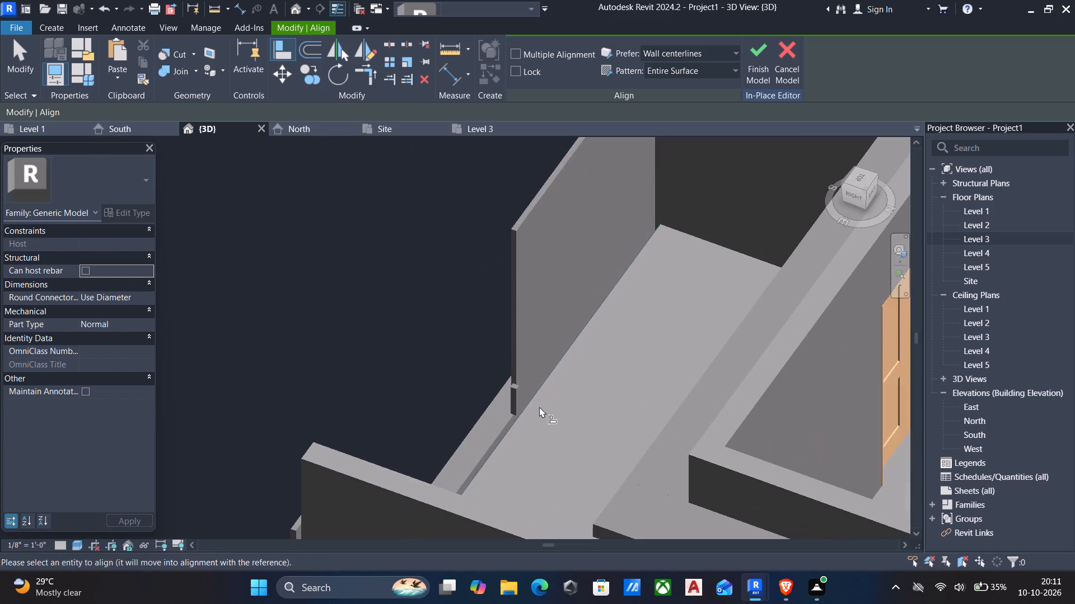
{"action": "scroll", "coordinate": [569, 401], "scroll_direction": "up", "scroll_amount": 6}
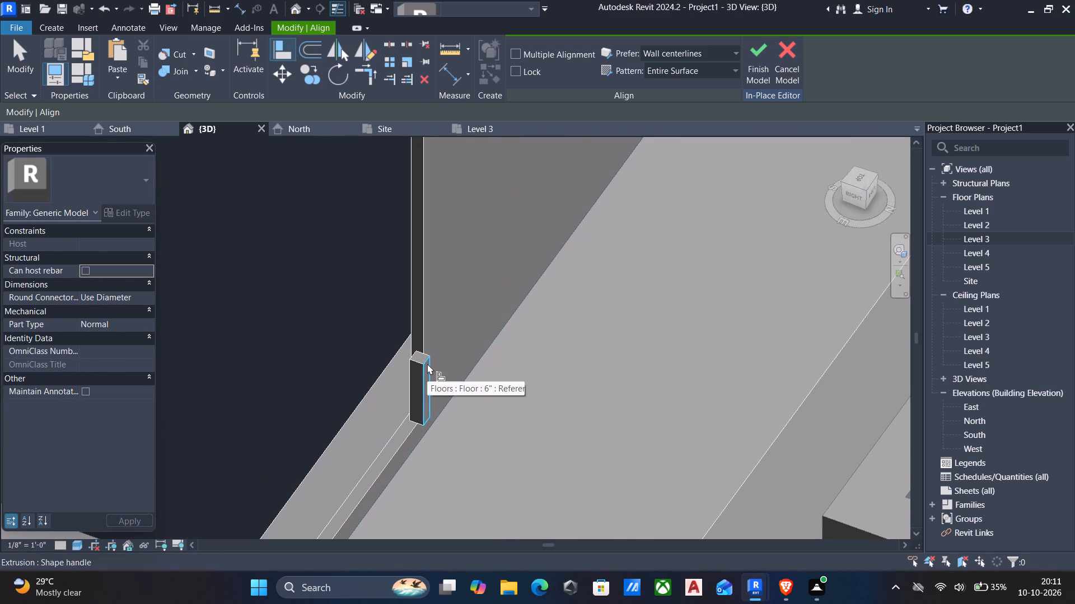
{"action": "left_click", "coordinate": [427, 364]}
{"action": "scroll", "coordinate": [446, 383], "scroll_direction": "down", "scroll_amount": 5}
{"action": "key", "text": "Escape"}
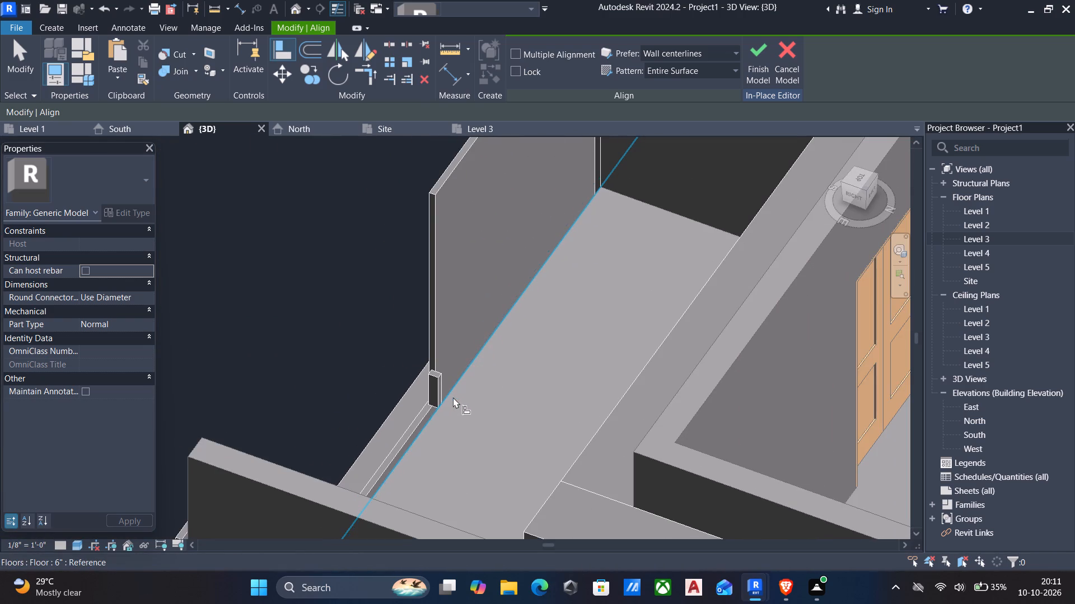
{"action": "middle_click_drag", "start_coordinate": [454, 404], "coordinate": [593, 427], "text": "shift"}
{"action": "scroll", "coordinate": [453, 432], "scroll_direction": "down", "scroll_amount": 6}
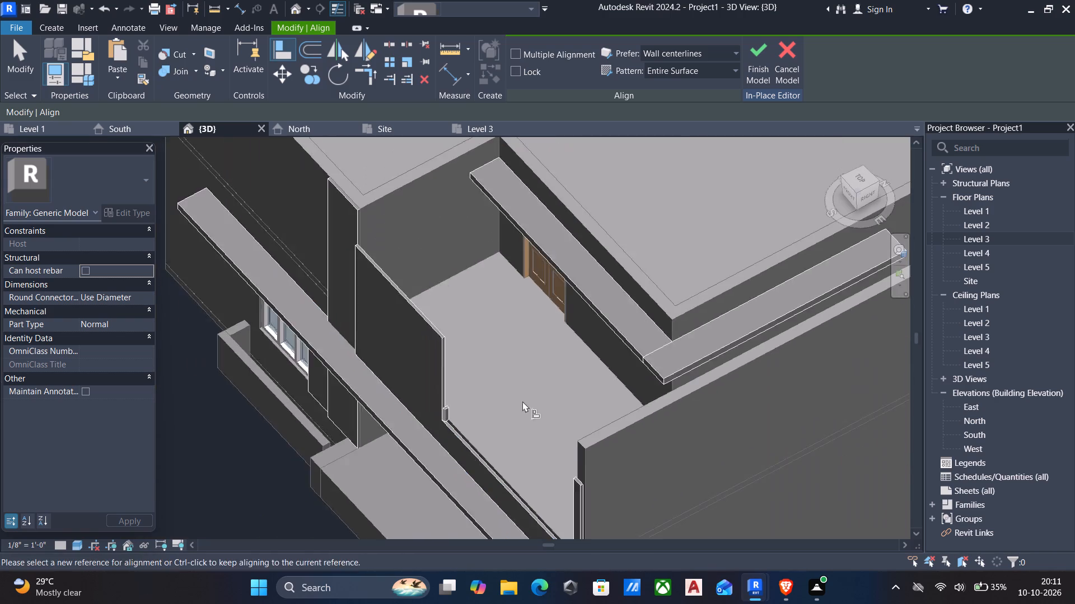
{"action": "middle_click_drag", "start_coordinate": [535, 394], "coordinate": [619, 377], "text": "shift"}
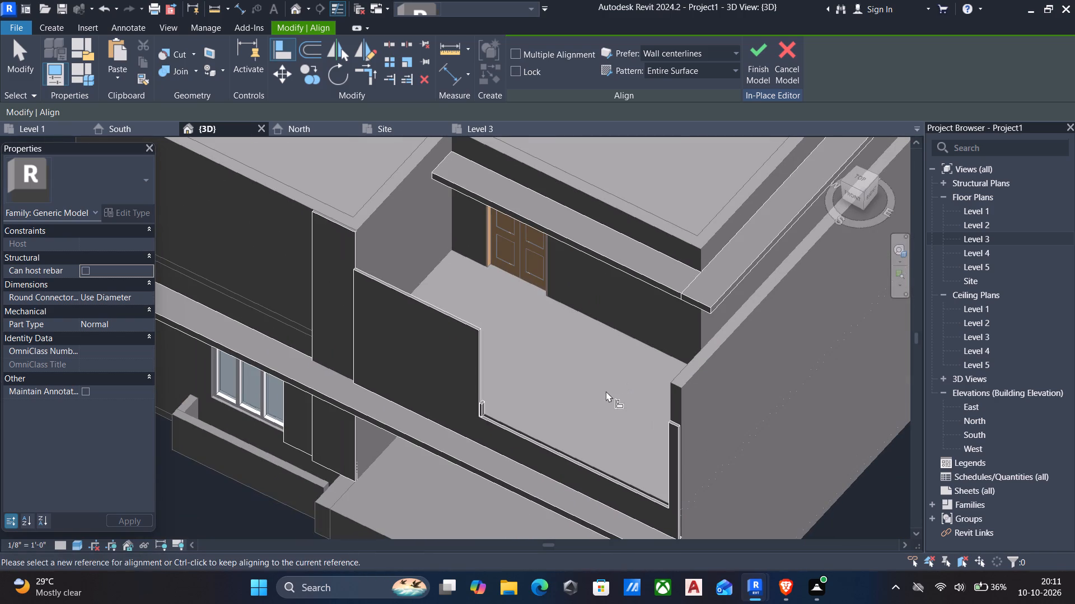
{"action": "key", "text": "Escape"}
{"action": "scroll", "coordinate": [550, 419], "scroll_direction": "down", "scroll_amount": 1, "text": "shift"}
{"action": "middle_click_drag", "start_coordinate": [551, 419], "coordinate": [589, 407], "text": "shift"}
{"action": "scroll", "coordinate": [558, 405], "scroll_direction": "up", "scroll_amount": 7}
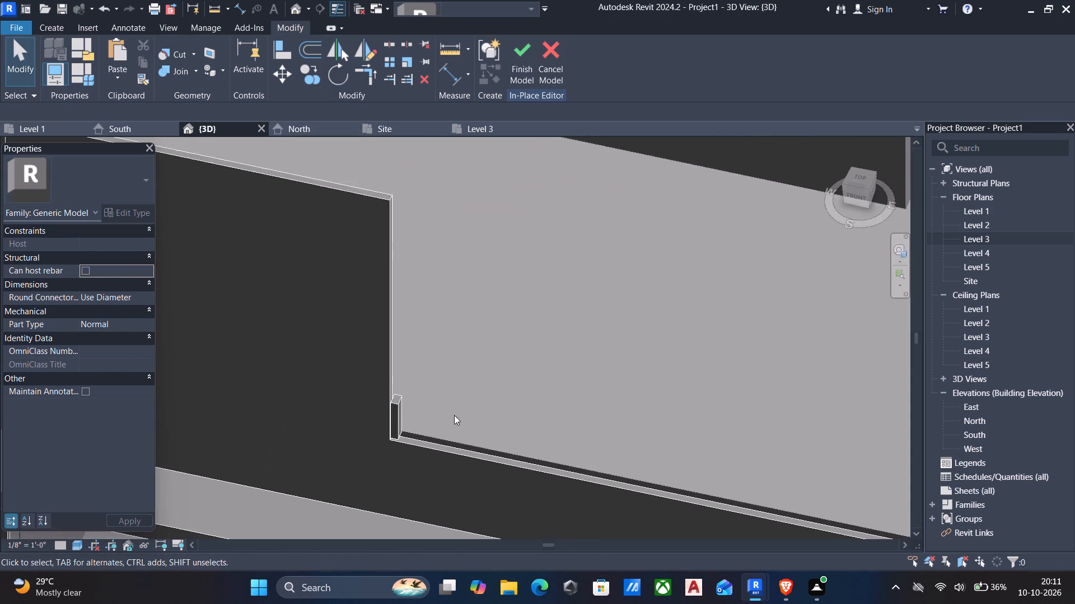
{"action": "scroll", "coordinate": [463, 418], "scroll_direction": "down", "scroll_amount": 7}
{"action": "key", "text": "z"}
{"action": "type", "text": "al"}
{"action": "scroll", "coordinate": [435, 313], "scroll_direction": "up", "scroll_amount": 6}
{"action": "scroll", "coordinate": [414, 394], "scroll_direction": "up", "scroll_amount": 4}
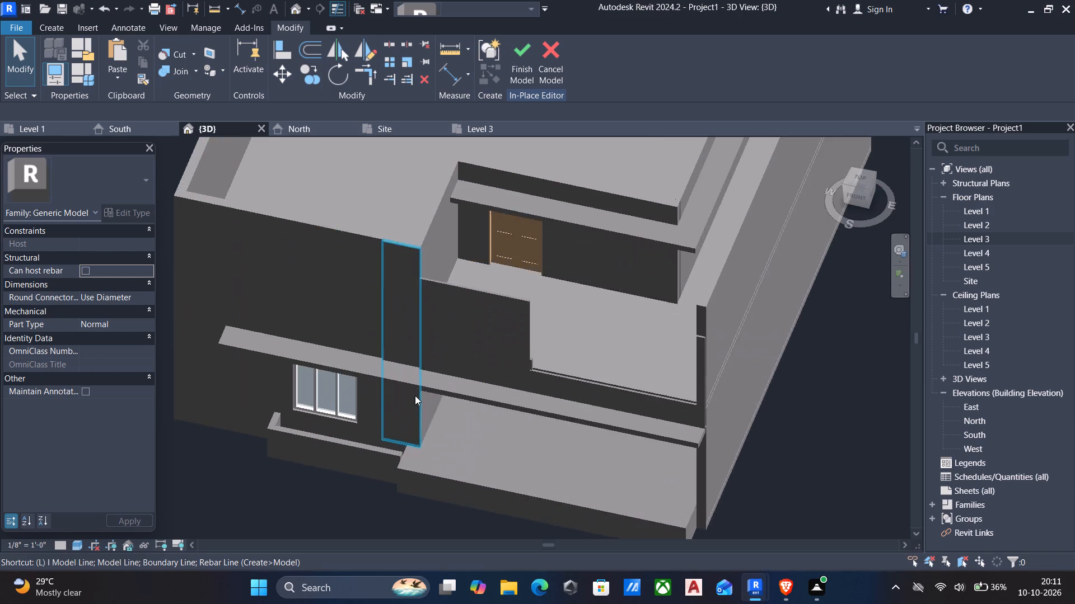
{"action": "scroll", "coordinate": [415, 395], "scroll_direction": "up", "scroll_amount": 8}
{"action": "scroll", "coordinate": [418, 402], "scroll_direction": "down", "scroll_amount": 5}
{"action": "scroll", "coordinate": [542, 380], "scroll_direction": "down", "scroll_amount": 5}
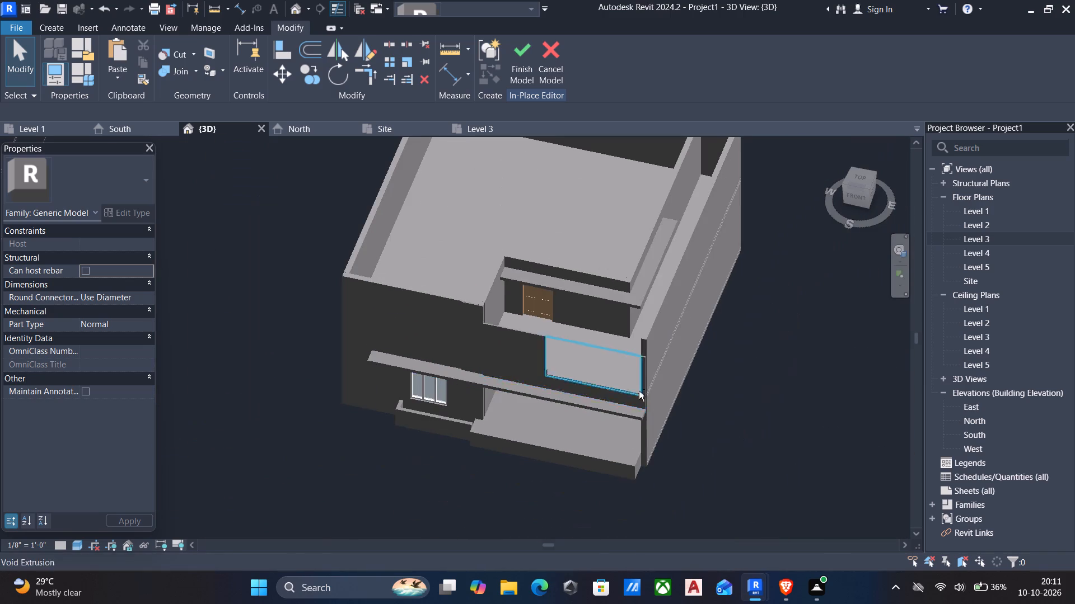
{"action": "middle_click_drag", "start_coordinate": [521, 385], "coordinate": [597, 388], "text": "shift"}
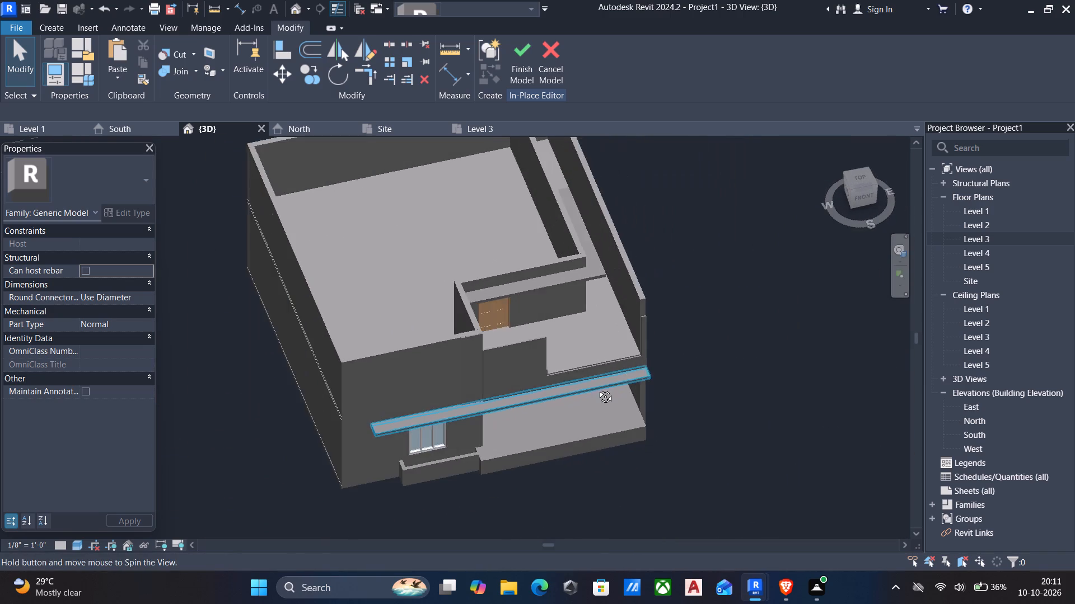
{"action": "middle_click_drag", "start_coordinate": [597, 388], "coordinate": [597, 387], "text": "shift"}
Align the small extrusion's free end face with the opening's east side face, stretching it to 12' 11" along the opening.
{"action": "scroll", "coordinate": [602, 362], "scroll_direction": "up", "scroll_amount": 7}
{"action": "key", "text": "a"}
{"action": "key", "text": "l"}
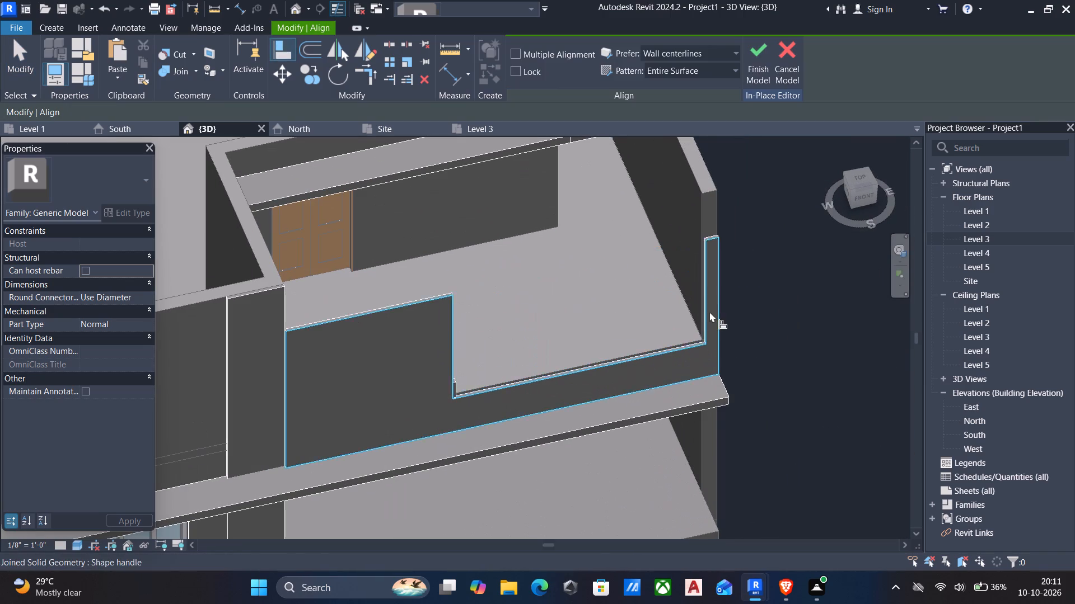
{"action": "scroll", "coordinate": [709, 312], "scroll_direction": "up", "scroll_amount": 6}
{"action": "middle_click_drag", "start_coordinate": [690, 321], "coordinate": [733, 311], "text": "shift"}
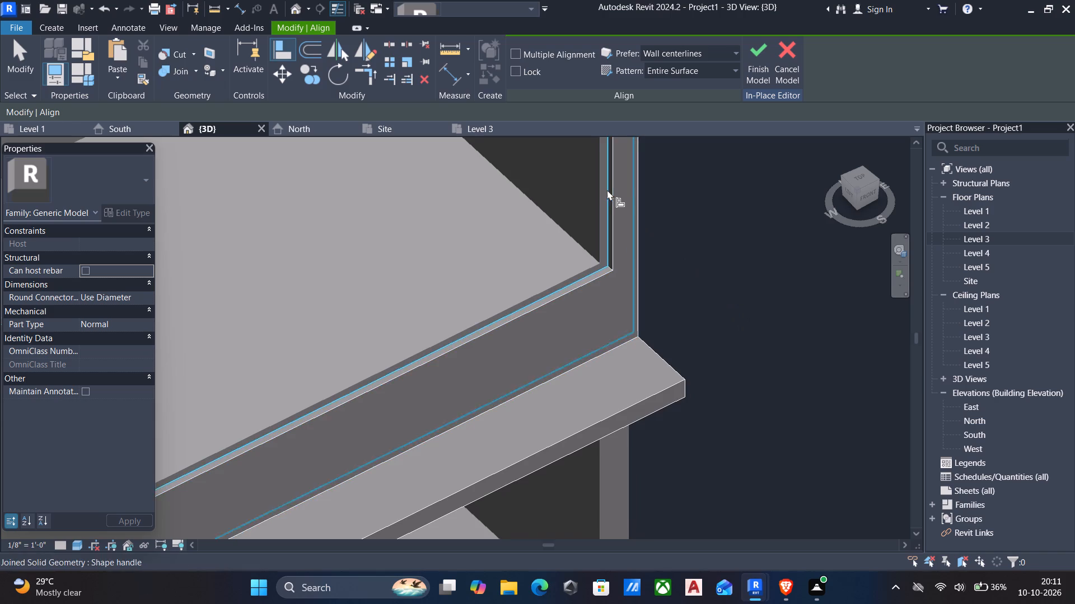
{"action": "scroll", "coordinate": [604, 188], "scroll_direction": "up", "scroll_amount": 4}
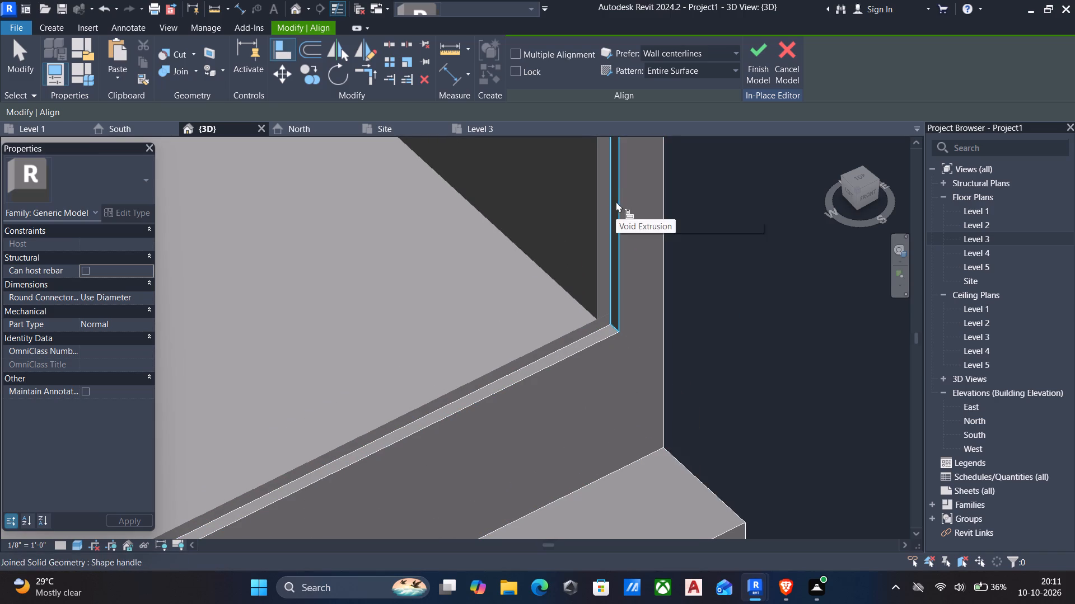
{"action": "left_click", "coordinate": [616, 201]}
{"action": "scroll", "coordinate": [633, 218], "scroll_direction": "down", "scroll_amount": 12}
{"action": "scroll", "coordinate": [348, 189], "scroll_direction": "down", "scroll_amount": 1, "text": "shift"}
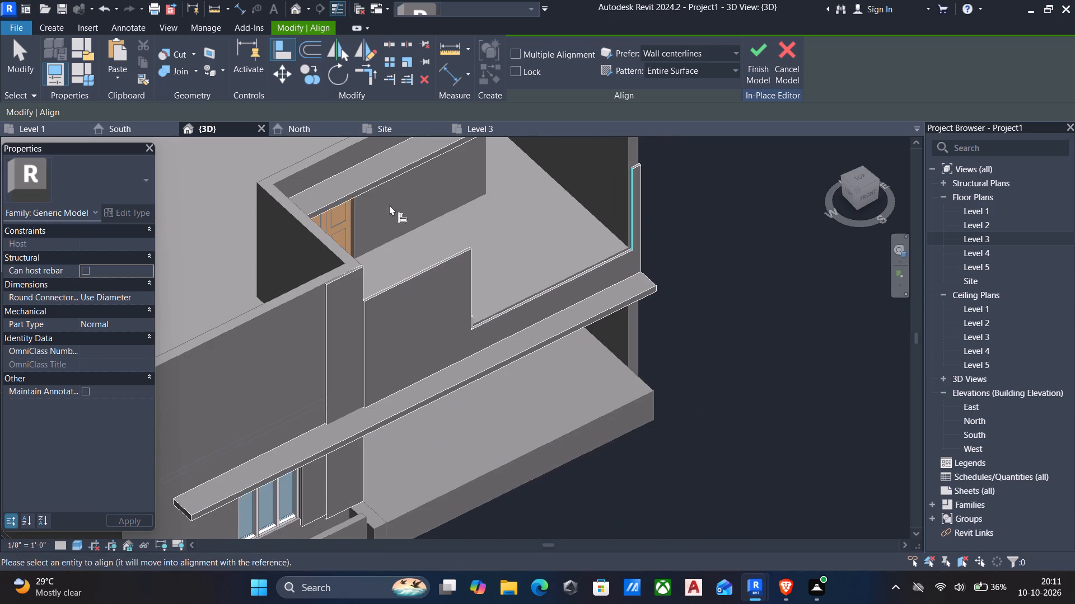
{"action": "scroll", "coordinate": [462, 213], "scroll_direction": "up", "scroll_amount": 1}
{"action": "scroll", "coordinate": [527, 257], "scroll_direction": "down", "scroll_amount": 6}
{"action": "scroll", "coordinate": [590, 313], "scroll_direction": "down", "scroll_amount": 3}
{"action": "middle_click_drag", "start_coordinate": [474, 341], "coordinate": [281, 341], "text": "shift"}
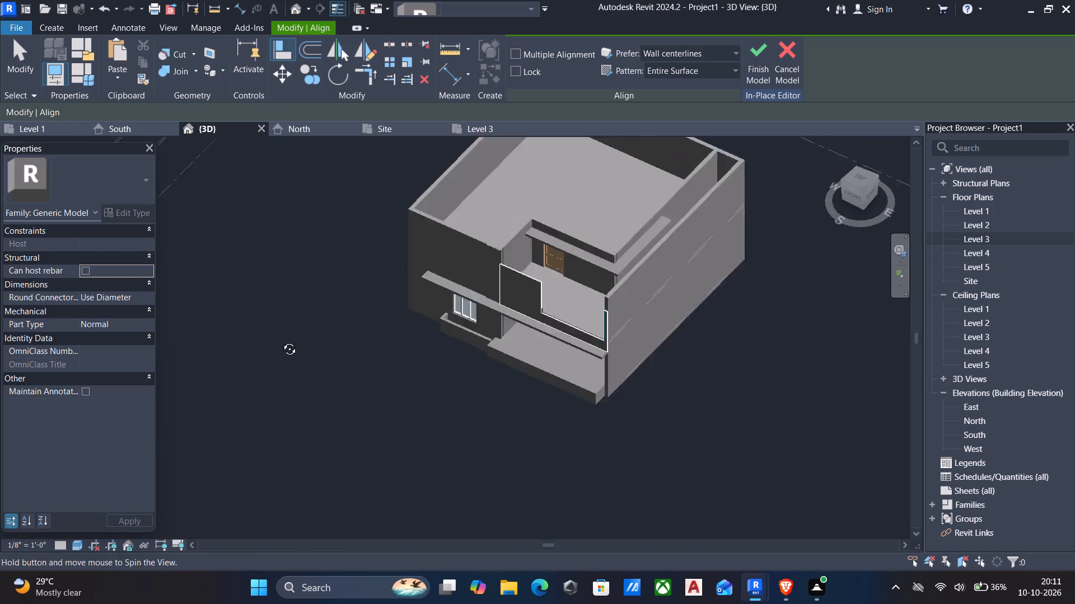
{"action": "middle_click_drag", "start_coordinate": [281, 341], "coordinate": [224, 318], "text": "shift"}
{"action": "scroll", "coordinate": [240, 302], "scroll_direction": "up", "scroll_amount": 2}
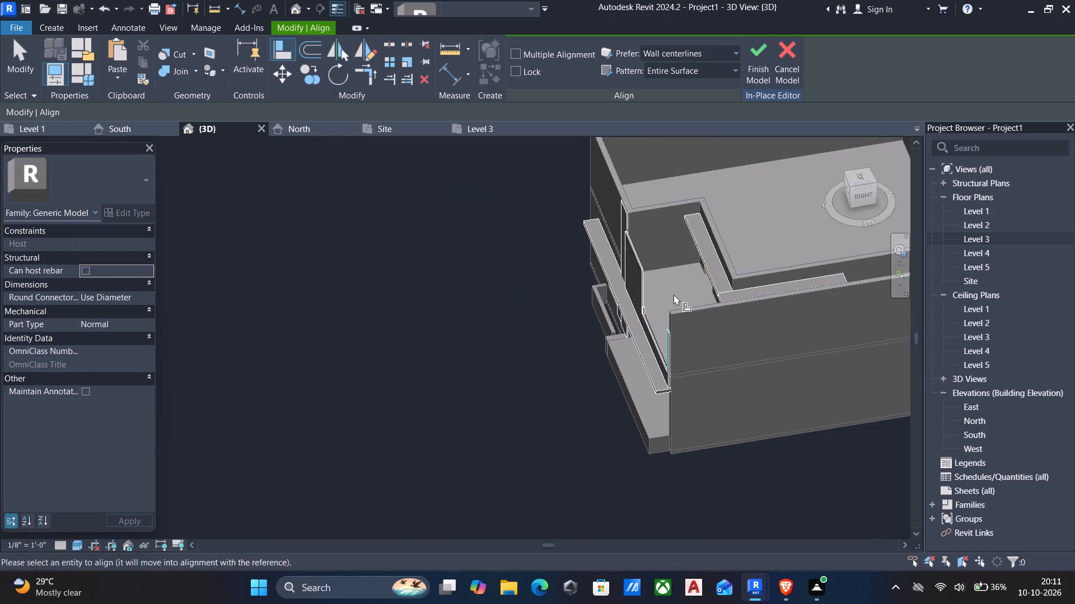
{"action": "scroll", "coordinate": [641, 305], "scroll_direction": "up", "scroll_amount": 12}
{"action": "left_click", "coordinate": [649, 321]}
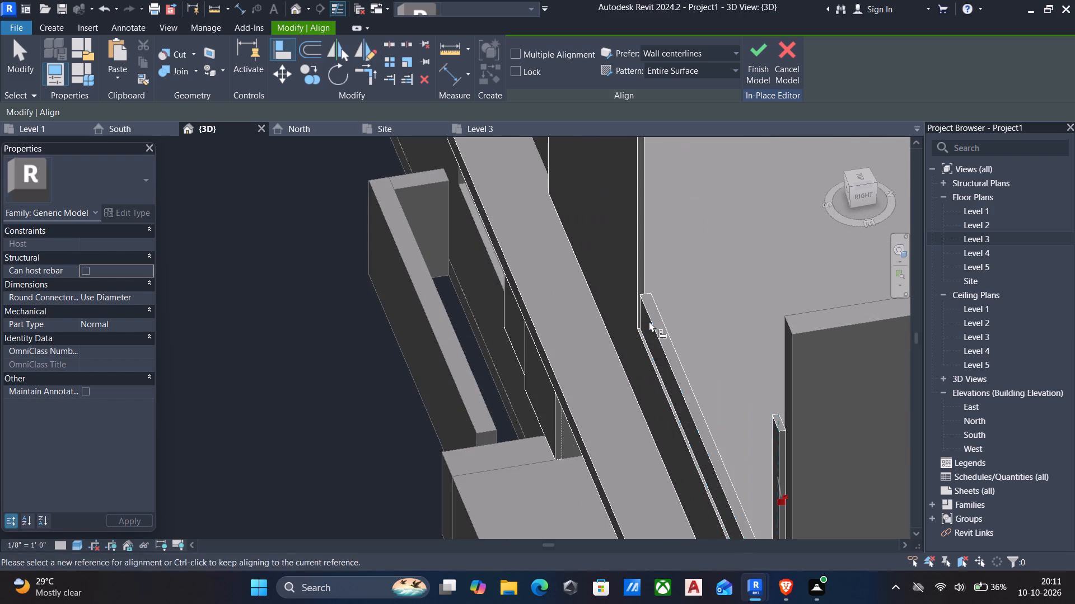
{"action": "scroll", "coordinate": [622, 317], "scroll_direction": "down", "scroll_amount": 12}
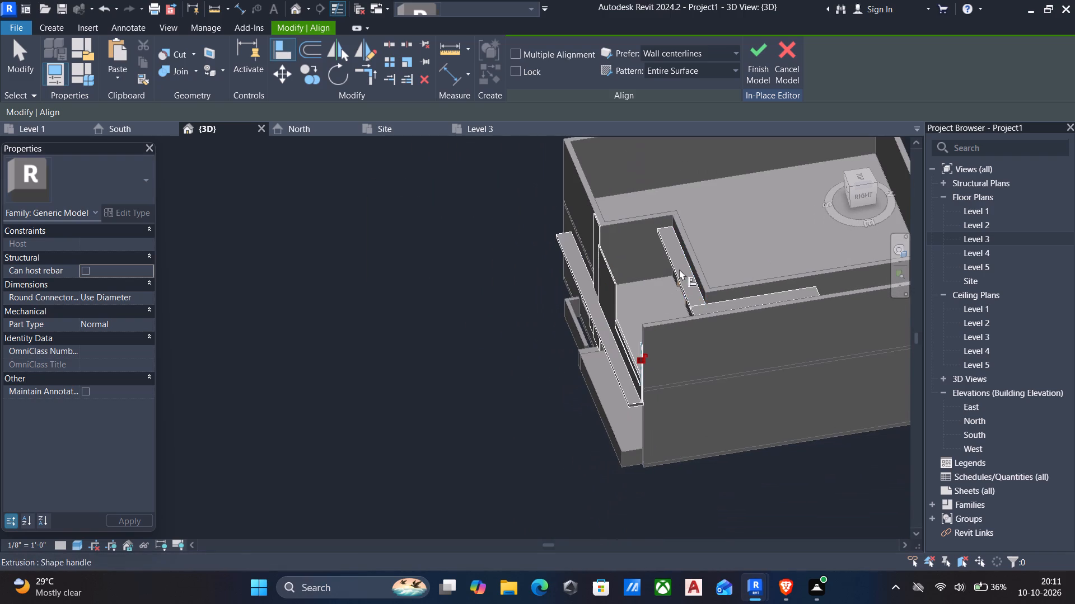
{"action": "scroll", "coordinate": [639, 268], "scroll_direction": "down", "scroll_amount": 1}
{"action": "middle_click_drag", "start_coordinate": [715, 294], "coordinate": [775, 279], "text": "shift"}
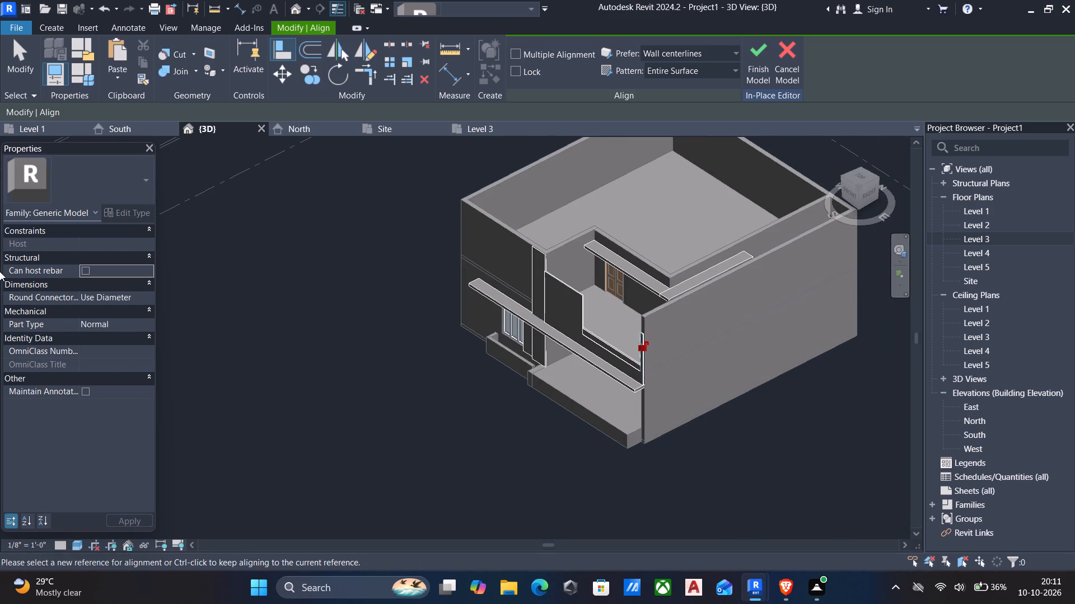
{"action": "key", "text": "Escape"}
{"action": "key", "text": "Escape"}
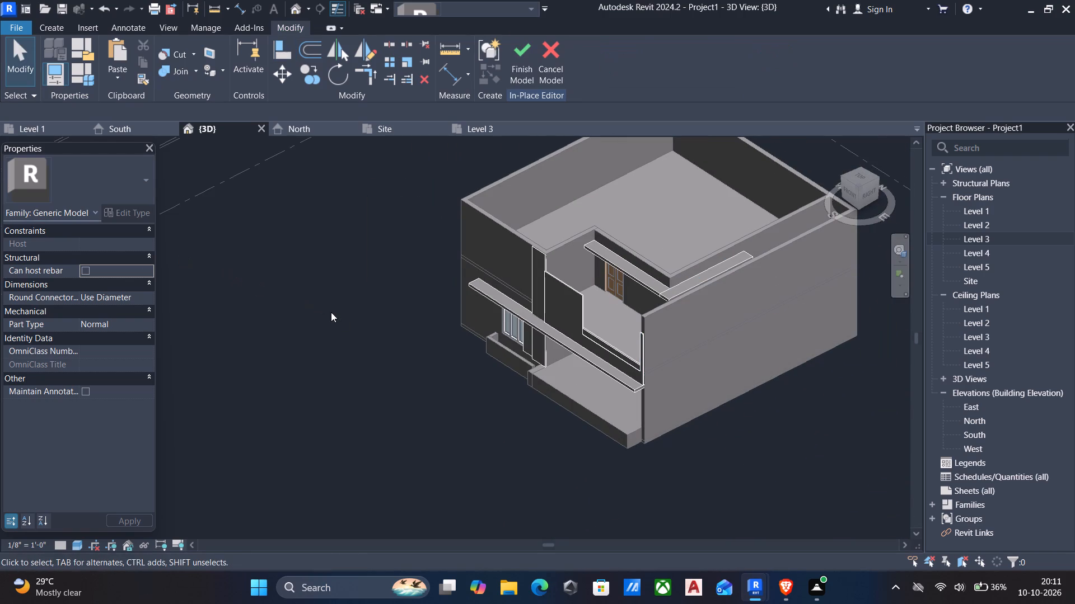
From the front view, stretch the low extrusion's top face upward to about half the height of the balcony panel's opening.
{"action": "middle_click_drag", "start_coordinate": [336, 317], "coordinate": [448, 268], "text": "shift"}
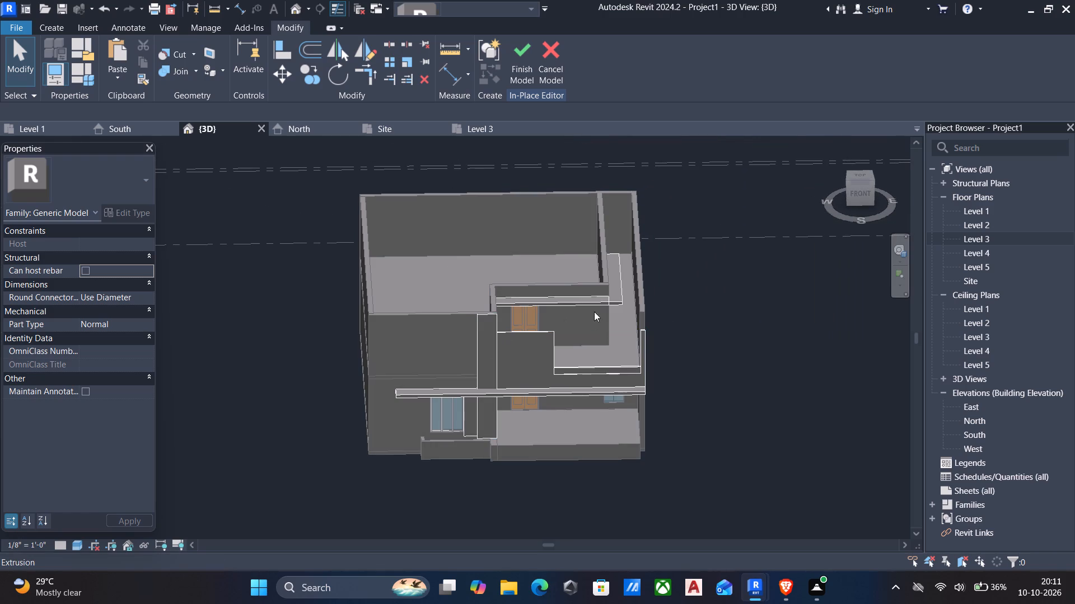
{"action": "left_click", "coordinate": [861, 193]}
{"action": "scroll", "coordinate": [469, 338], "scroll_direction": "up", "scroll_amount": 6}
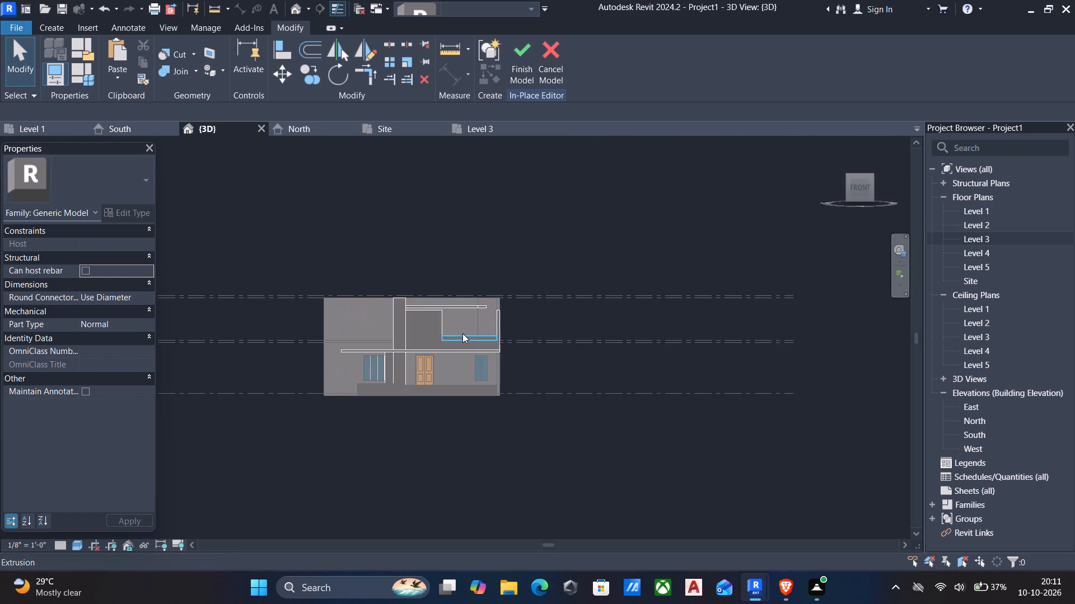
{"action": "left_click", "coordinate": [462, 337]}
{"action": "scroll", "coordinate": [469, 334], "scroll_direction": "up", "scroll_amount": 11}
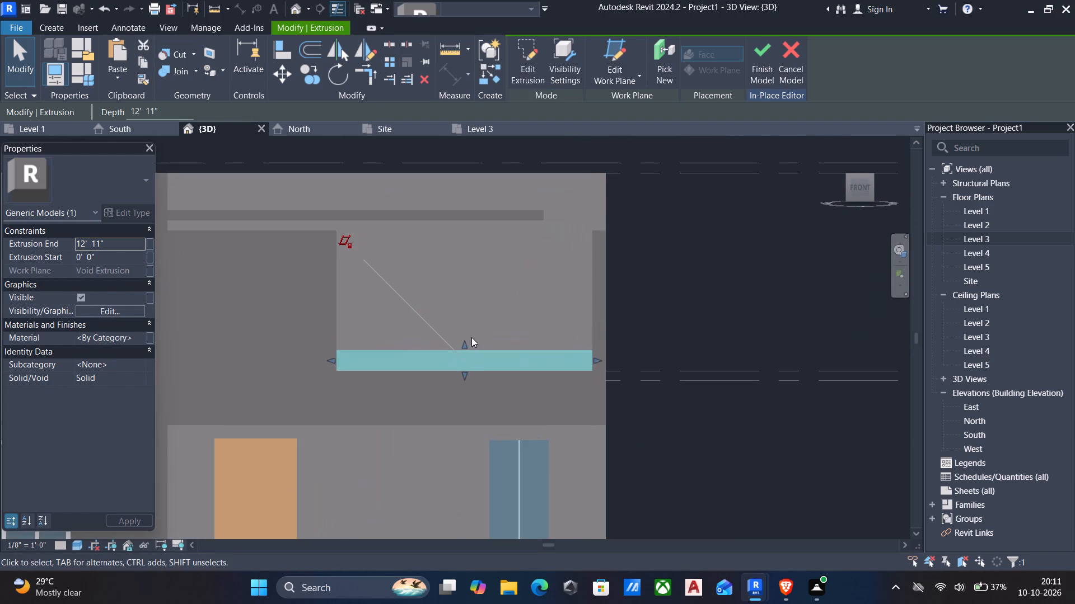
{"action": "scroll", "coordinate": [465, 347], "scroll_direction": "up", "scroll_amount": 6}
{"action": "scroll", "coordinate": [356, 308], "scroll_direction": "down", "scroll_amount": 6}
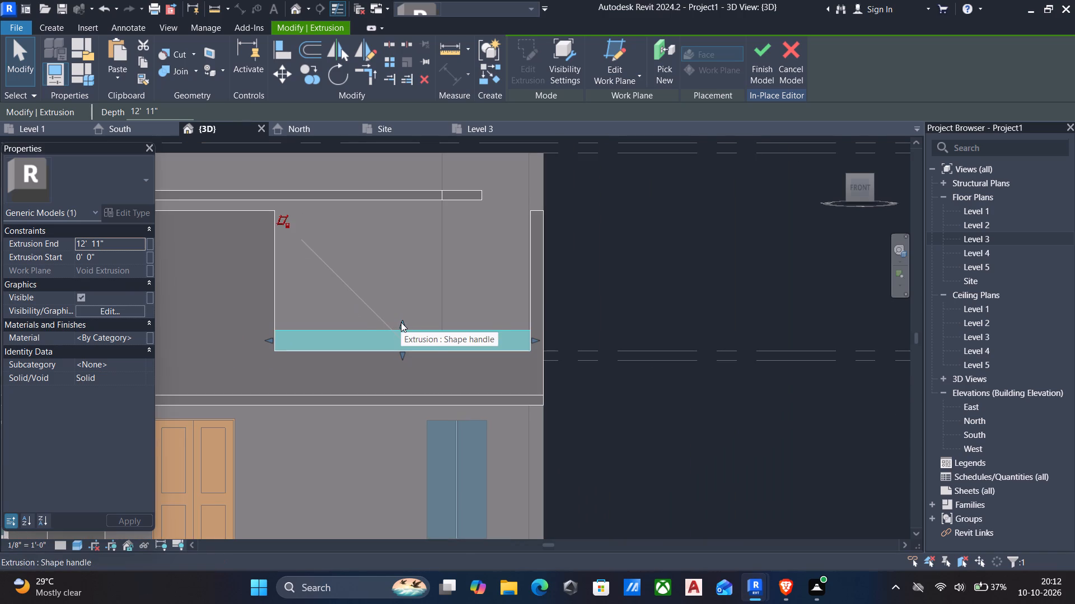
{"action": "left_click_drag", "start_coordinate": [403, 325], "coordinate": [403, 300]}
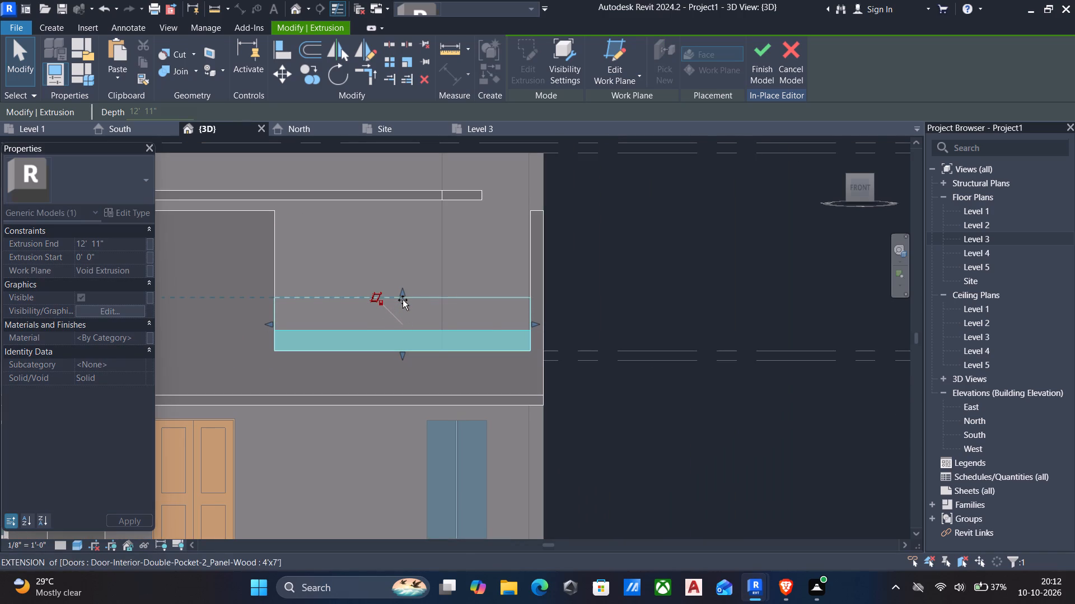
{"action": "left_click_drag", "start_coordinate": [403, 300], "coordinate": [403, 295]}
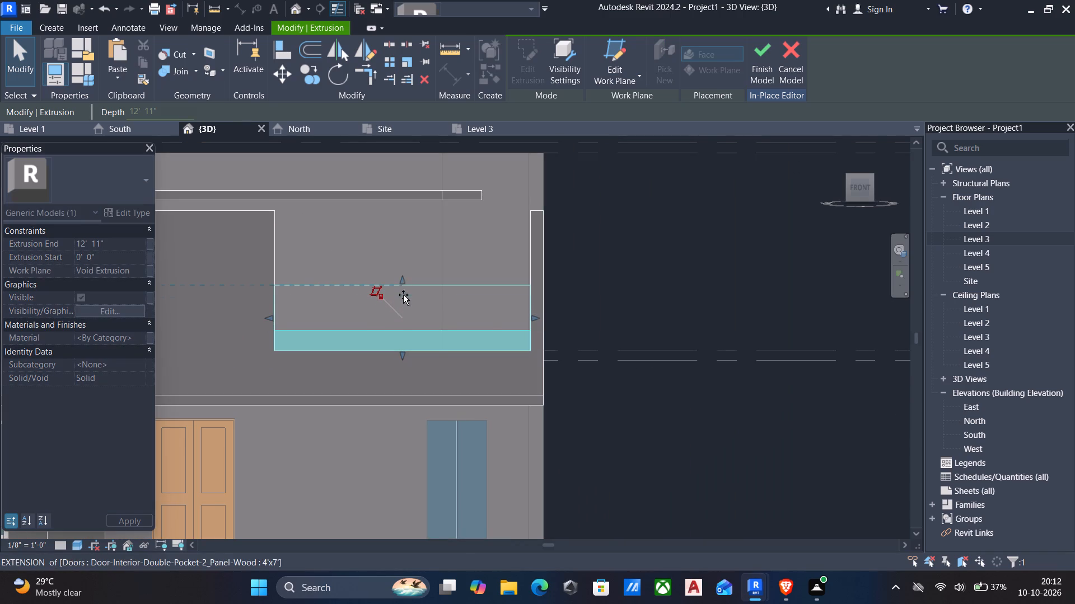
{"action": "left_click_drag", "start_coordinate": [403, 295], "coordinate": [402, 288]}
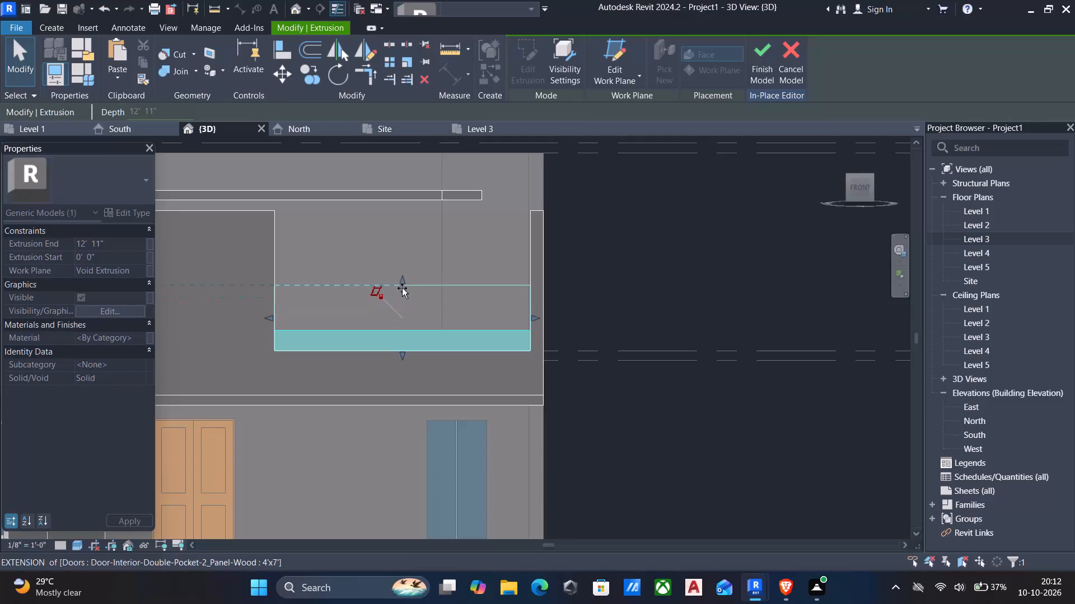
{"action": "left_click_drag", "start_coordinate": [402, 288], "coordinate": [402, 287]}
{"action": "key", "text": "Escape"}
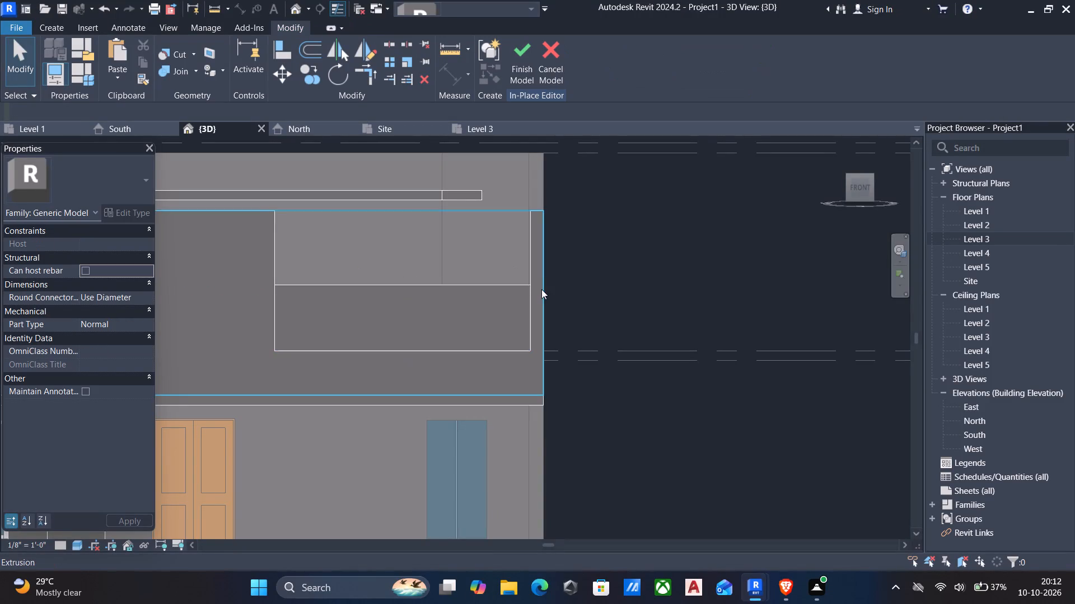
Stretch the upper balcony panel's west edge outward so it overlaps slightly less than half the width of the tall vertical pier.
{"action": "scroll", "coordinate": [563, 319], "scroll_direction": "down", "scroll_amount": 11}
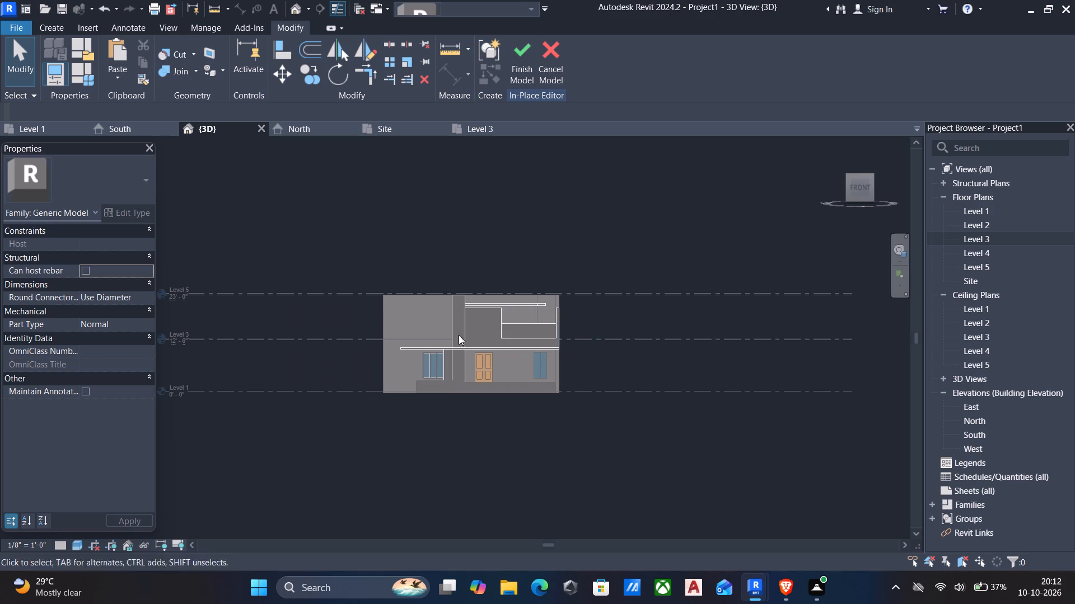
{"action": "scroll", "coordinate": [451, 322], "scroll_direction": "up", "scroll_amount": 6}
{"action": "scroll", "coordinate": [508, 299], "scroll_direction": "up", "scroll_amount": 5}
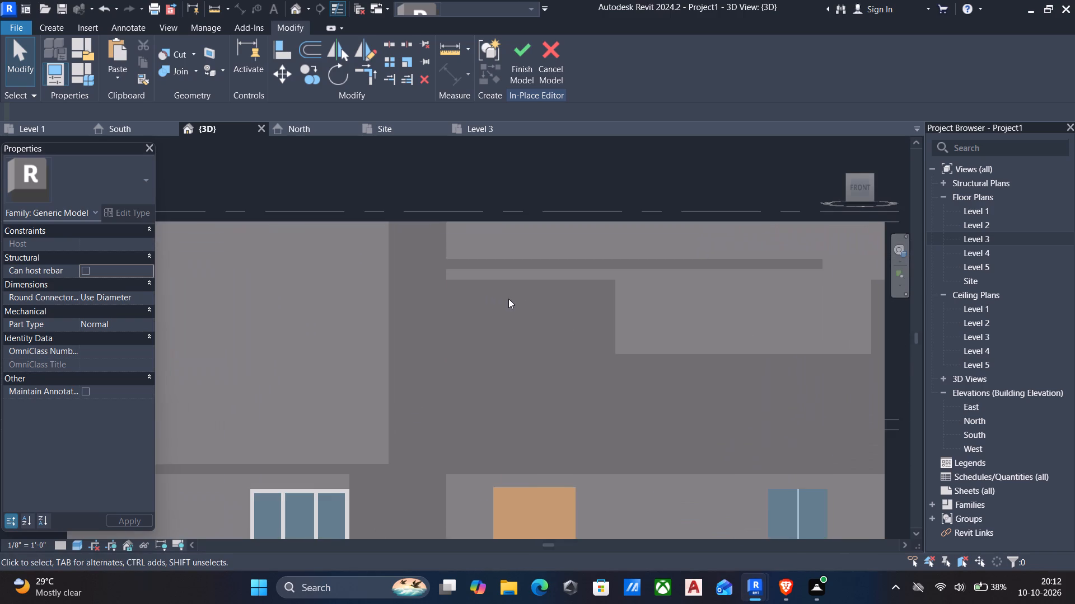
{"action": "scroll", "coordinate": [501, 333], "scroll_direction": "up", "scroll_amount": 4}
{"action": "left_click", "coordinate": [464, 242]}
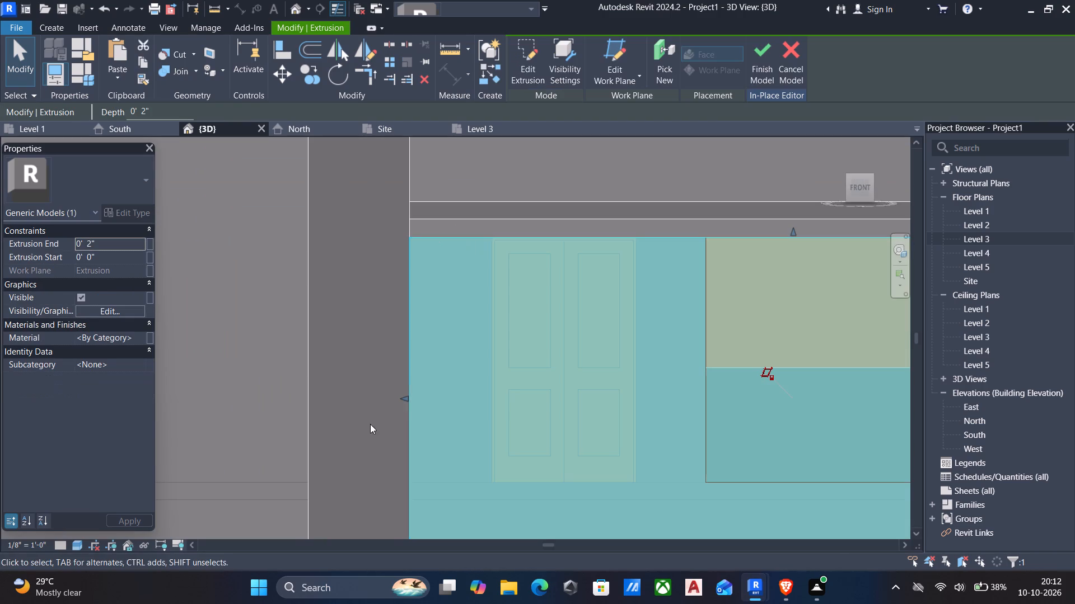
{"action": "left_click_drag", "start_coordinate": [406, 398], "coordinate": [387, 399]}
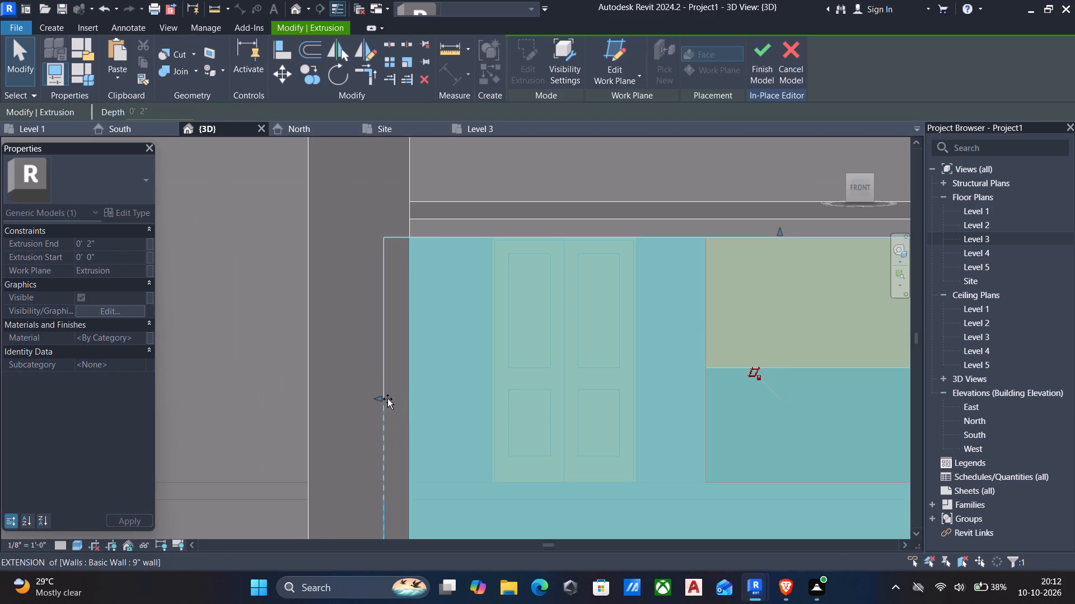
{"action": "left_click_drag", "start_coordinate": [387, 399], "coordinate": [371, 400]}
{"action": "left_click_drag", "start_coordinate": [371, 400], "coordinate": [370, 400]}
{"action": "scroll", "coordinate": [384, 399], "scroll_direction": "down", "scroll_amount": 6}
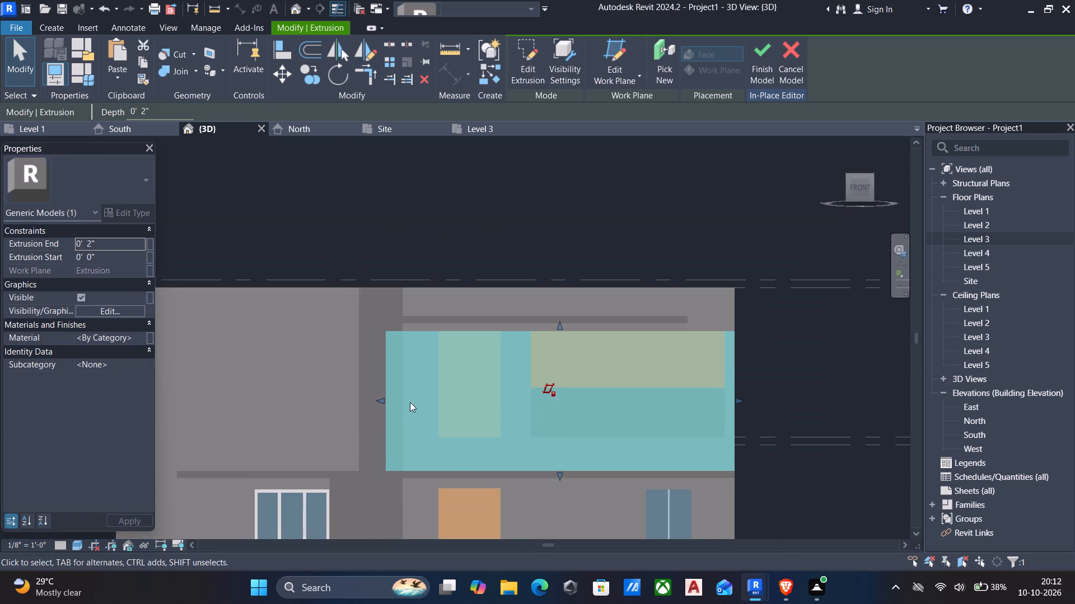
{"action": "key", "text": "Escape"}
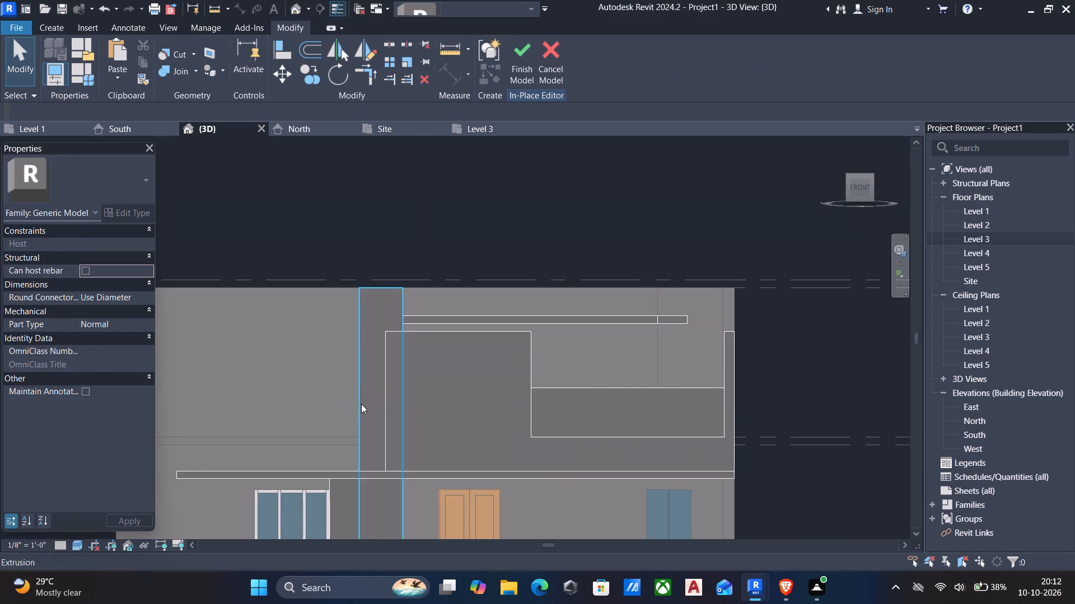
Open the Level 4 floor plan and finish the in-place model.
{"action": "middle_click_drag", "start_coordinate": [367, 405], "coordinate": [488, 391]}
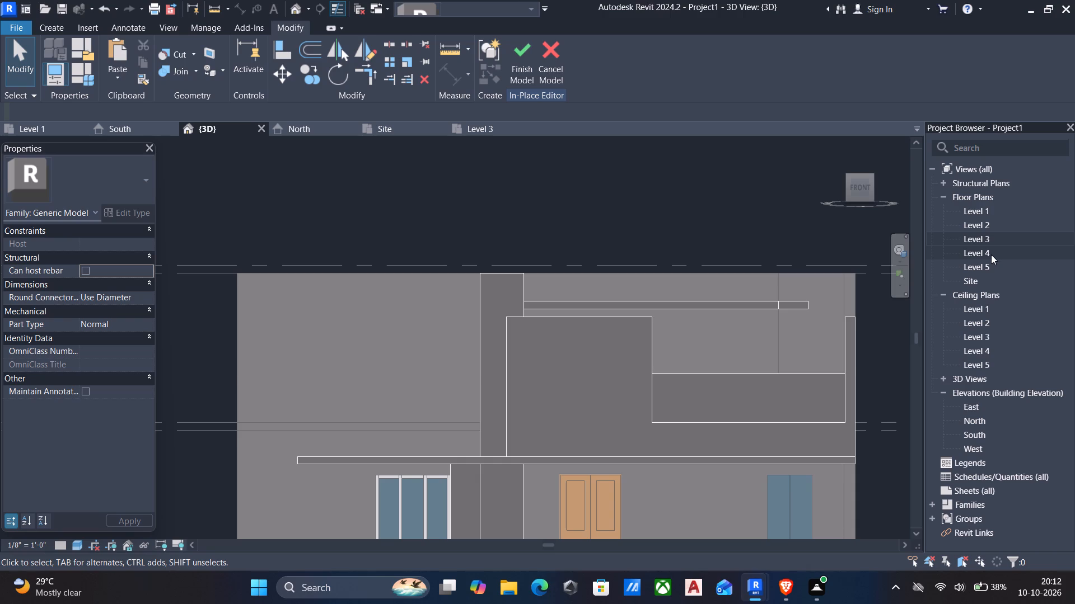
{"action": "scroll", "coordinate": [713, 267], "scroll_direction": "down", "scroll_amount": 9}
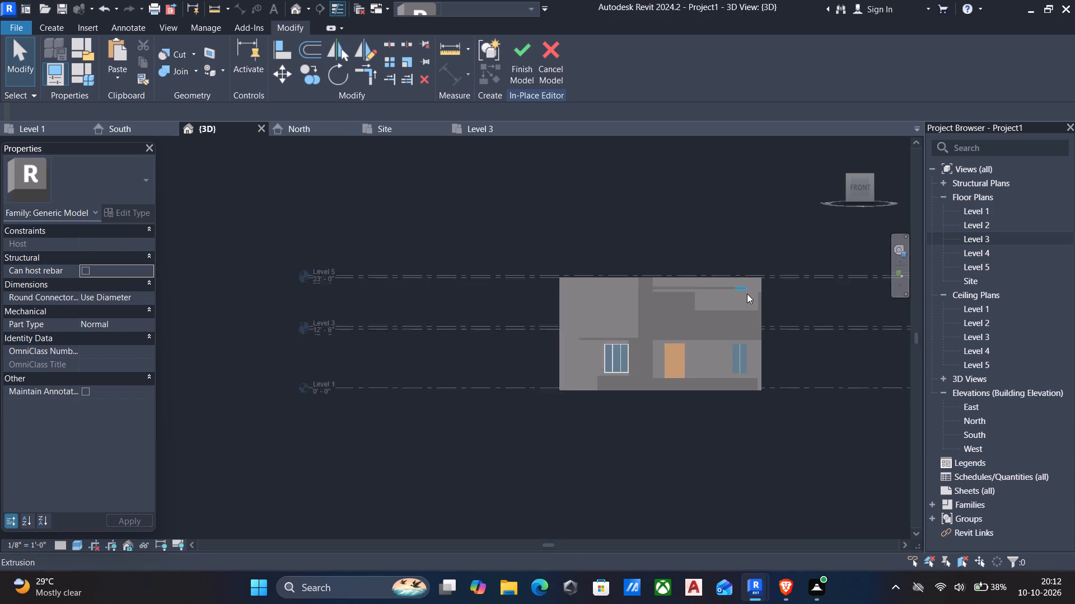
{"action": "scroll", "coordinate": [747, 294], "scroll_direction": "down", "scroll_amount": 2}
{"action": "scroll", "coordinate": [507, 301], "scroll_direction": "up", "scroll_amount": 7}
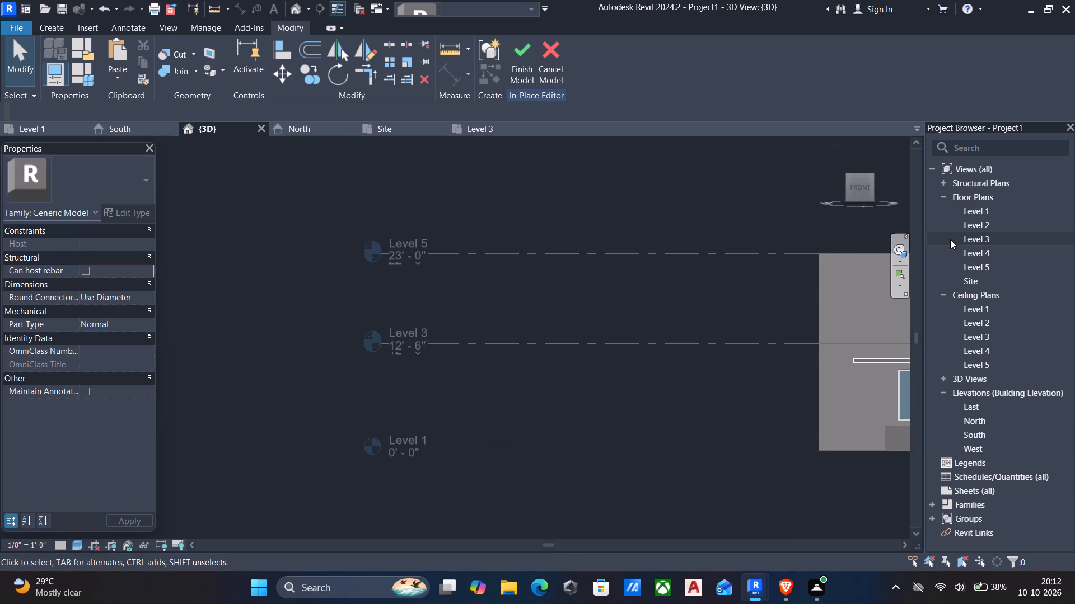
{"action": "double_click", "coordinate": [992, 251]}
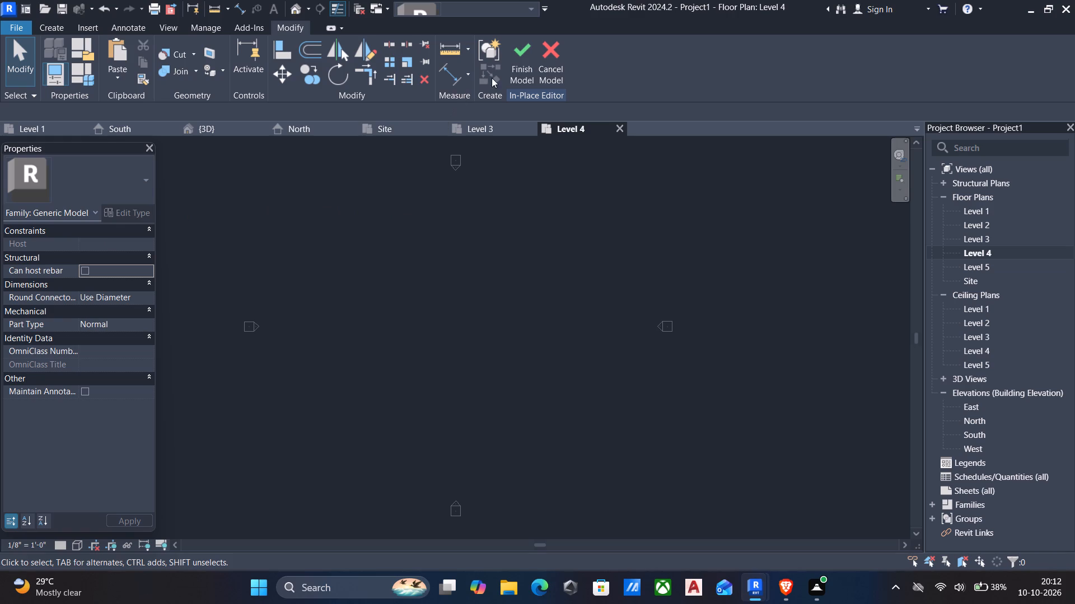
{"action": "left_click", "coordinate": [522, 53]}
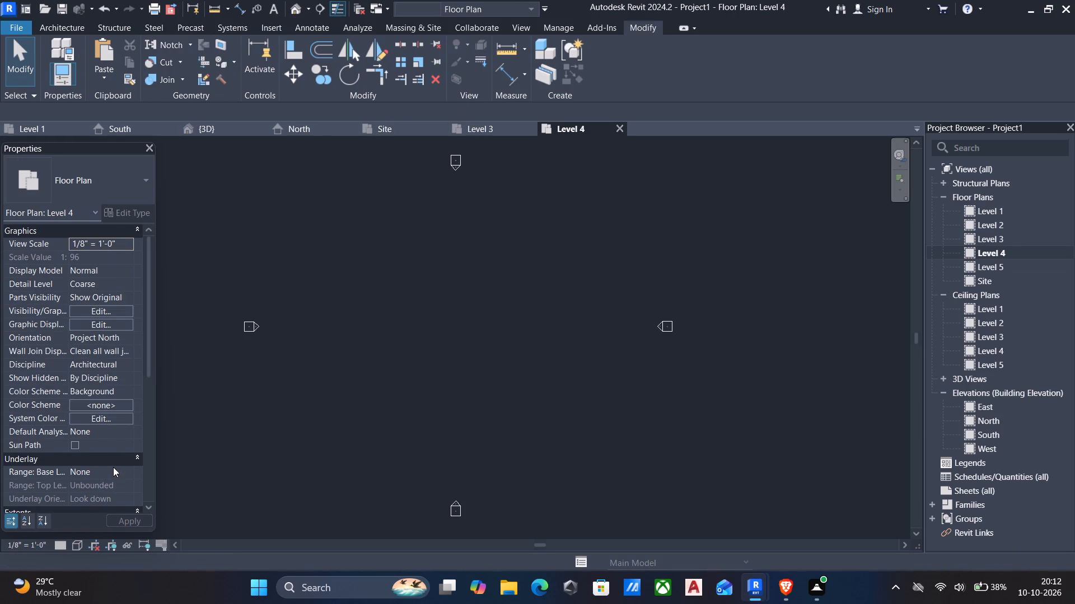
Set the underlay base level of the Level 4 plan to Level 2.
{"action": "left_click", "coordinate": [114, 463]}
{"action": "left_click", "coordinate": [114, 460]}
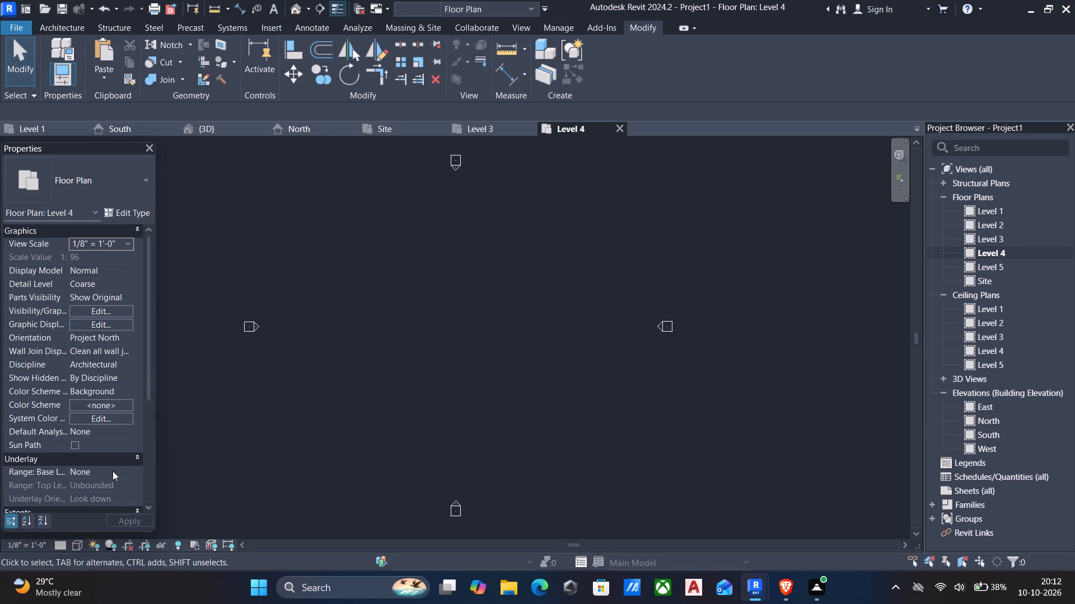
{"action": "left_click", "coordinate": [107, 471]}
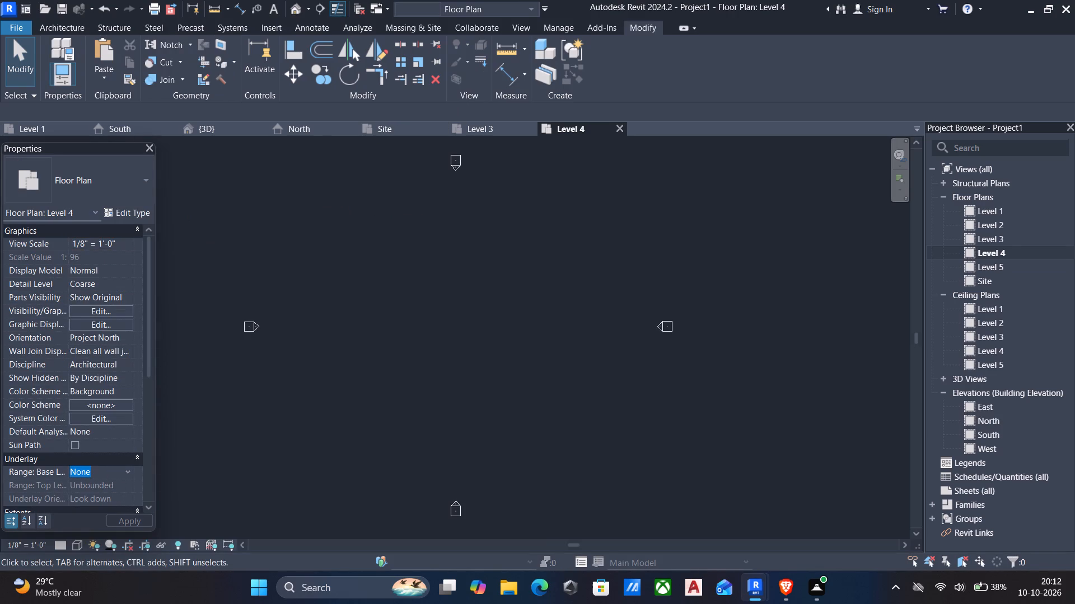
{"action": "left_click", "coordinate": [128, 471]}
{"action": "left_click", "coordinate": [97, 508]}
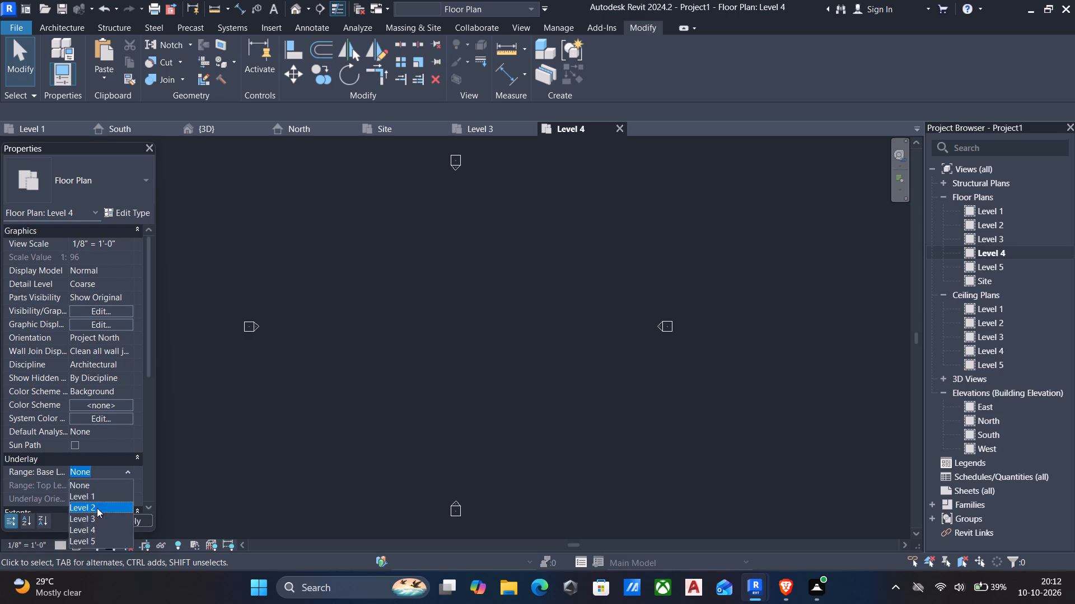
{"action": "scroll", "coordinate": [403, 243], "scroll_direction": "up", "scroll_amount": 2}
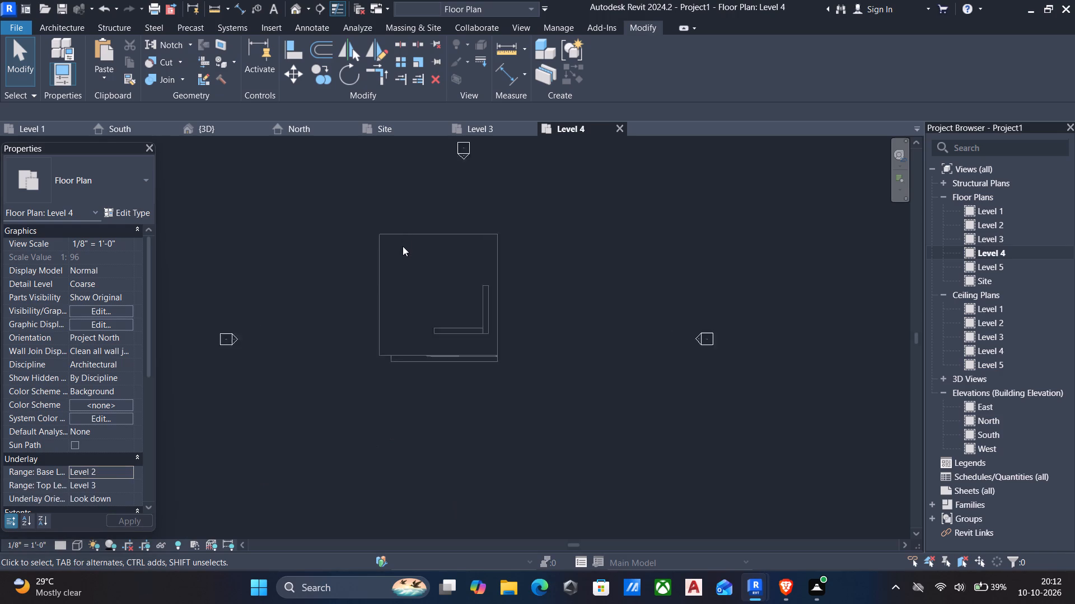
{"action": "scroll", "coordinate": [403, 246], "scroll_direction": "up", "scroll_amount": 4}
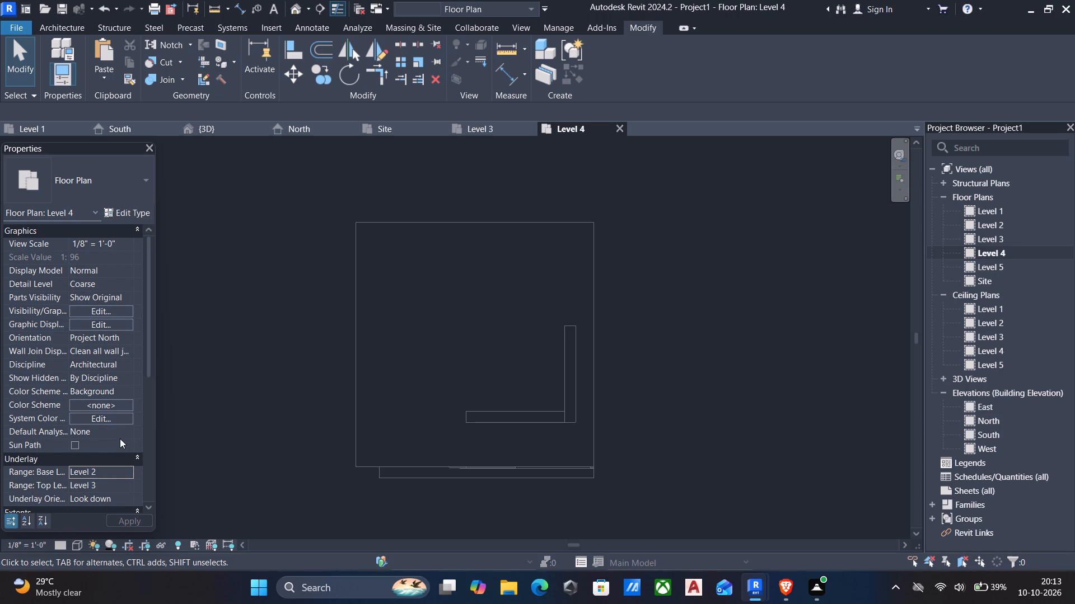
Set the underlay base level of the Level 4 plan to Level 1.
{"action": "left_click", "coordinate": [125, 474]}
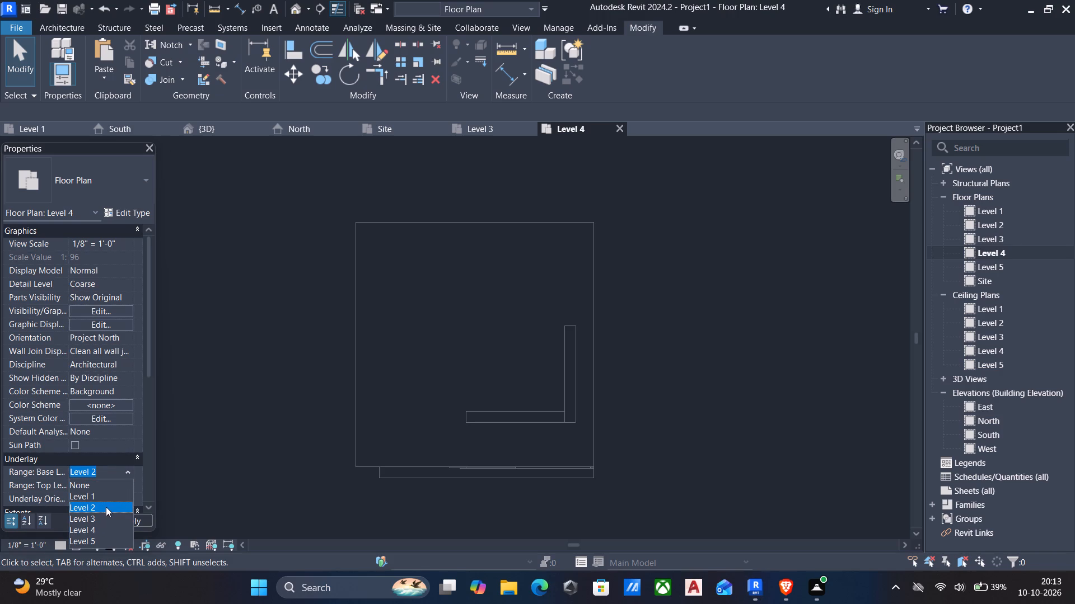
{"action": "left_click", "coordinate": [105, 498]}
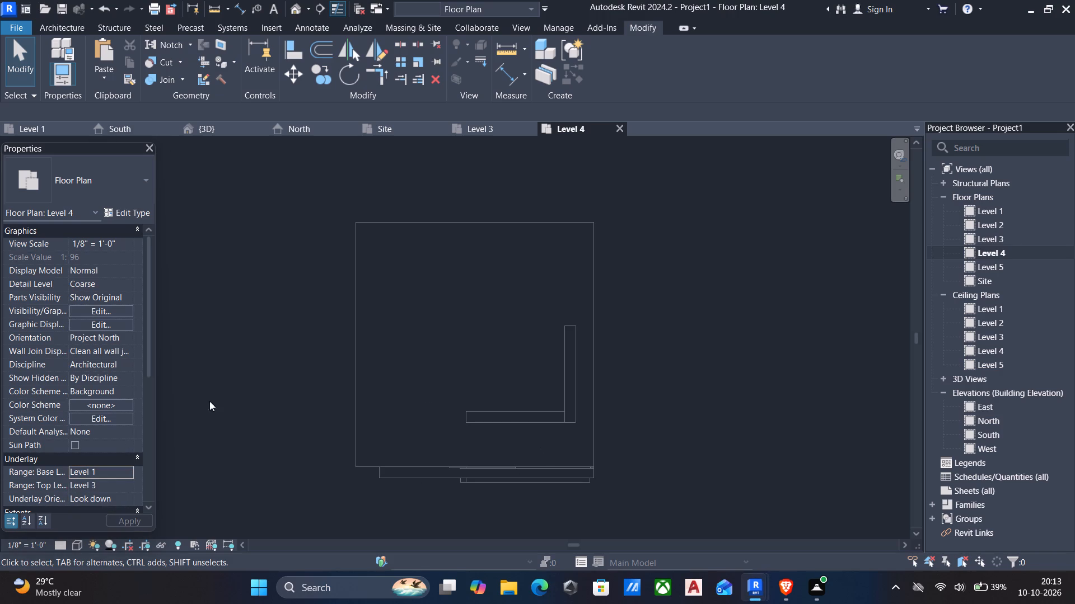
Start a 6" architectural floor on Level 4 and sketch a 36' 1 1/2" by 32' 9" rectangle from the building's northwest corner to the L-shaped wall's inner corner.
{"action": "middle_click", "coordinate": [460, 252]}
{"action": "middle_click_drag", "start_coordinate": [460, 256], "coordinate": [520, 294]}
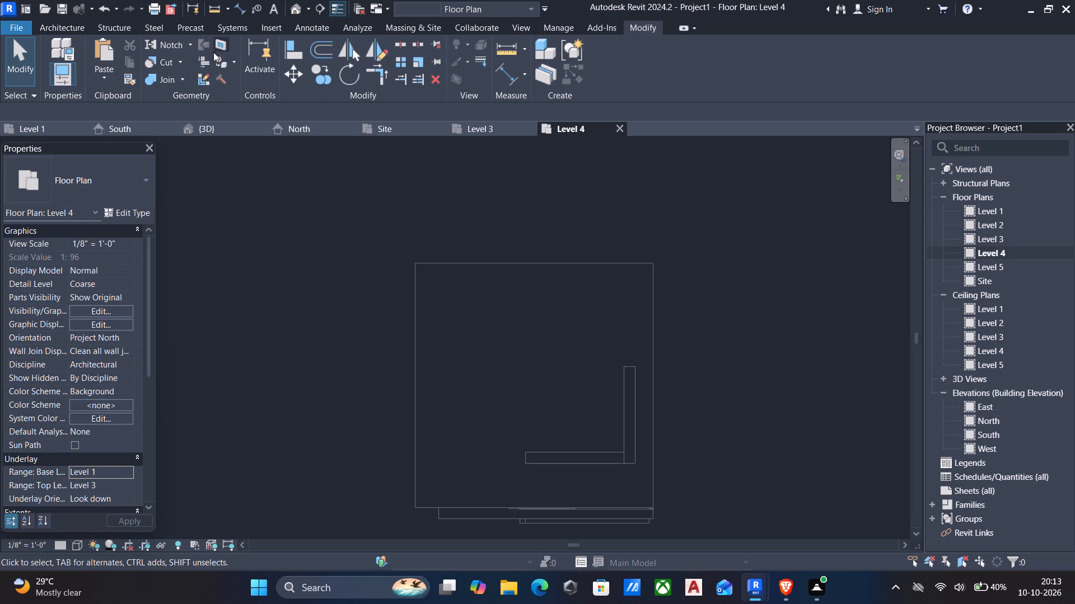
{"action": "left_click", "coordinate": [48, 22]}
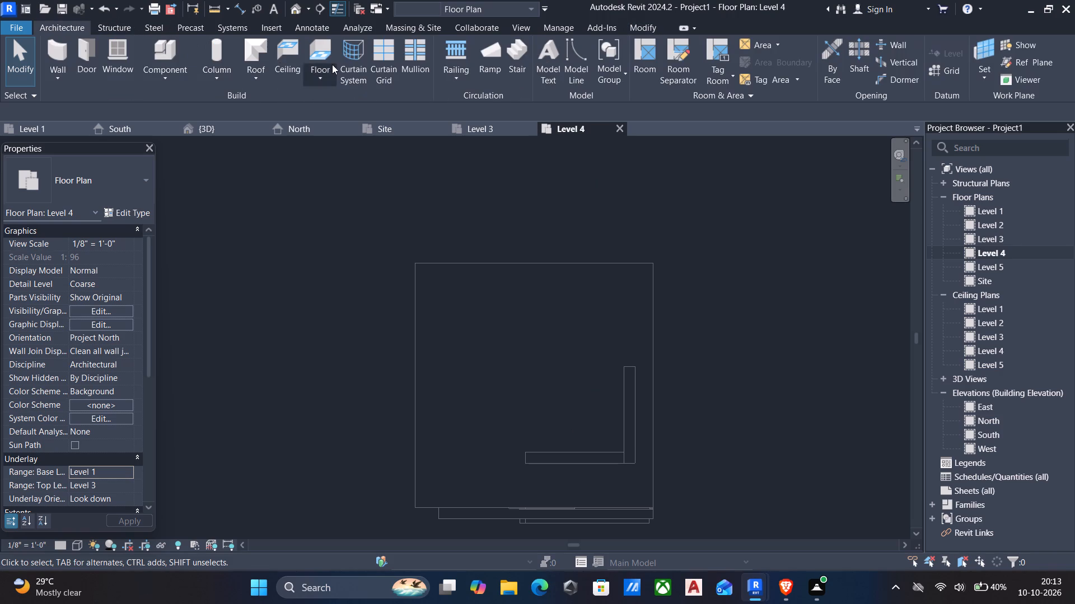
{"action": "left_click", "coordinate": [260, 79]}
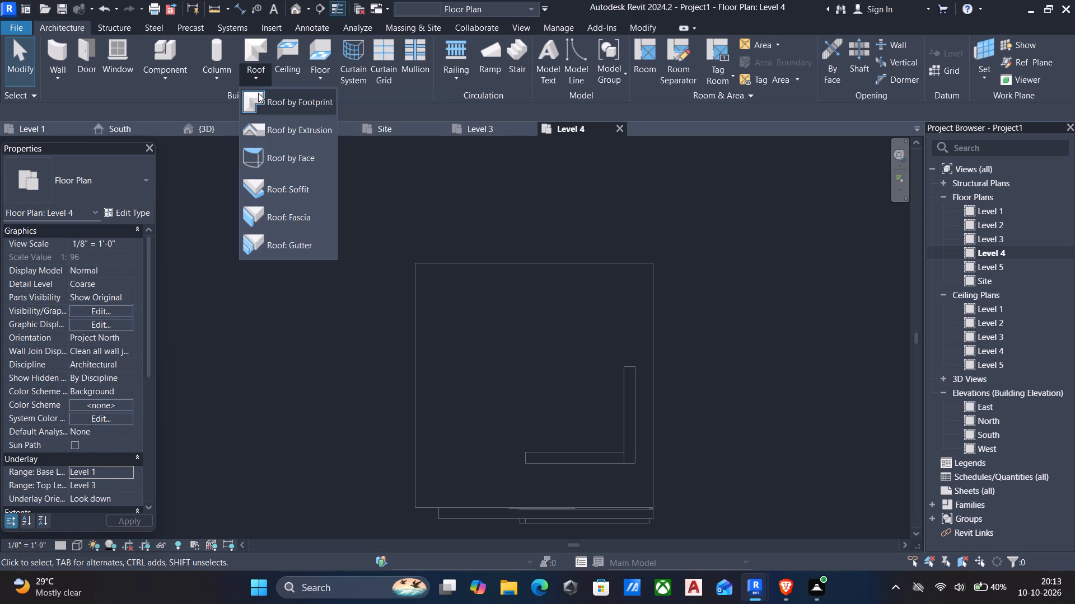
{"action": "left_click", "coordinate": [255, 82]}
{"action": "double_click", "coordinate": [448, 82]}
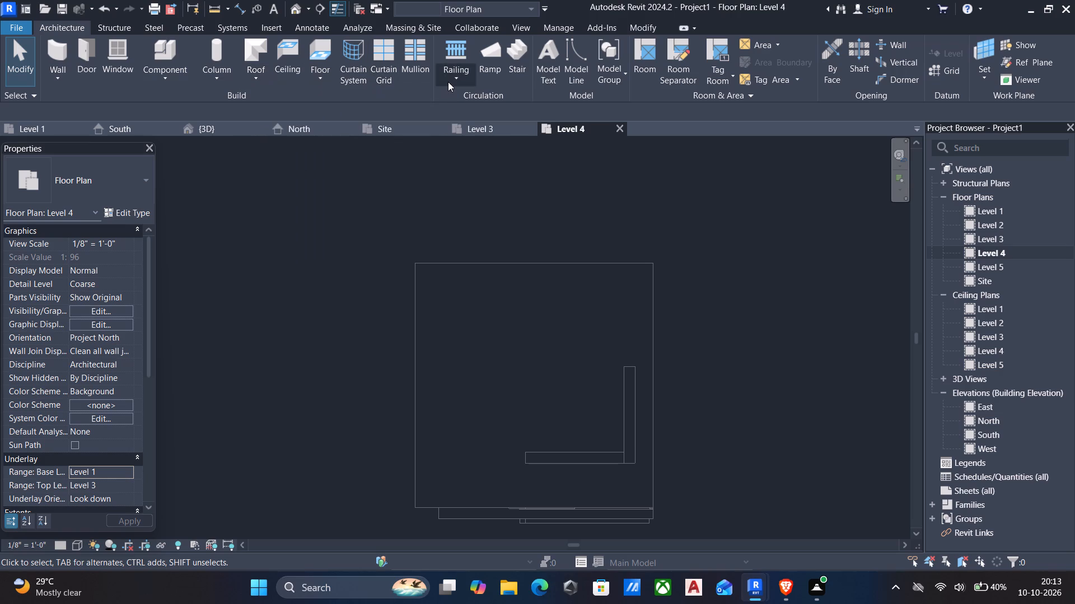
{"action": "left_click", "coordinate": [317, 84]}
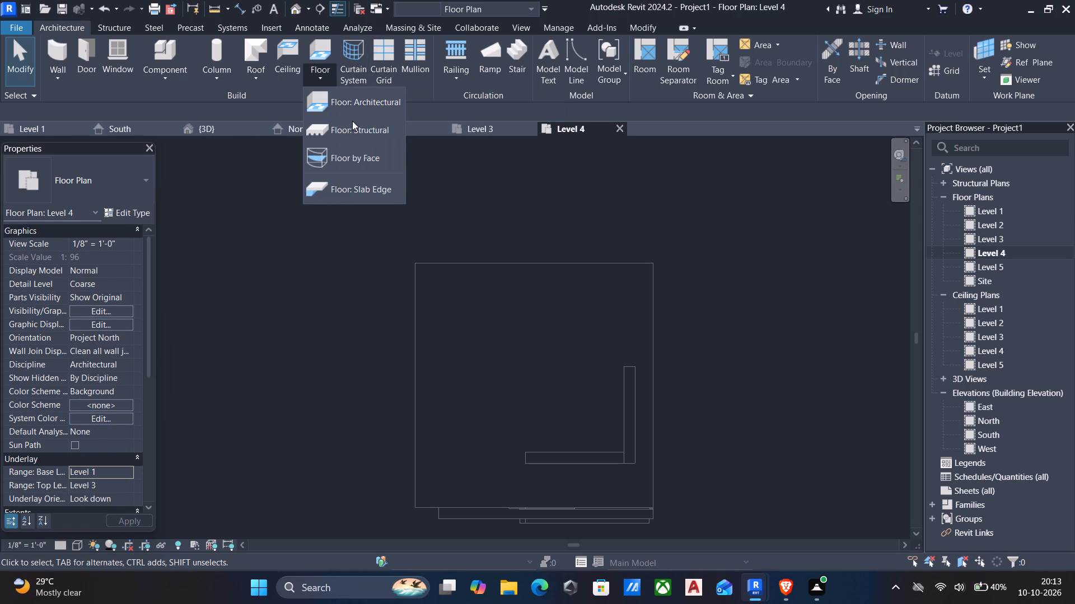
{"action": "left_click", "coordinate": [347, 103]}
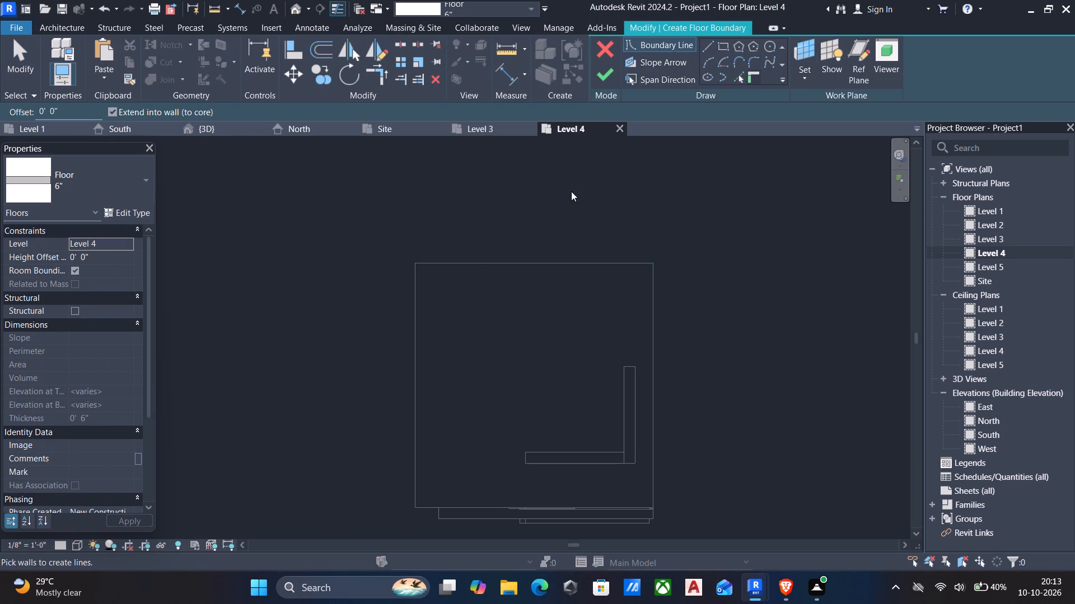
{"action": "left_click", "coordinate": [725, 48]}
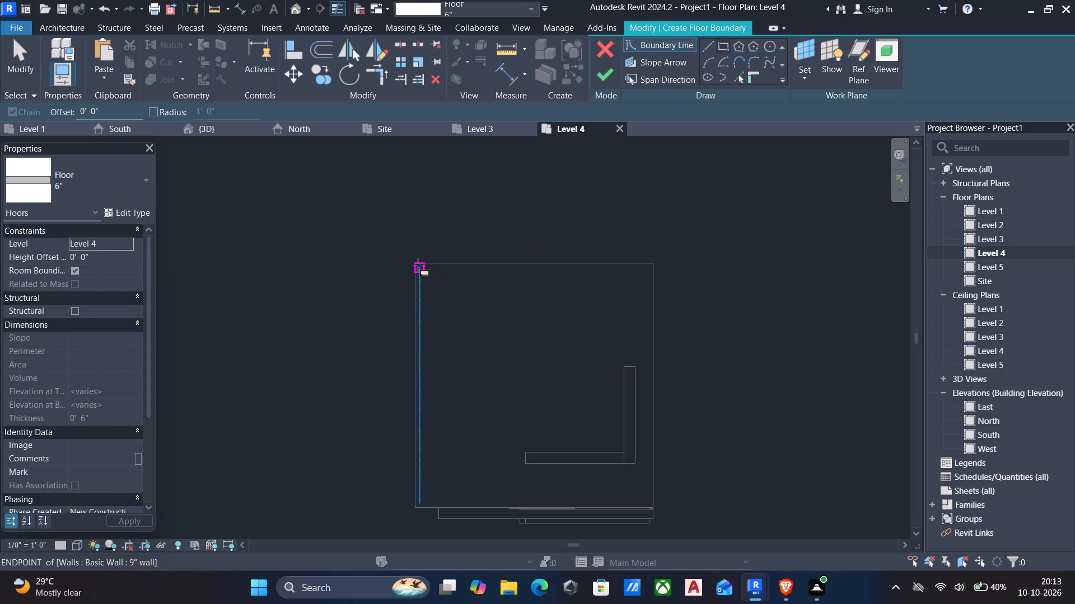
{"action": "left_click", "coordinate": [415, 265]}
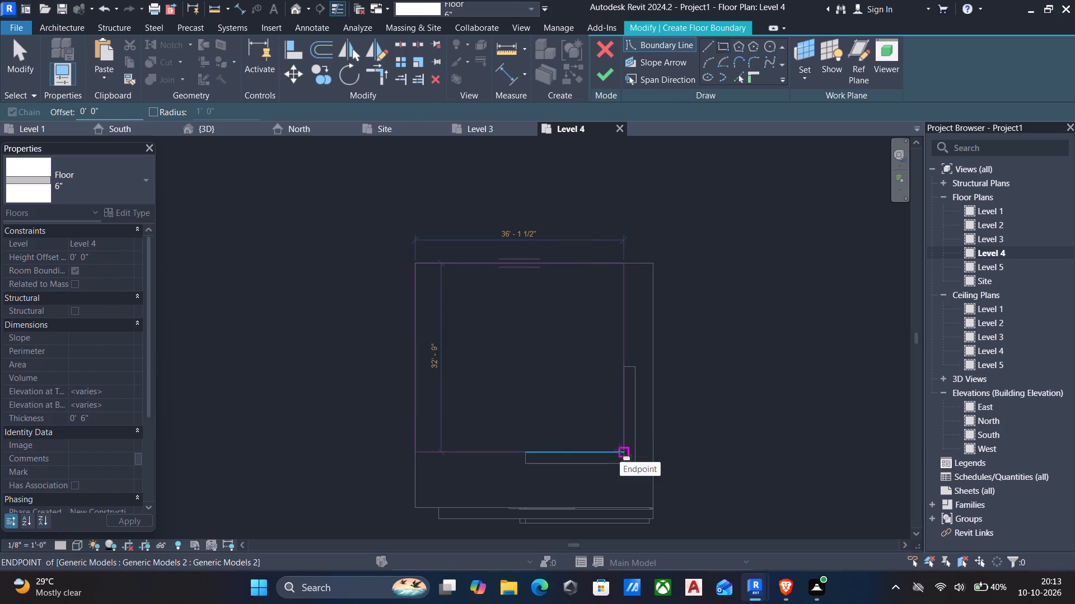
{"action": "left_click", "coordinate": [620, 450]}
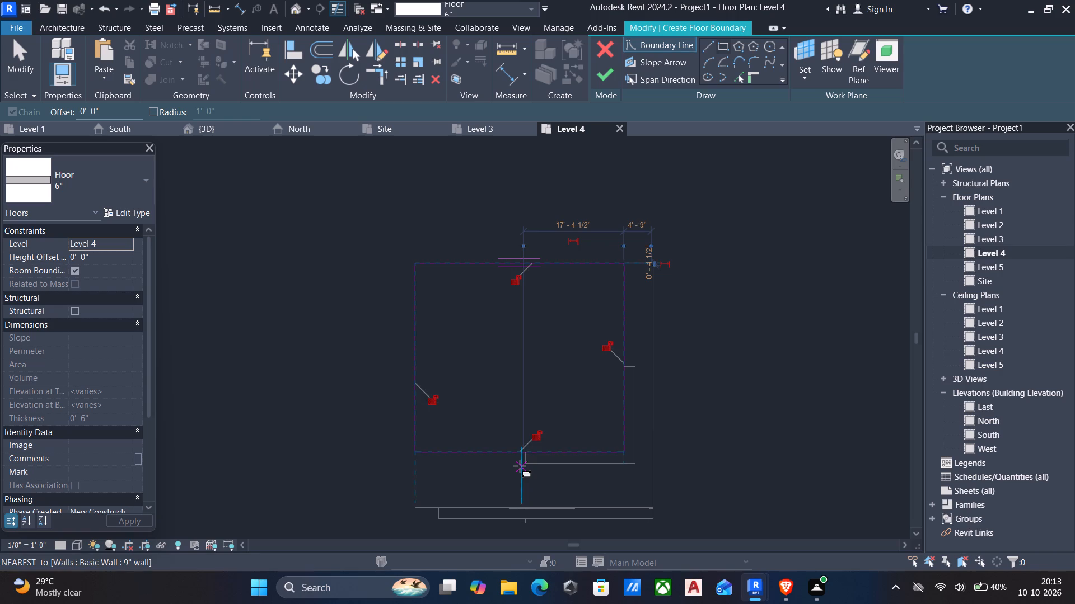
{"action": "key", "text": "Escape"}
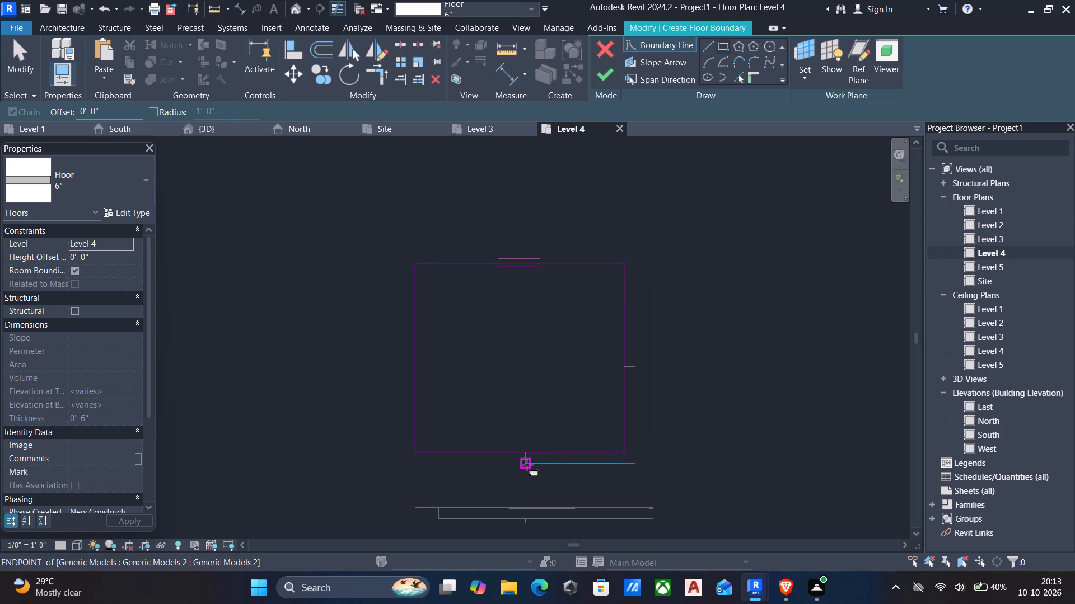
{"action": "key", "text": "Escape"}
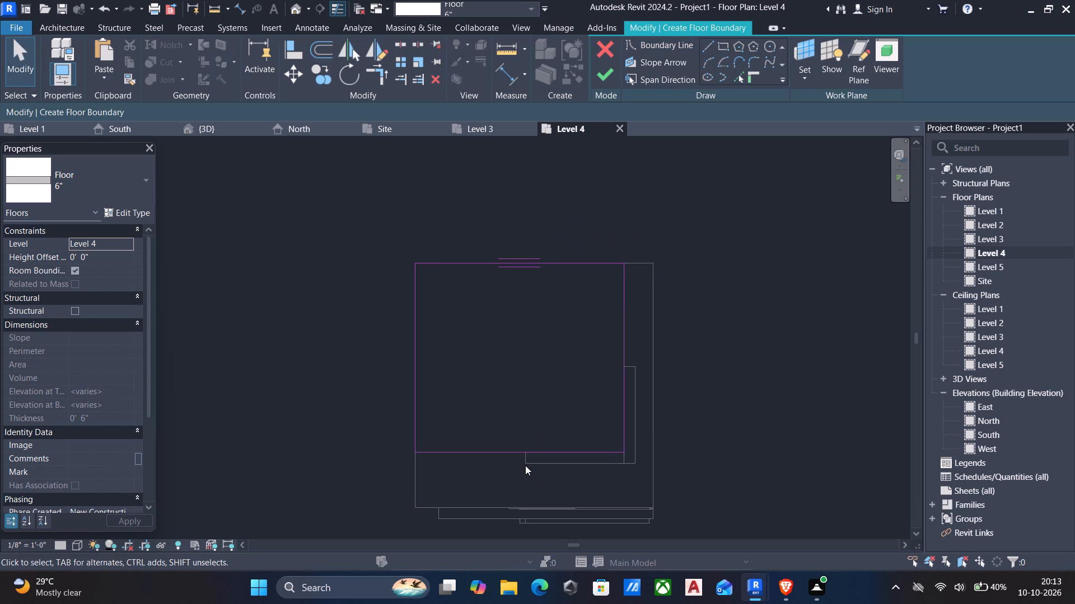
Split the rectangle's south boundary line just west of the L-shaped wall's end and delete its western segment.
{"action": "key", "text": "s"}
{"action": "key", "text": "l"}
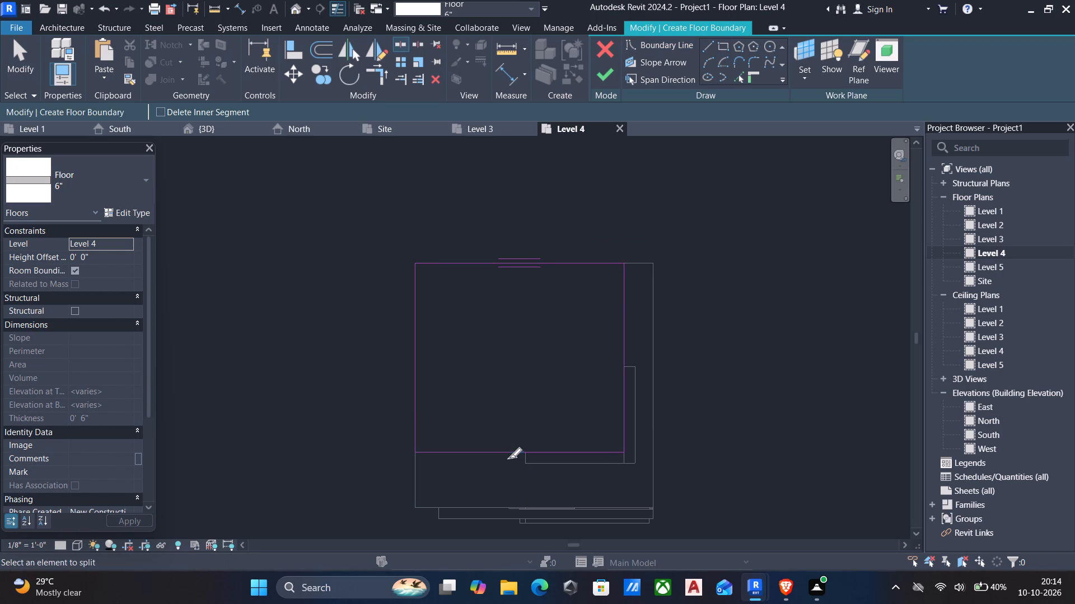
{"action": "left_click", "coordinate": [506, 454]}
{"action": "key", "text": "Escape"}
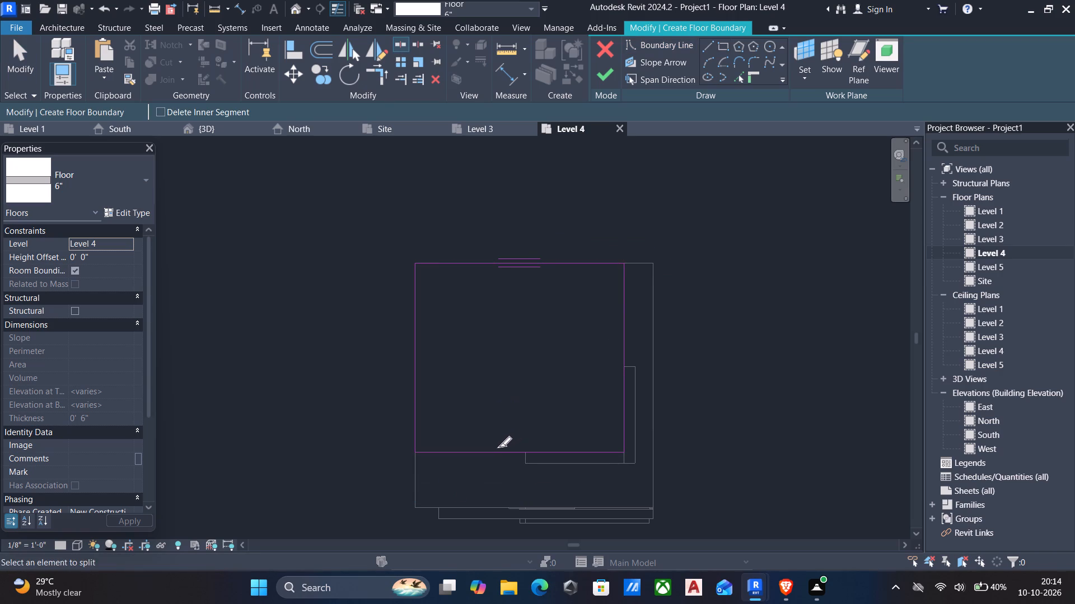
{"action": "key", "text": "Escape"}
{"action": "left_click", "coordinate": [489, 449]}
{"action": "key", "text": "Delete"}
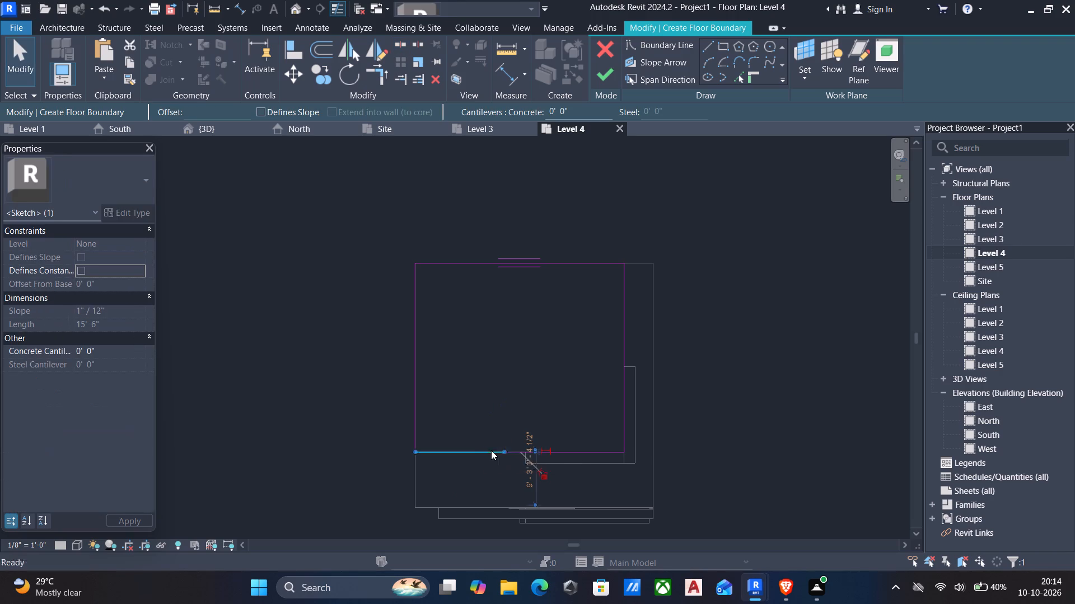
Sketch a second boundary rectangle, 19' 1 1/2" by 9' 7 1/2", from the inner wall's west end to the building's southwest corner.
{"action": "left_click", "coordinate": [719, 47]}
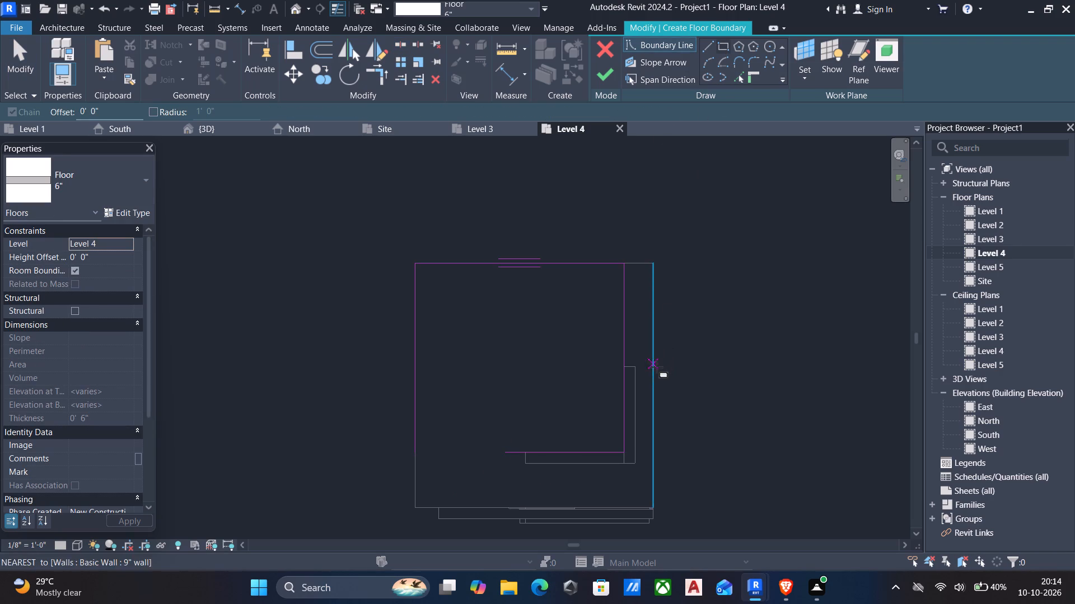
{"action": "scroll", "coordinate": [535, 484], "scroll_direction": "up", "scroll_amount": 5}
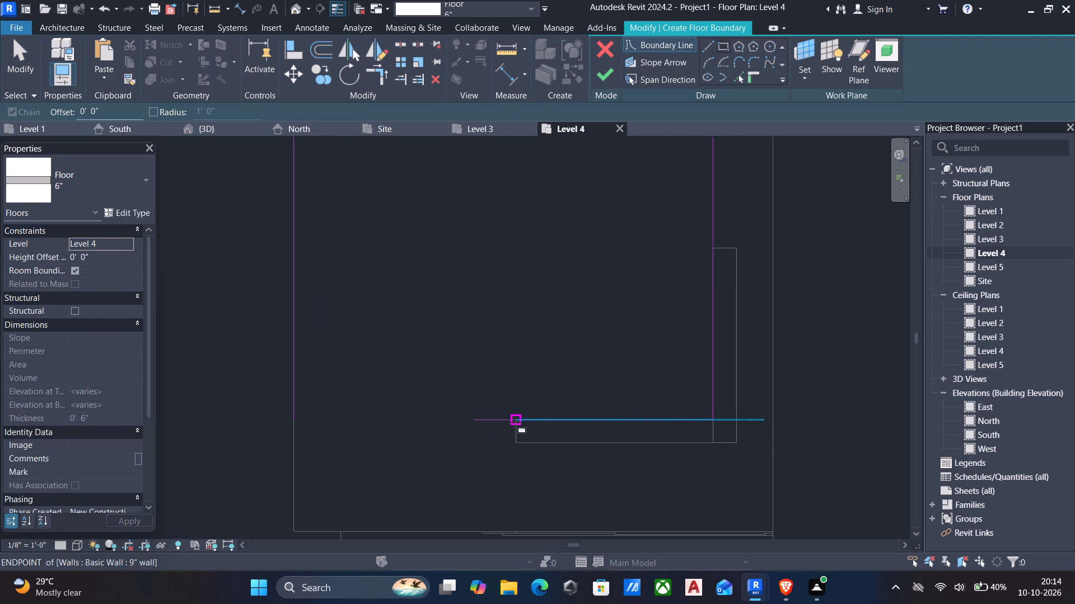
{"action": "left_click", "coordinate": [515, 421]}
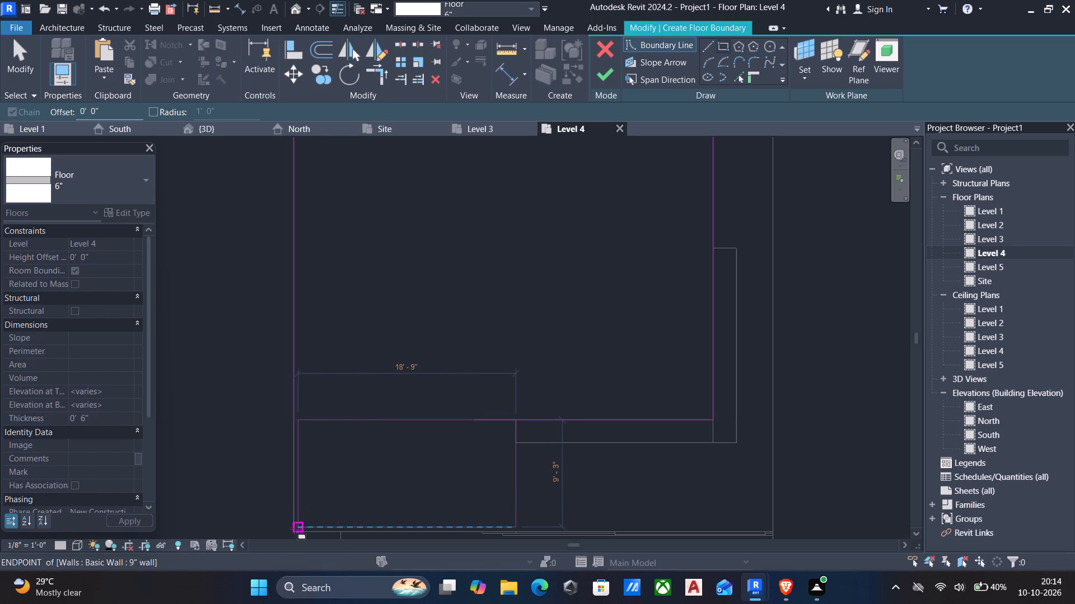
{"action": "left_click", "coordinate": [292, 531]}
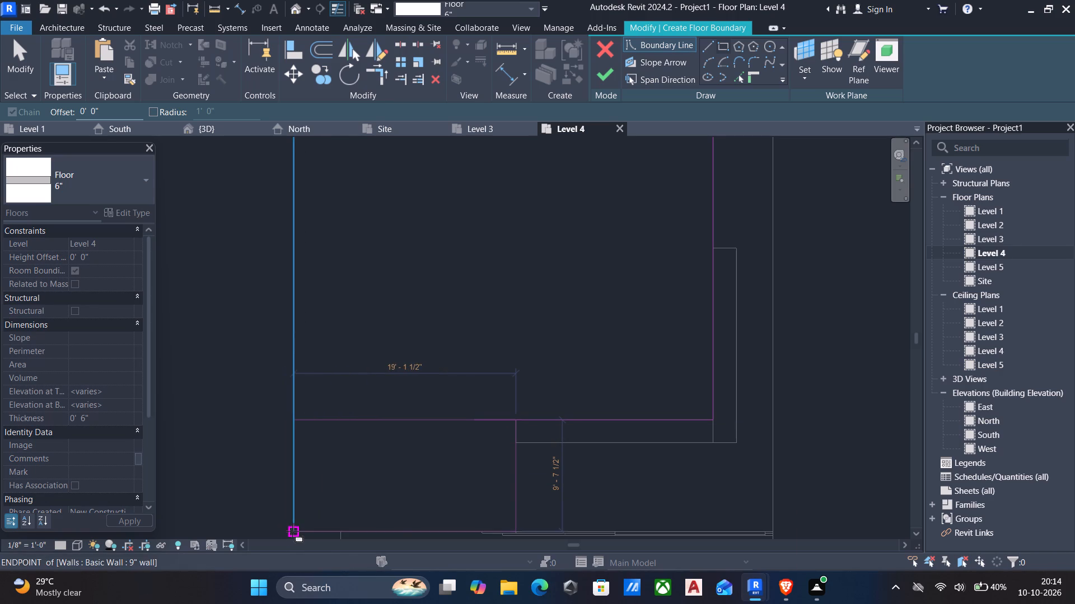
{"action": "key", "text": "Escape"}
{"action": "key", "text": "Escape"}
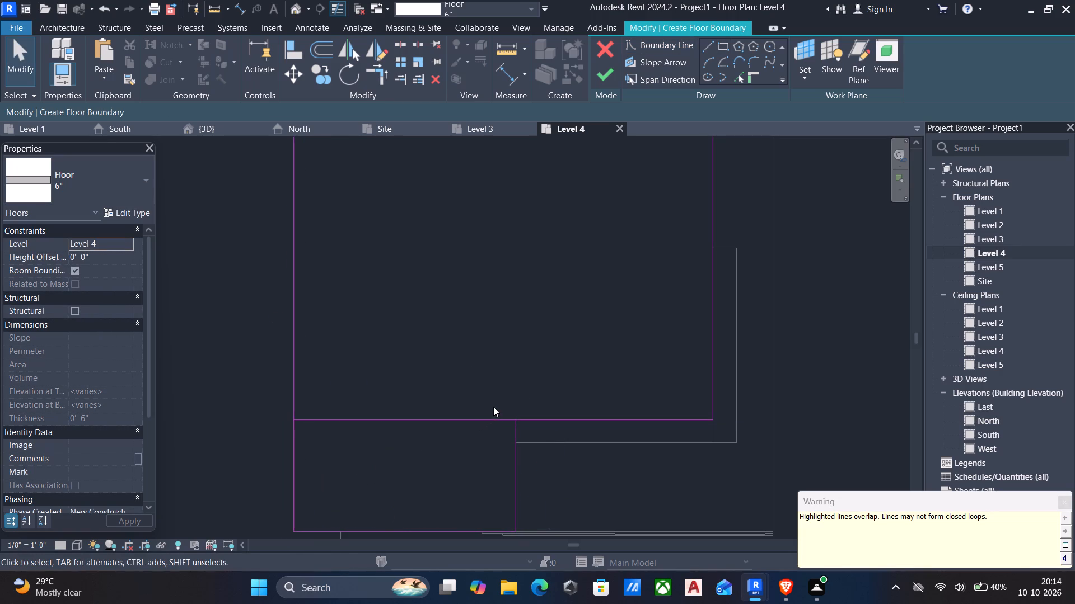
Merge the two rectangles into one boundary by deleting the overlapping line between them and trimming the remaining stub to the inner corner.
{"action": "left_click", "coordinate": [437, 415]}
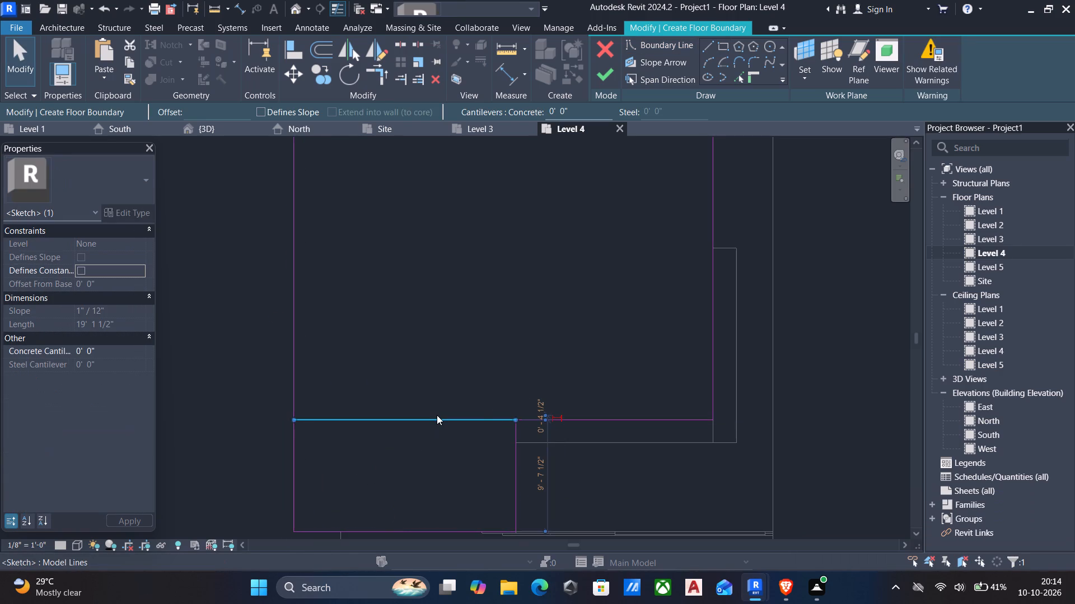
{"action": "key", "text": "Delete"}
{"action": "key", "text": "s"}
{"action": "key", "text": "l"}
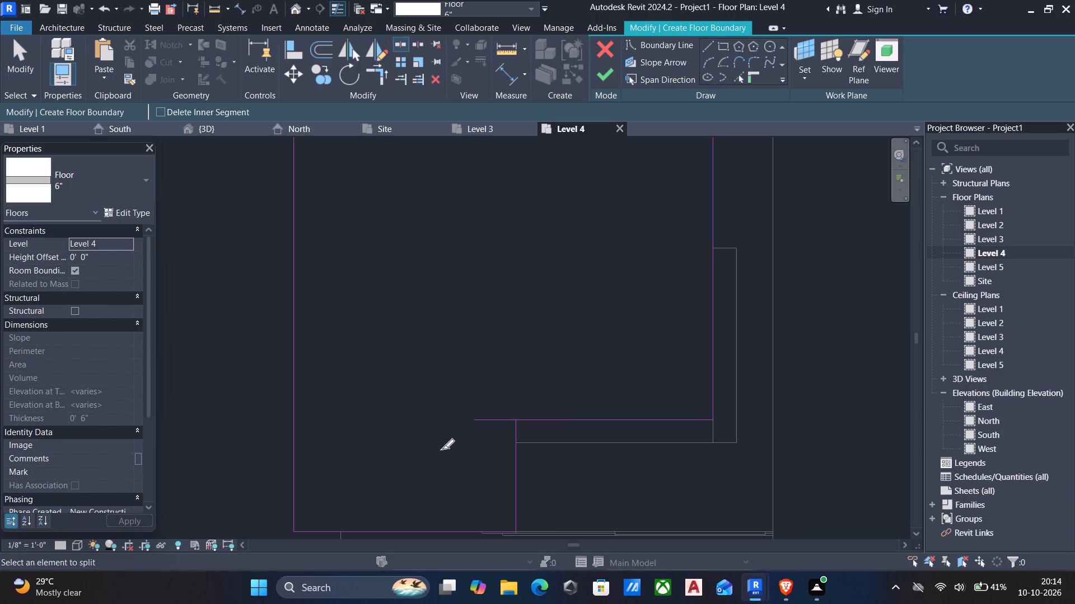
{"action": "key", "text": "Escape"}
{"action": "key", "text": "Escape"}
{"action": "type", "text": "tr"}
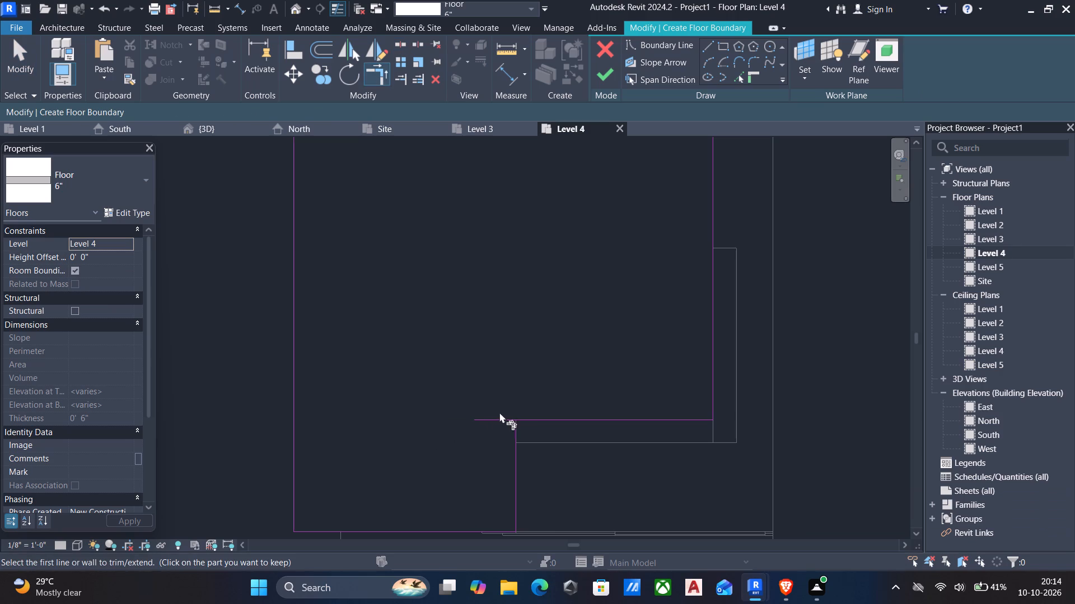
{"action": "left_click", "coordinate": [536, 418]}
{"action": "left_click", "coordinate": [513, 465]}
Finish the Level 4 floor sketch without attaching the walls to the floor's bottom.
{"action": "left_click", "coordinate": [599, 75]}
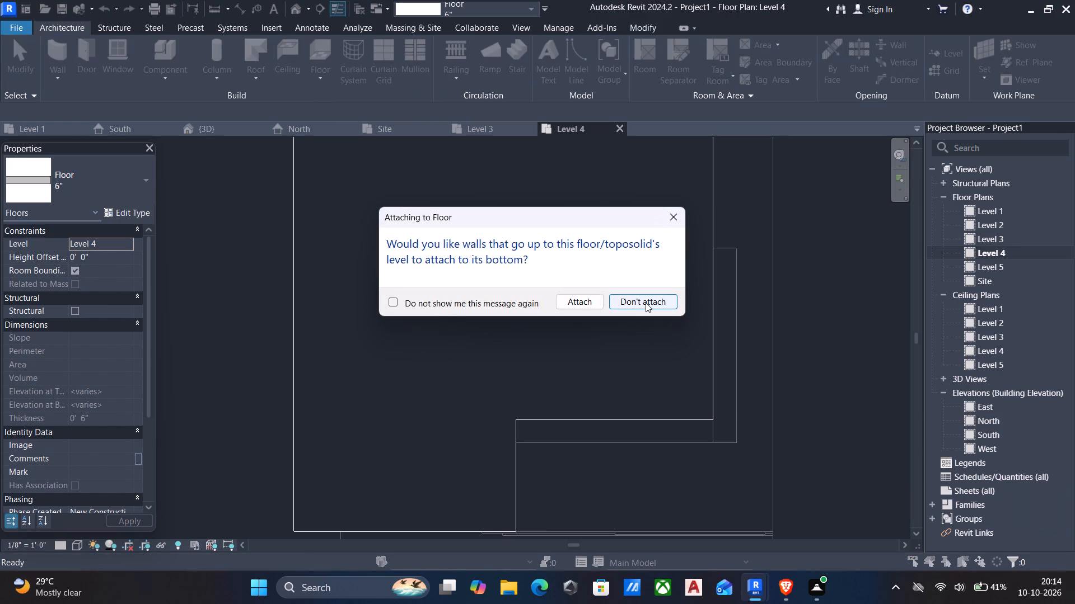
{"action": "left_click", "coordinate": [637, 299]}
In the South elevation, nudge the new floor slab up to a height offset of 0' 6" from Level 4.
{"action": "left_click", "coordinate": [295, 4]}
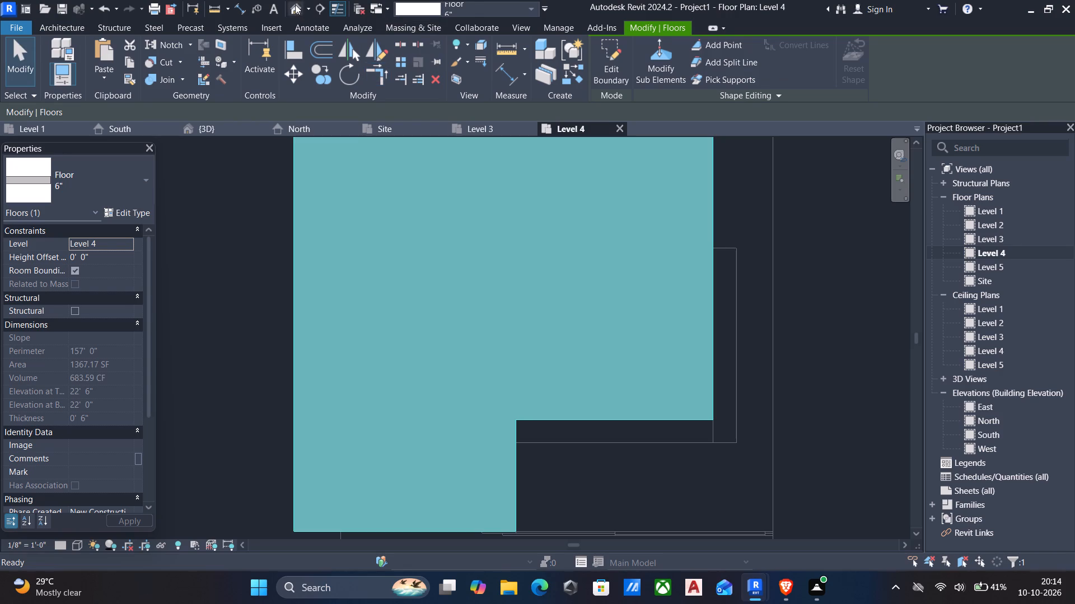
{"action": "scroll", "coordinate": [649, 329], "scroll_direction": "down", "scroll_amount": 5}
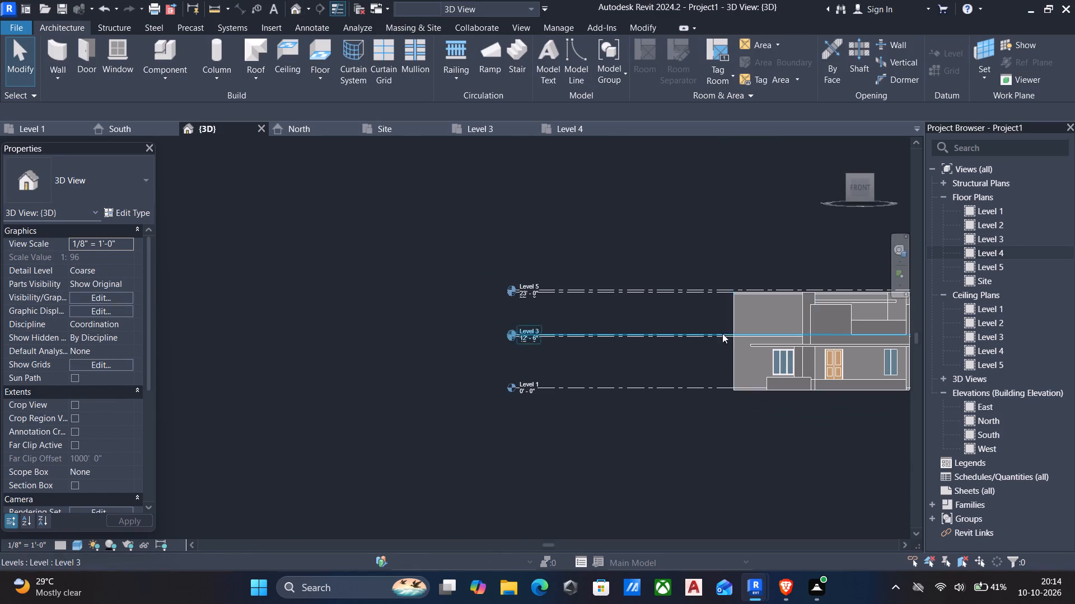
{"action": "scroll", "coordinate": [672, 389], "scroll_direction": "down", "scroll_amount": 5}
{"action": "scroll", "coordinate": [822, 405], "scroll_direction": "up", "scroll_amount": 2}
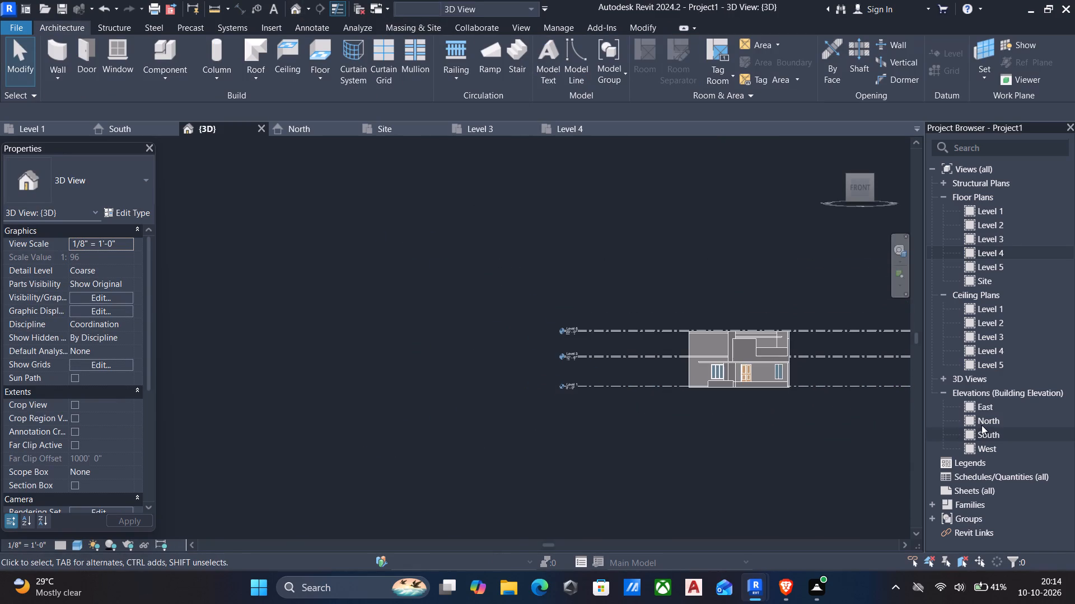
{"action": "left_click", "coordinate": [984, 424]}
{"action": "left_click", "coordinate": [984, 424]}
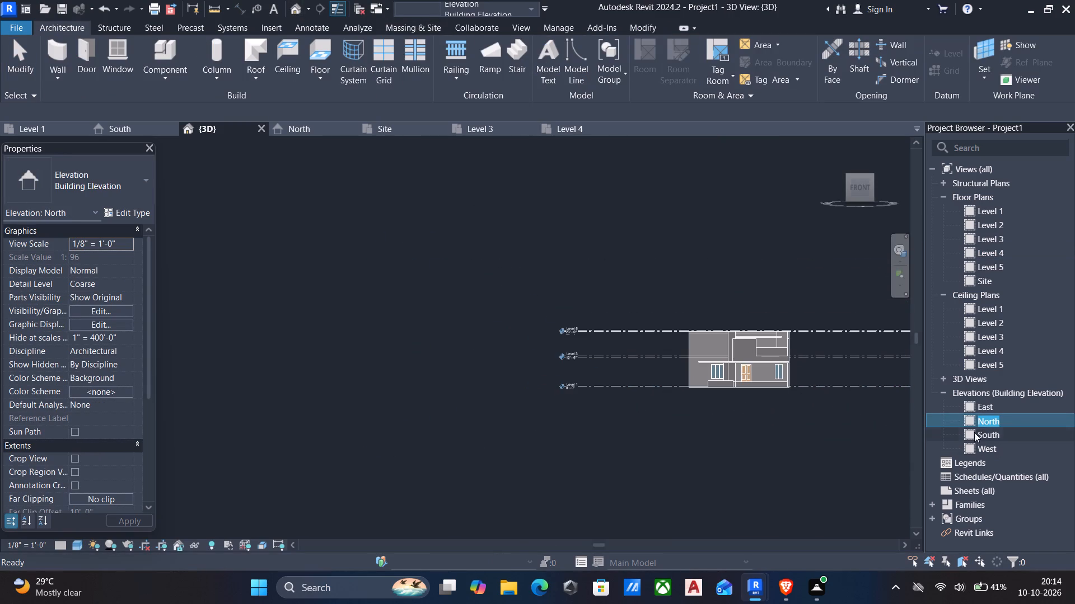
{"action": "left_click", "coordinate": [974, 438]}
{"action": "double_click", "coordinate": [988, 433]}
{"action": "scroll", "coordinate": [303, 278], "scroll_direction": "up", "scroll_amount": 2}
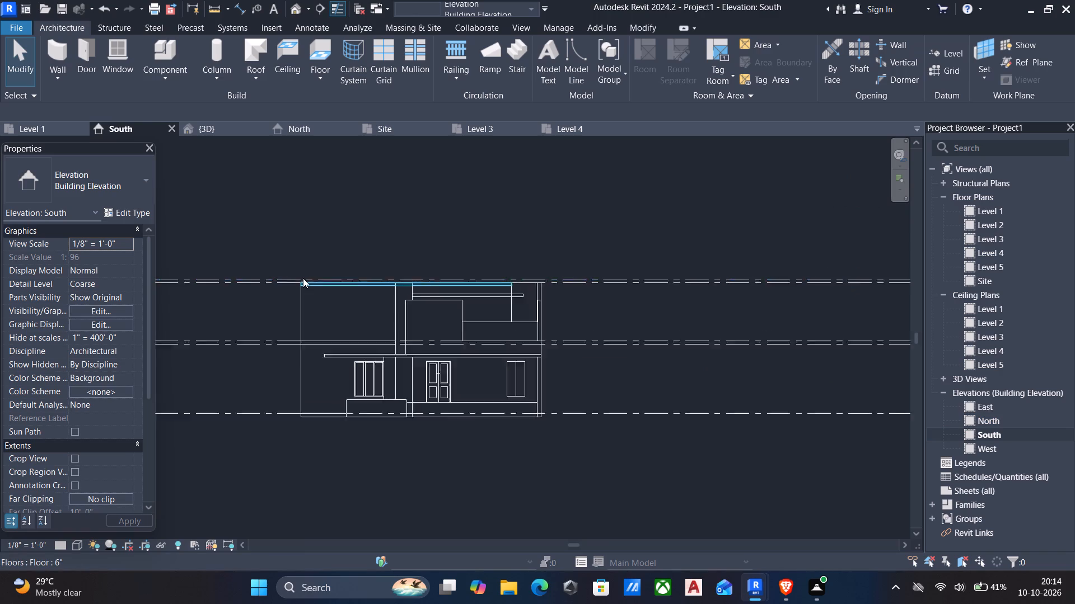
{"action": "scroll", "coordinate": [303, 278], "scroll_direction": "up", "scroll_amount": 4}
{"action": "left_click", "coordinate": [305, 289]}
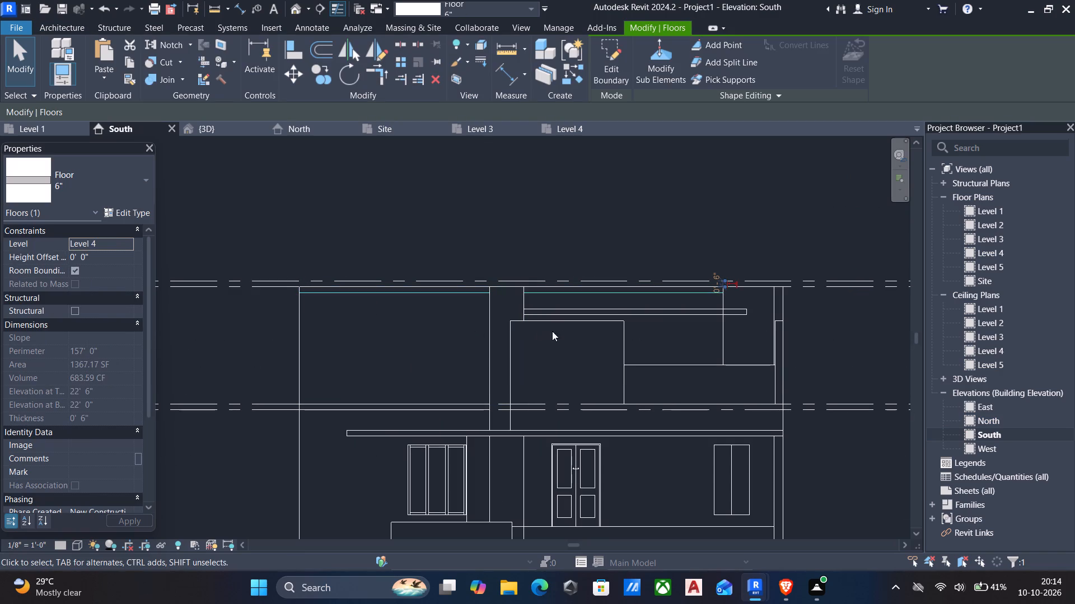
{"action": "key", "text": "Up"}
{"action": "key", "text": "Up"}
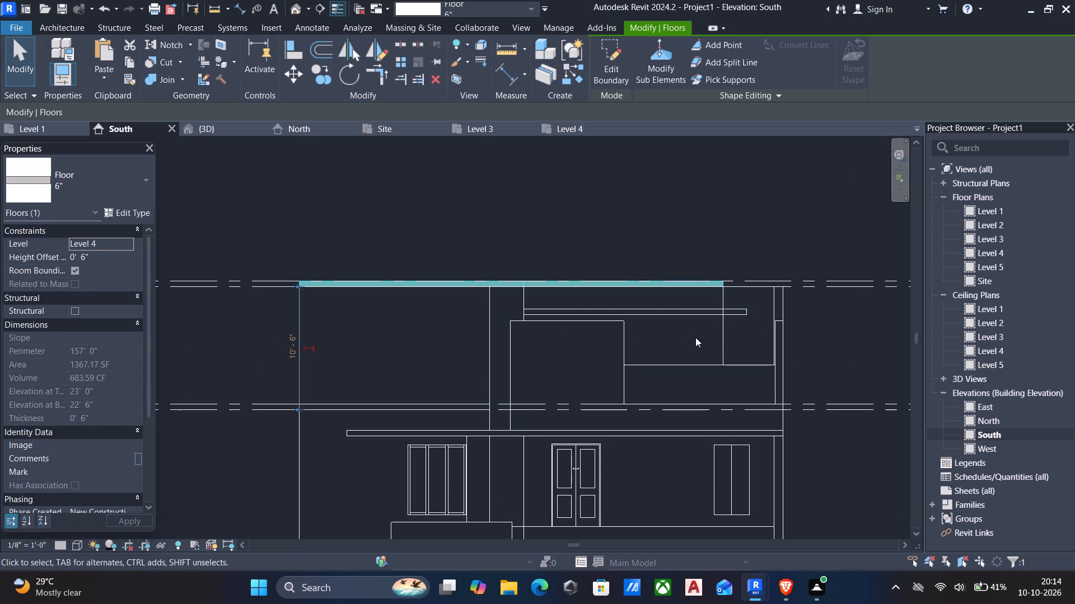
{"action": "scroll", "coordinate": [513, 276], "scroll_direction": "up", "scroll_amount": 7}
{"action": "scroll", "coordinate": [462, 318], "scroll_direction": "up", "scroll_amount": 6}
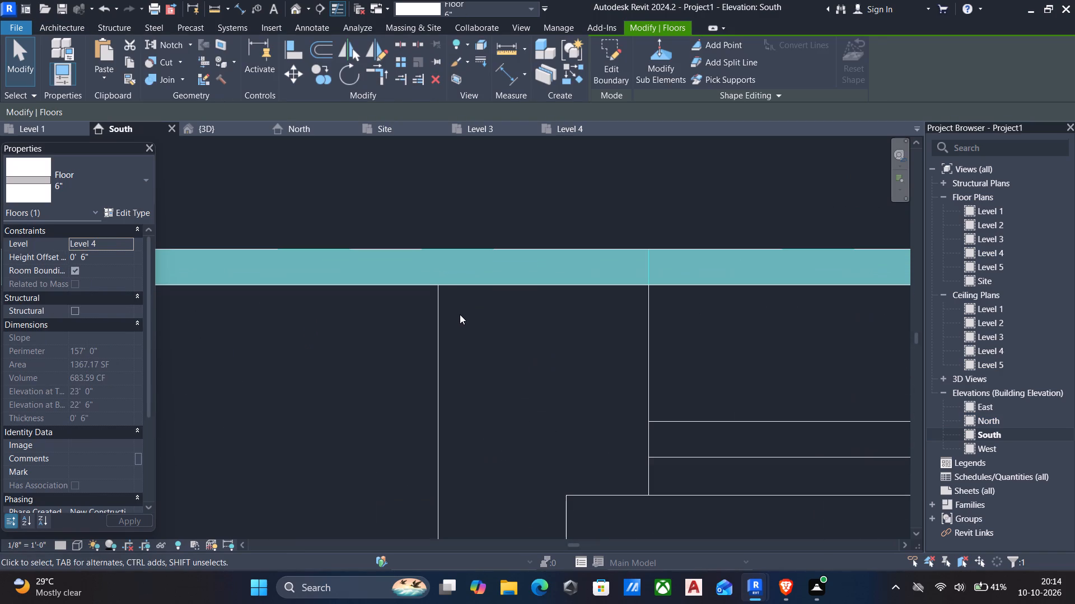
{"action": "key", "text": "Escape"}
{"action": "scroll", "coordinate": [503, 284], "scroll_direction": "down", "scroll_amount": 13}
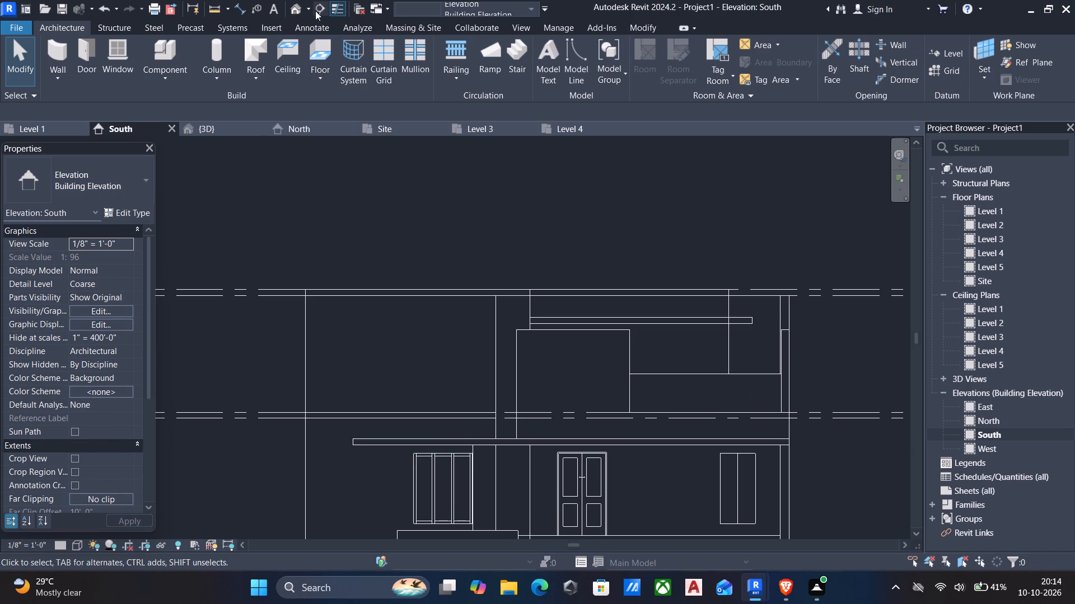
Examine the new L-shaped roof slab and the upper storey from several angles in the 3D view.
{"action": "left_click", "coordinate": [296, 8]}
{"action": "scroll", "coordinate": [514, 224], "scroll_direction": "down", "scroll_amount": 1}
{"action": "middle_click", "coordinate": [575, 250]}
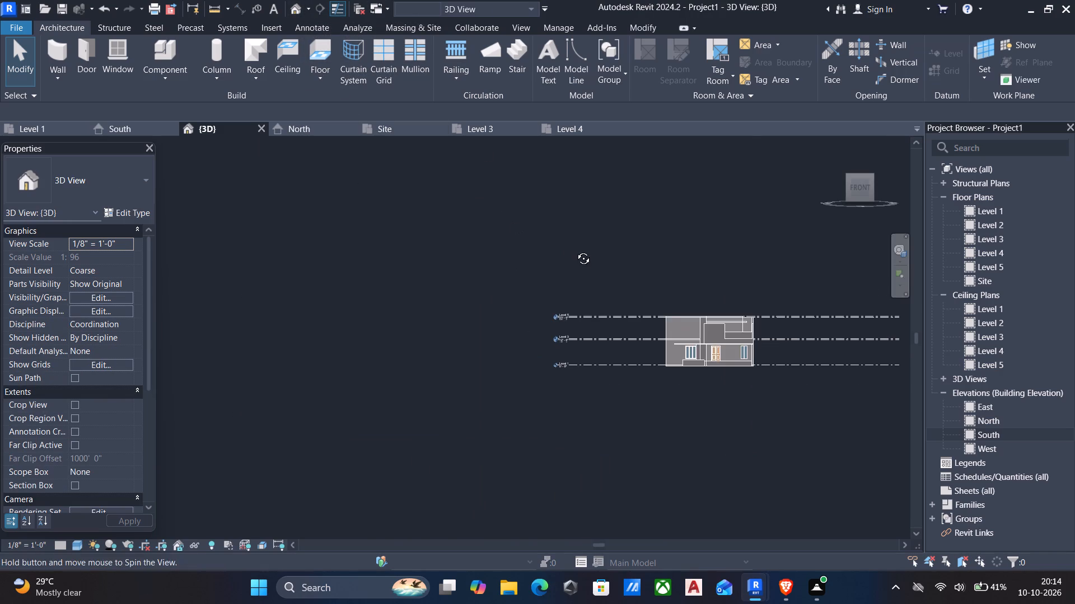
{"action": "middle_click_drag", "start_coordinate": [579, 252], "coordinate": [569, 456], "text": "shift"}
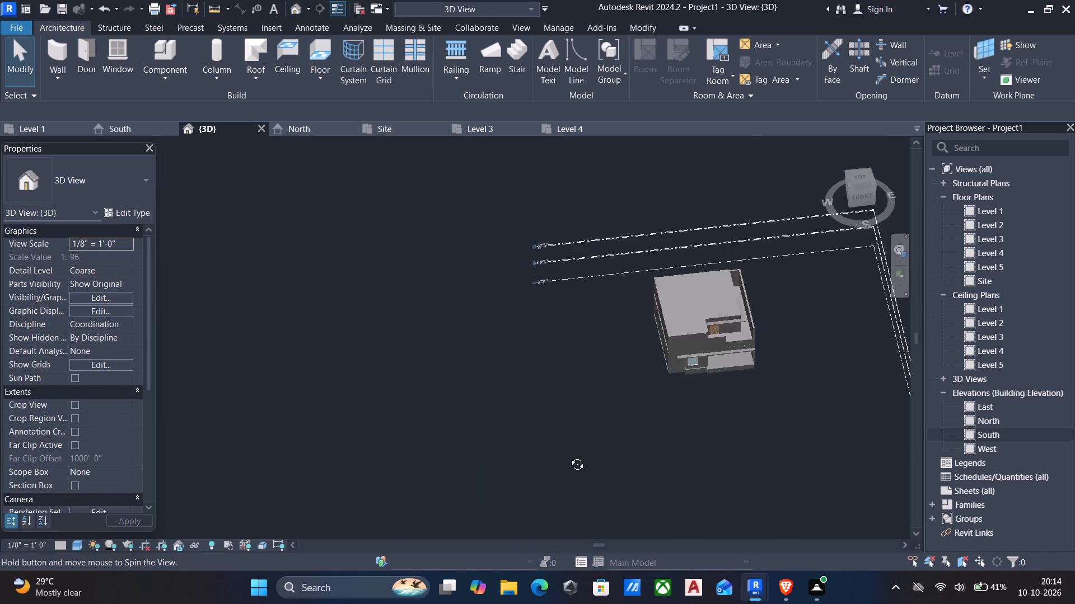
{"action": "middle_click_drag", "start_coordinate": [569, 456], "coordinate": [513, 447], "text": "shift"}
{"action": "scroll", "coordinate": [774, 292], "scroll_direction": "up", "scroll_amount": 7}
{"action": "scroll", "coordinate": [605, 353], "scroll_direction": "up", "scroll_amount": 6}
{"action": "scroll", "coordinate": [600, 358], "scroll_direction": "down", "scroll_amount": 2}
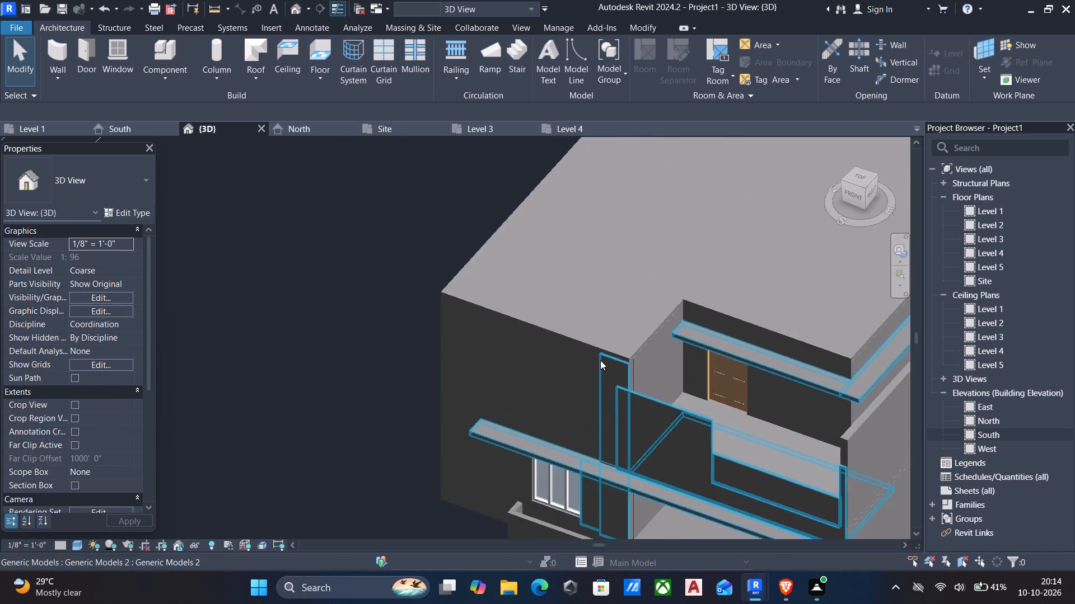
{"action": "scroll", "coordinate": [600, 360], "scroll_direction": "down", "scroll_amount": 5}
{"action": "scroll", "coordinate": [685, 326], "scroll_direction": "up", "scroll_amount": 1}
{"action": "middle_click_drag", "start_coordinate": [604, 355], "coordinate": [651, 341], "text": "shift"}
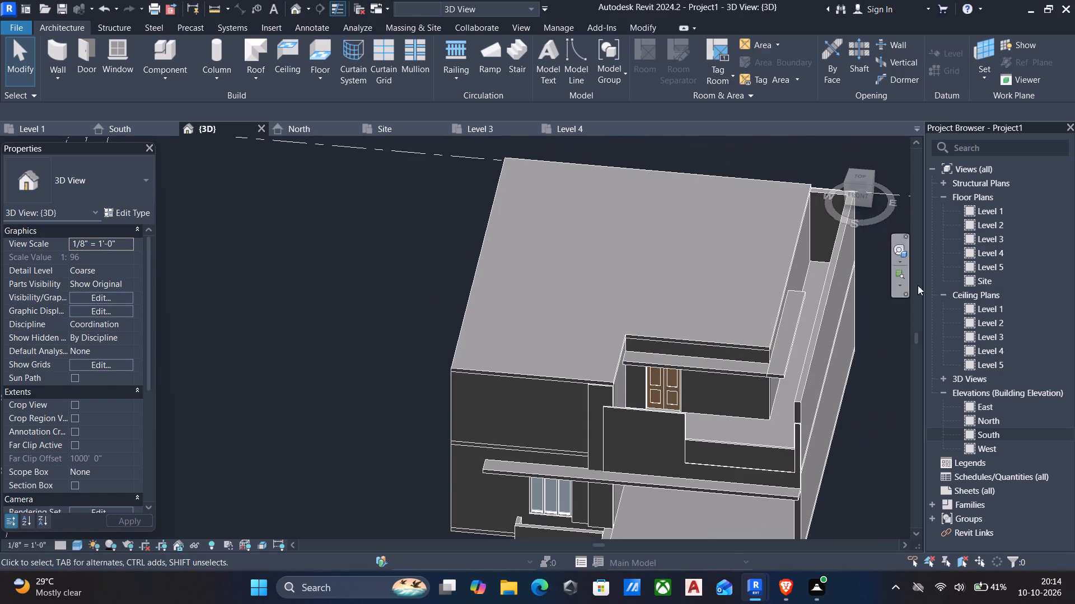
On Level 4, draw 4.5" walls along the roof slab's notch, from its east end to the inner corner and 9' 7 1/2" south.
{"action": "double_click", "coordinate": [1000, 254]}
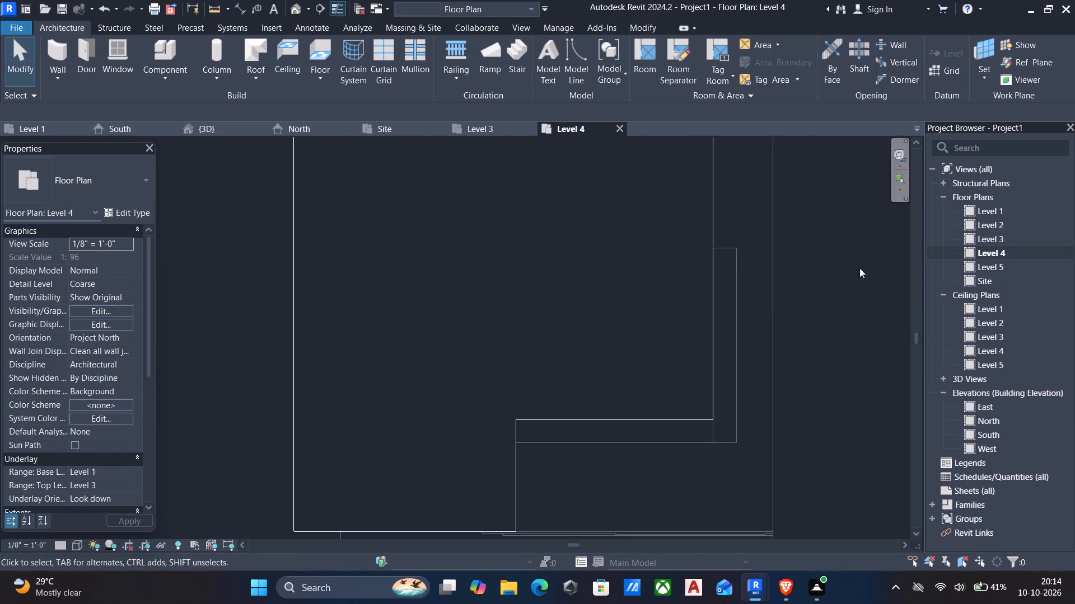
{"action": "scroll", "coordinate": [775, 305], "scroll_direction": "down", "scroll_amount": 6}
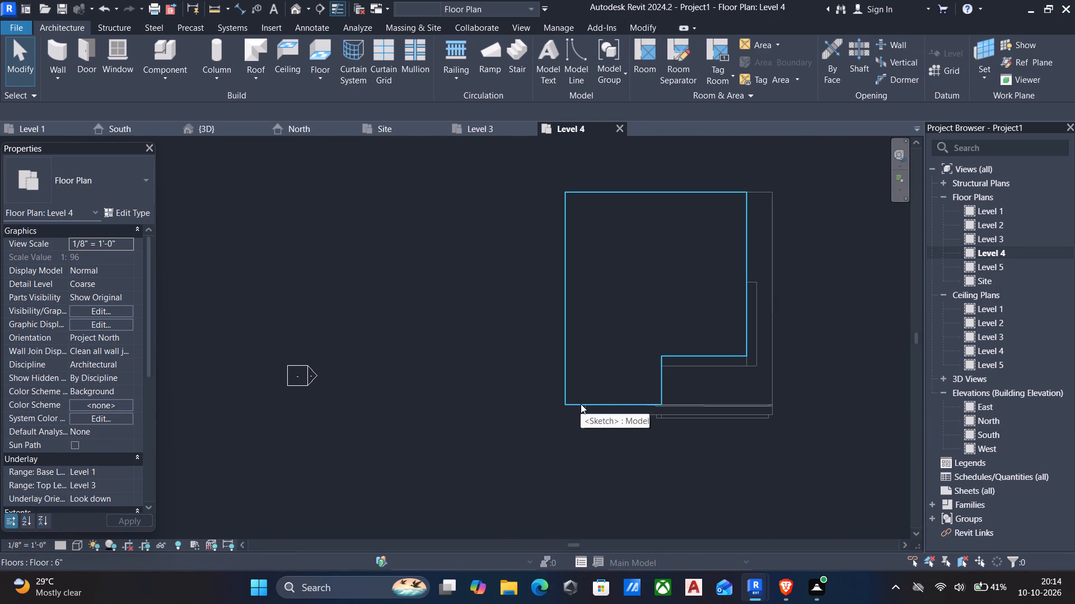
{"action": "type", "text": "wa"}
{"action": "left_click", "coordinate": [99, 177]}
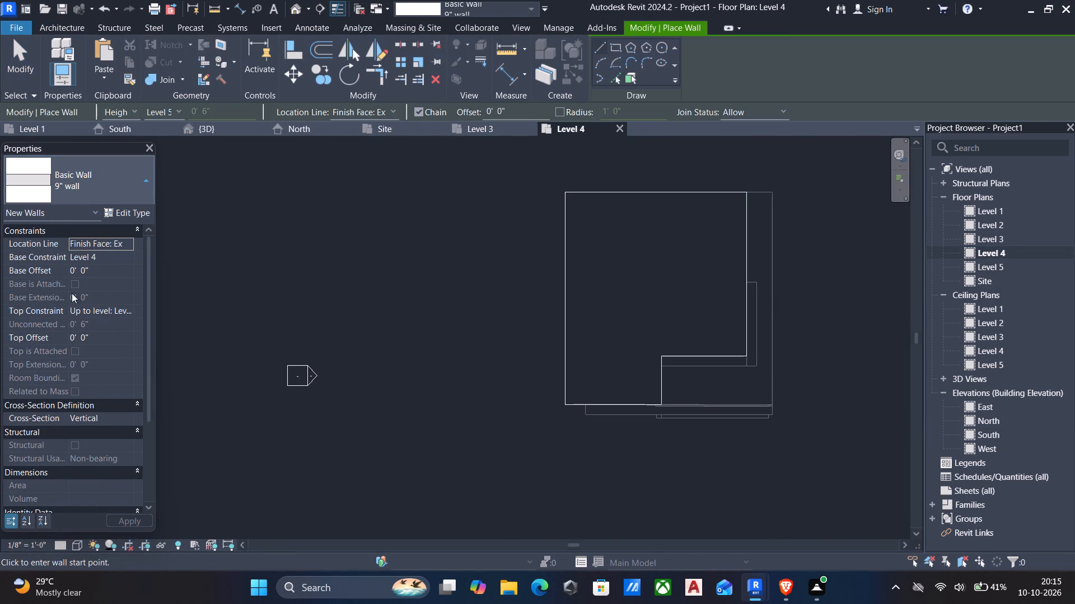
{"action": "scroll", "coordinate": [70, 296], "scroll_direction": "up", "scroll_amount": 6}
{"action": "left_click", "coordinate": [44, 260]}
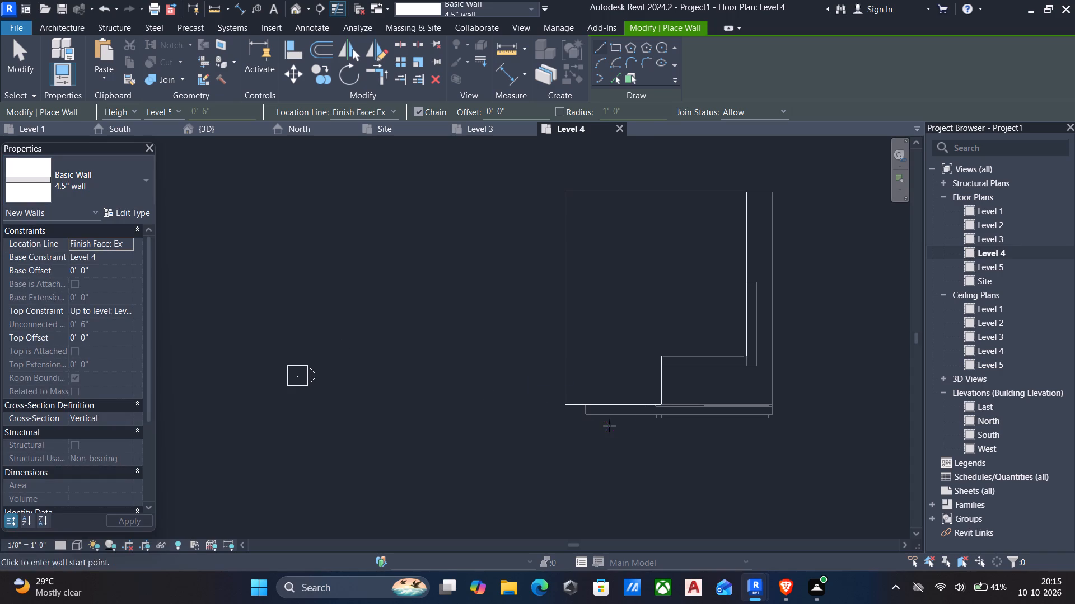
{"action": "scroll", "coordinate": [769, 377], "scroll_direction": "up", "scroll_amount": 6}
{"action": "scroll", "coordinate": [711, 328], "scroll_direction": "up", "scroll_amount": 6}
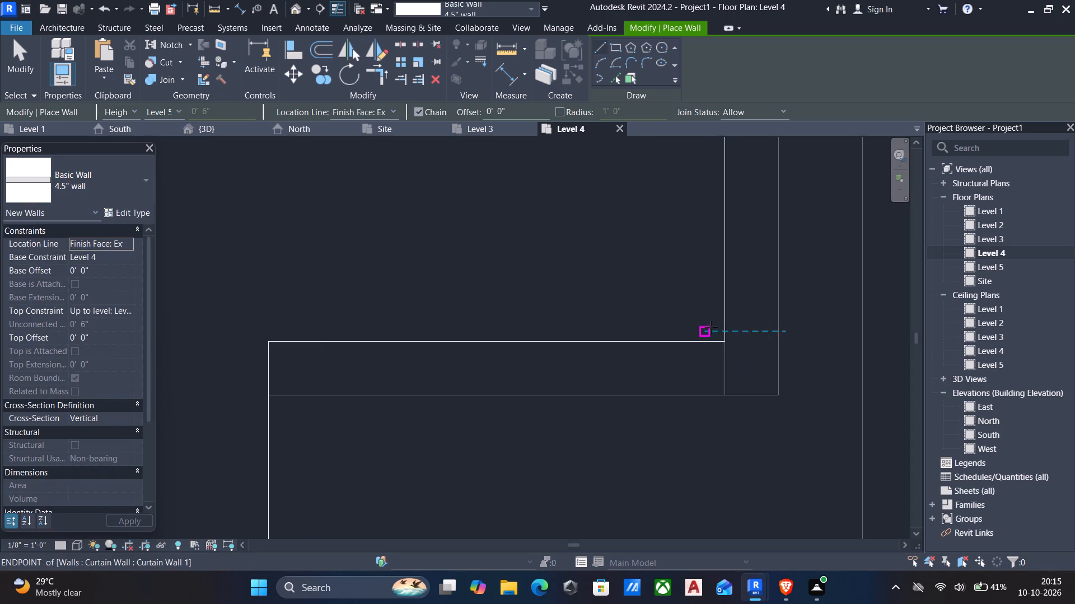
{"action": "left_click", "coordinate": [723, 337]}
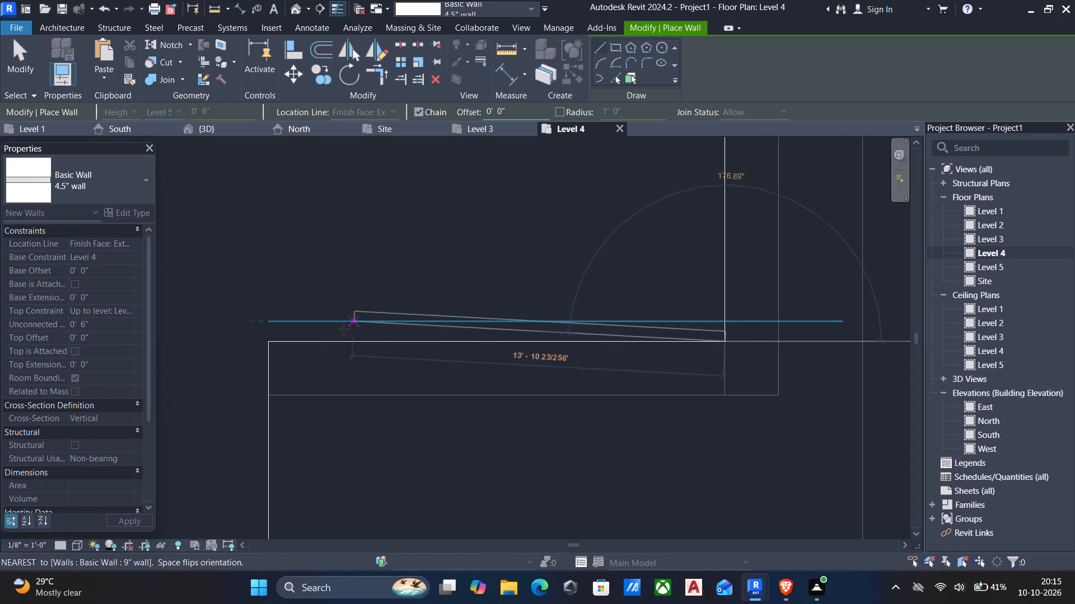
{"action": "left_click", "coordinate": [269, 337]}
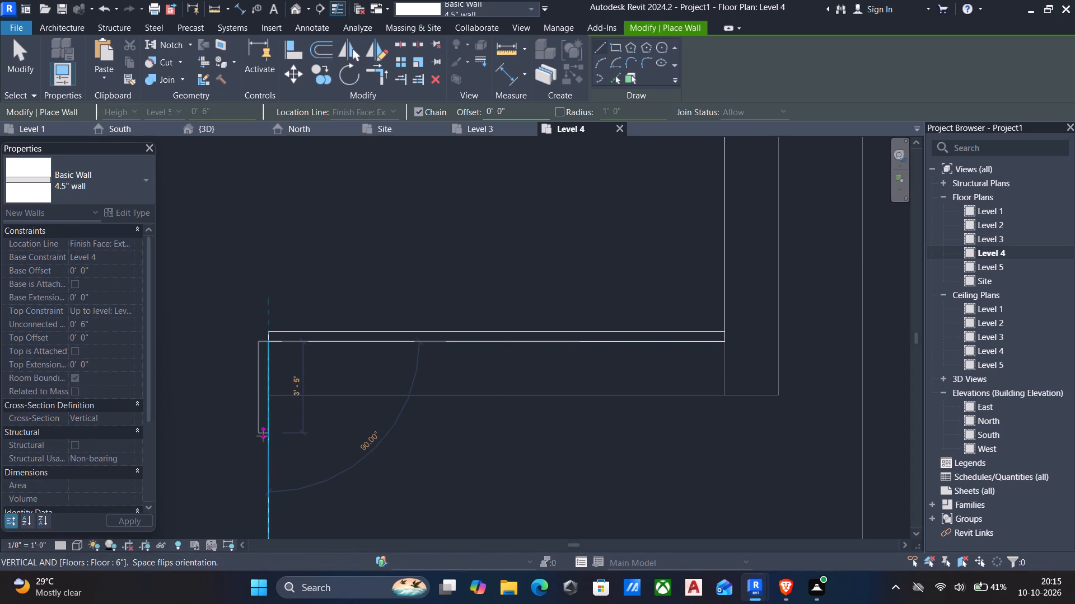
{"action": "middle_click_drag", "start_coordinate": [263, 439], "coordinate": [293, 301]}
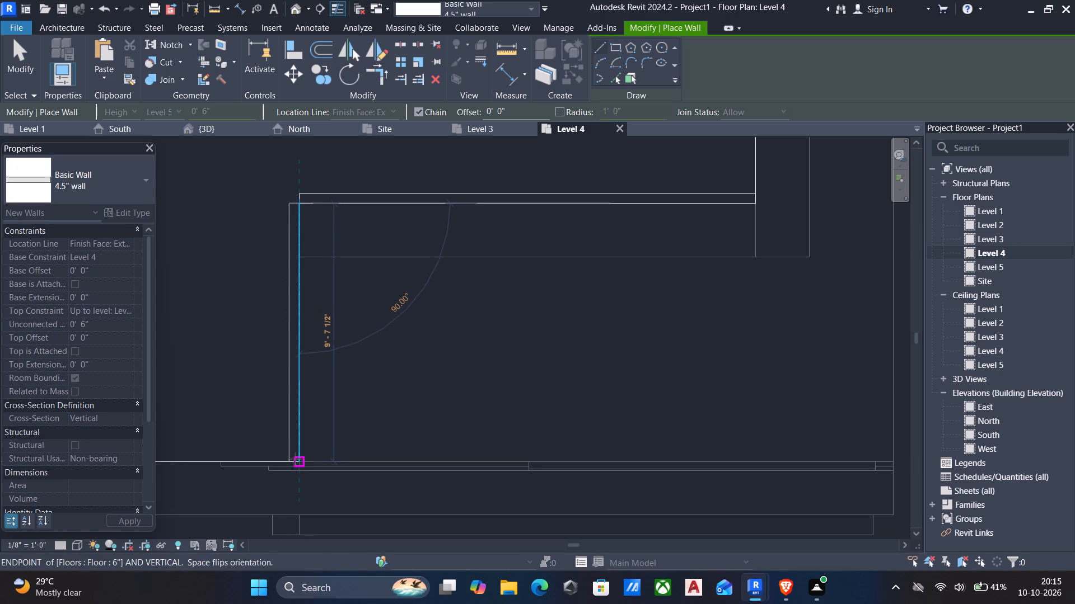
{"action": "left_click", "coordinate": [295, 459]}
Continue the 4.5" wall chain 19' 1 1/2" along the slab's south edge, up its west edge and across its north edge.
{"action": "scroll", "coordinate": [298, 457], "scroll_direction": "down", "scroll_amount": 1}
{"action": "scroll", "coordinate": [635, 456], "scroll_direction": "down", "scroll_amount": 5}
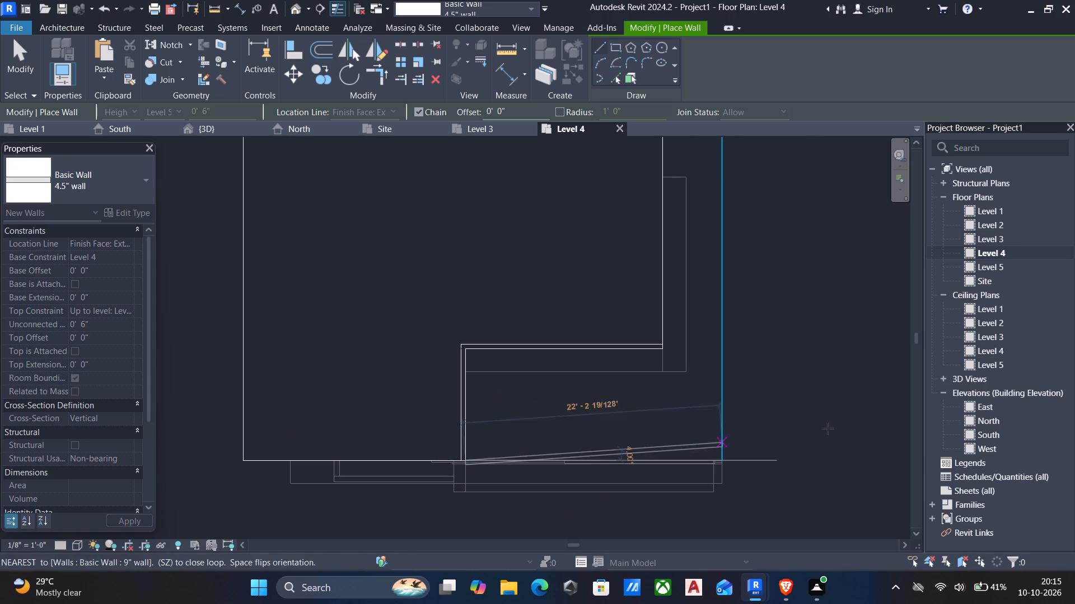
{"action": "scroll", "coordinate": [222, 450], "scroll_direction": "up", "scroll_amount": 6}
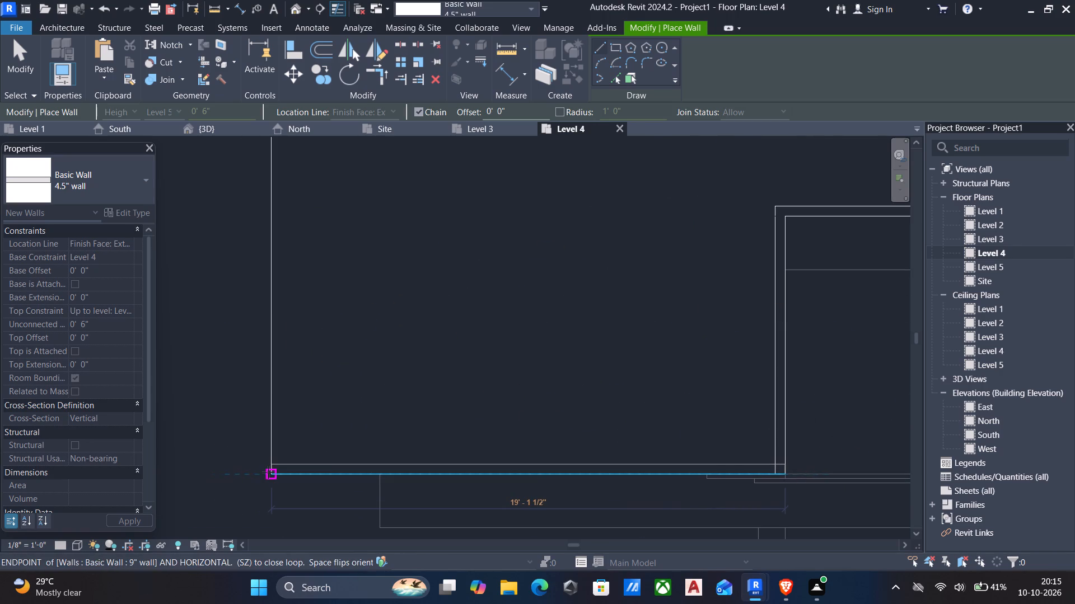
{"action": "left_click_drag", "start_coordinate": [268, 472], "coordinate": [269, 452]}
{"action": "middle_click_drag", "start_coordinate": [273, 249], "coordinate": [278, 471]}
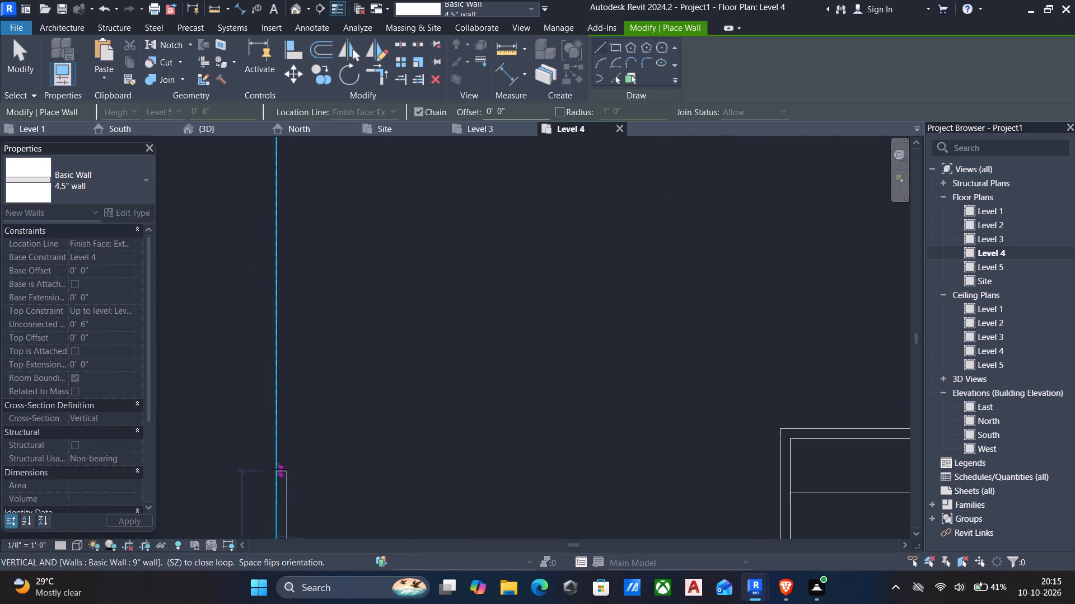
{"action": "middle_click_drag", "start_coordinate": [275, 300], "coordinate": [279, 494]}
{"action": "scroll", "coordinate": [285, 397], "scroll_direction": "down", "scroll_amount": 6}
{"action": "scroll", "coordinate": [293, 284], "scroll_direction": "down", "scroll_amount": 4}
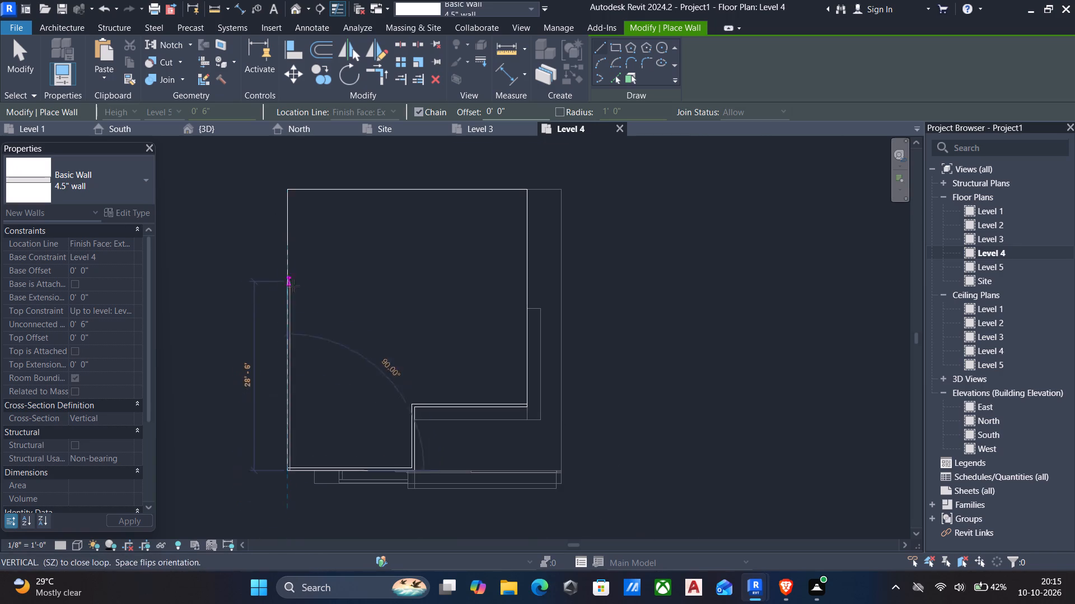
{"action": "scroll", "coordinate": [287, 189], "scroll_direction": "up", "scroll_amount": 6}
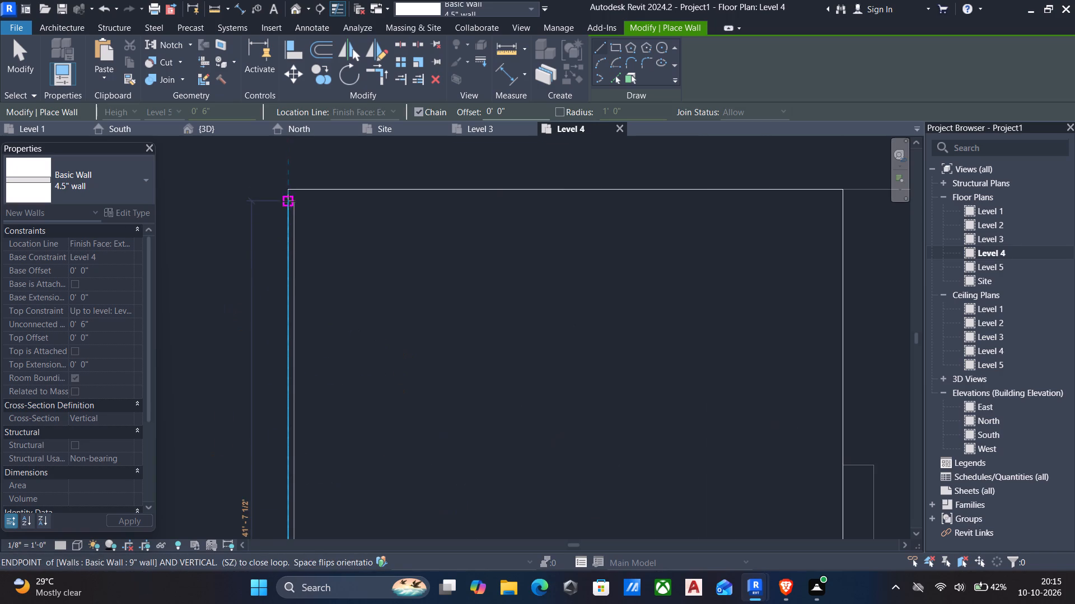
{"action": "left_click_drag", "start_coordinate": [286, 188], "coordinate": [325, 188]}
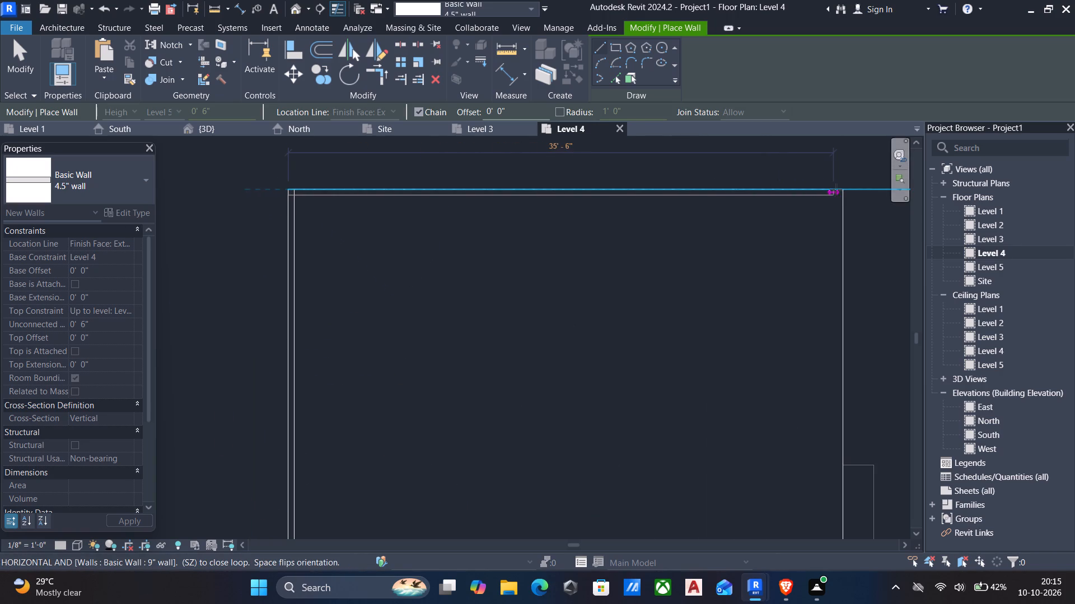
{"action": "left_click", "coordinate": [840, 190]}
Close the 4.5" wall loop down the slab's east edge to the notch wall's starting corner and finish placing walls.
{"action": "scroll", "coordinate": [829, 398], "scroll_direction": "down", "scroll_amount": 1}
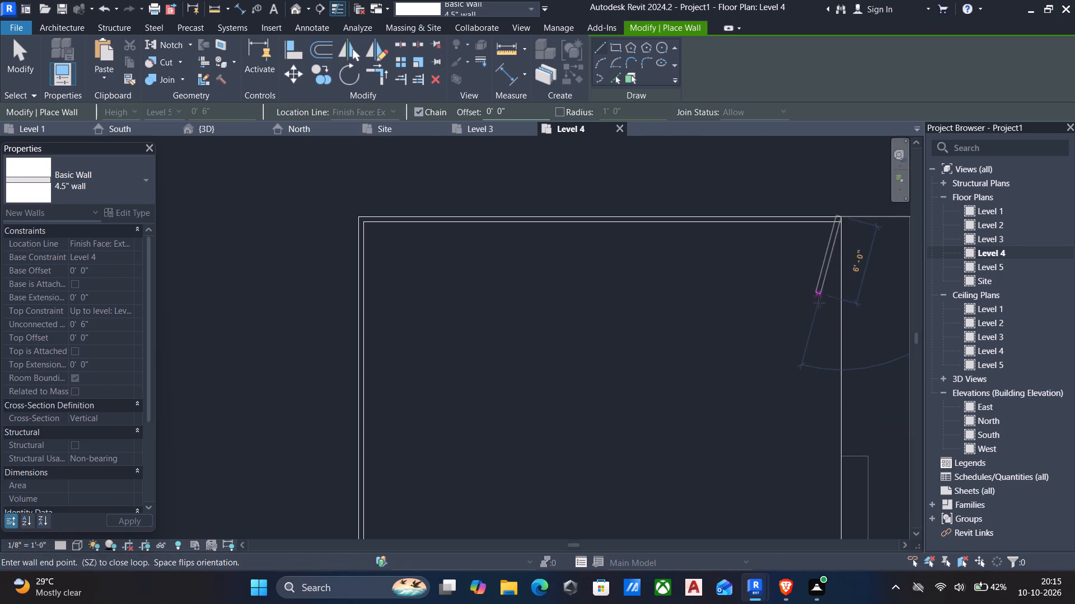
{"action": "scroll", "coordinate": [816, 364], "scroll_direction": "down", "scroll_amount": 6}
{"action": "scroll", "coordinate": [820, 468], "scroll_direction": "up", "scroll_amount": 12}
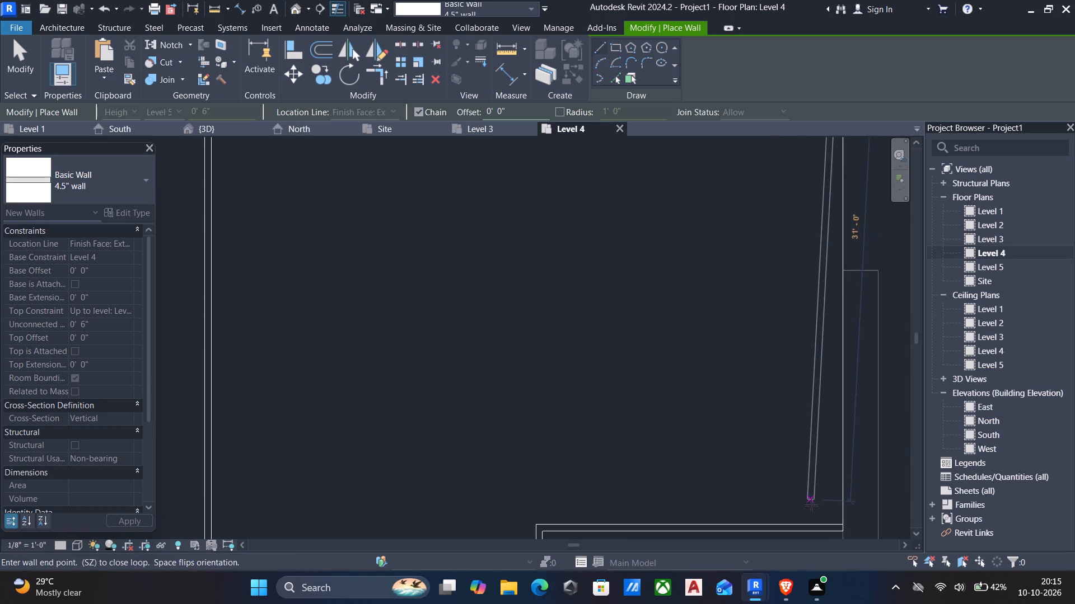
{"action": "scroll", "coordinate": [845, 522], "scroll_direction": "down", "scroll_amount": 2}
{"action": "scroll", "coordinate": [845, 539], "scroll_direction": "up", "scroll_amount": 1}
{"action": "middle_click_drag", "start_coordinate": [819, 404], "coordinate": [820, 385]}
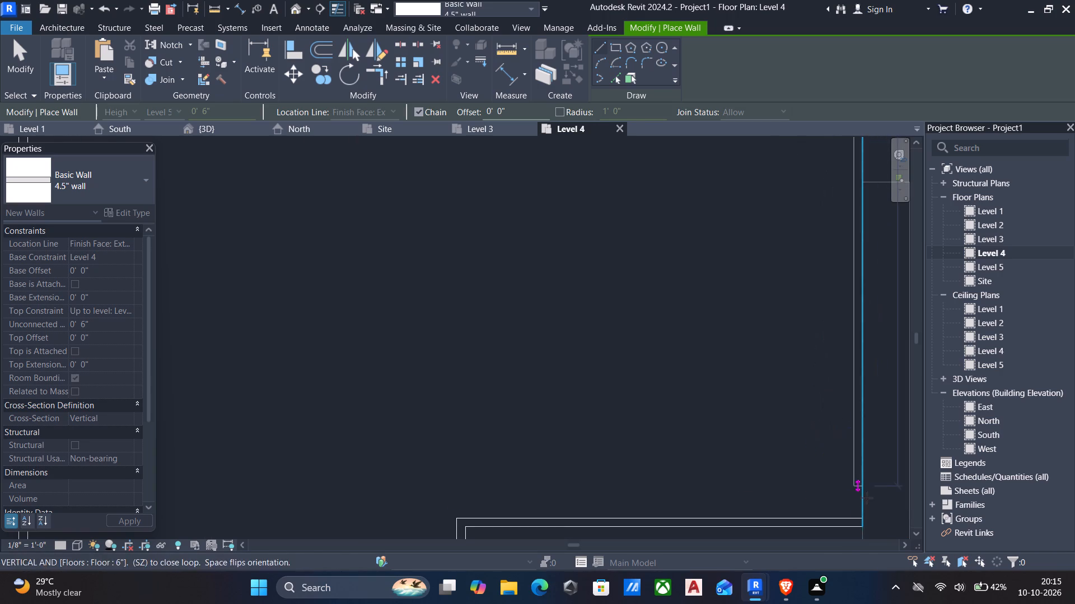
{"action": "left_click", "coordinate": [870, 528]}
{"action": "key", "text": "Escape"}
{"action": "scroll", "coordinate": [794, 402], "scroll_direction": "down", "scroll_amount": 3}
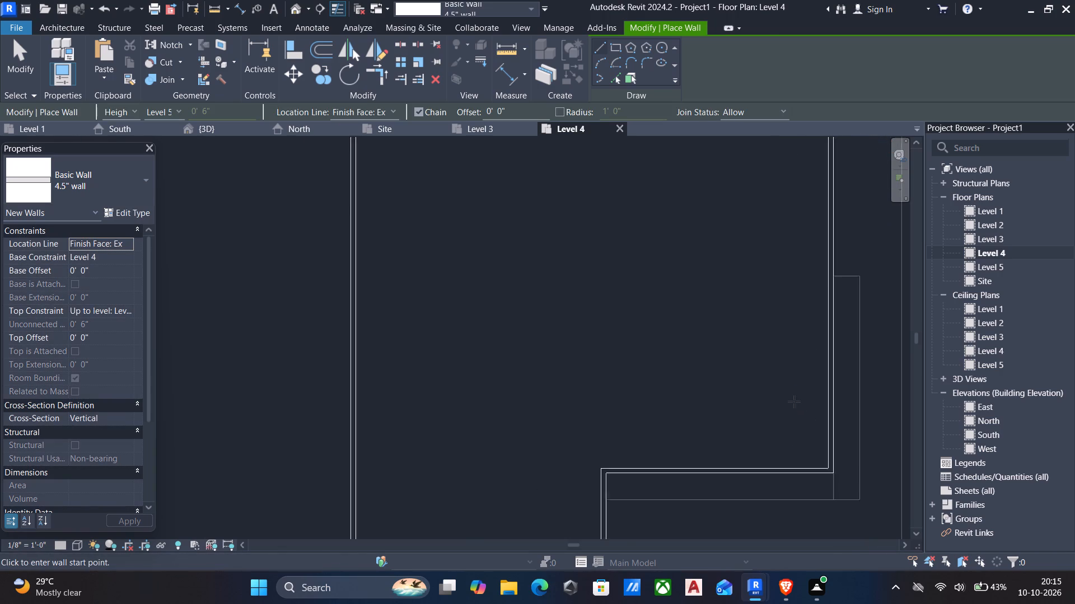
{"action": "scroll", "coordinate": [794, 402], "scroll_direction": "down", "scroll_amount": 2}
{"action": "scroll", "coordinate": [687, 313], "scroll_direction": "down", "scroll_amount": 6}
{"action": "key", "text": "Escape"}
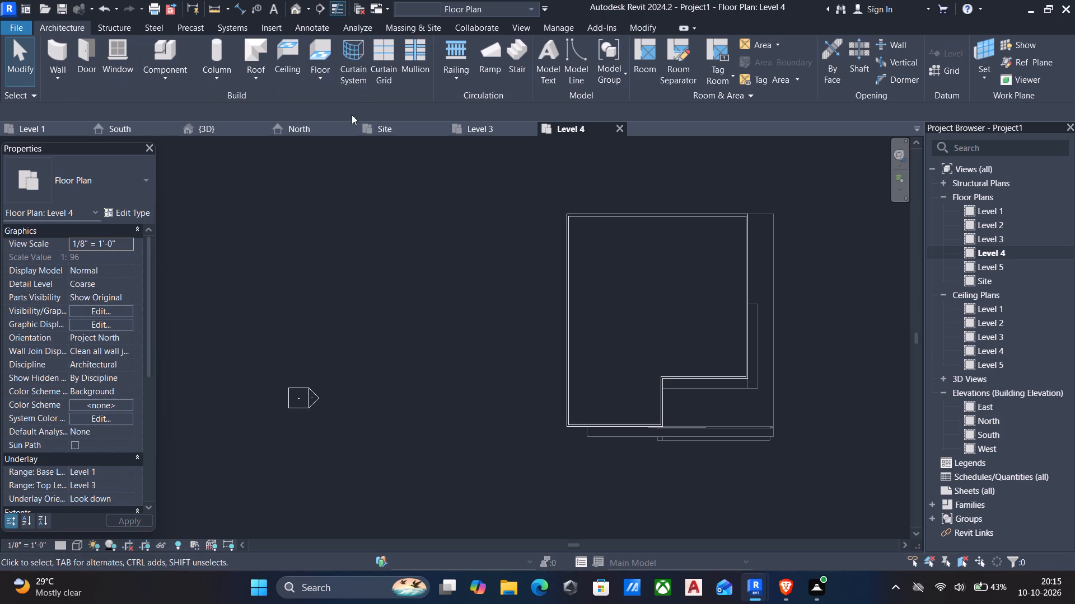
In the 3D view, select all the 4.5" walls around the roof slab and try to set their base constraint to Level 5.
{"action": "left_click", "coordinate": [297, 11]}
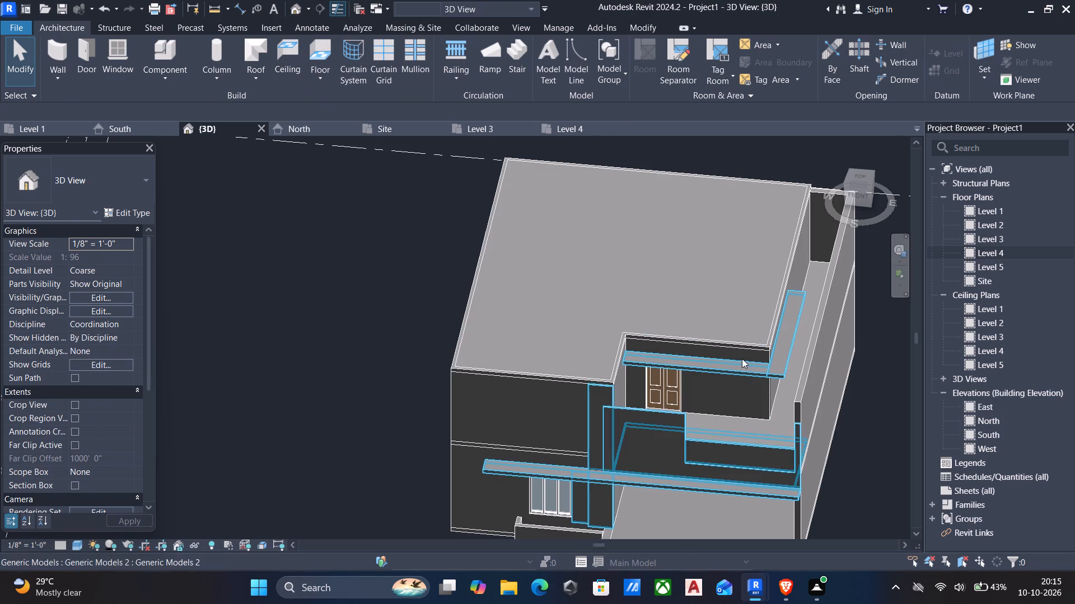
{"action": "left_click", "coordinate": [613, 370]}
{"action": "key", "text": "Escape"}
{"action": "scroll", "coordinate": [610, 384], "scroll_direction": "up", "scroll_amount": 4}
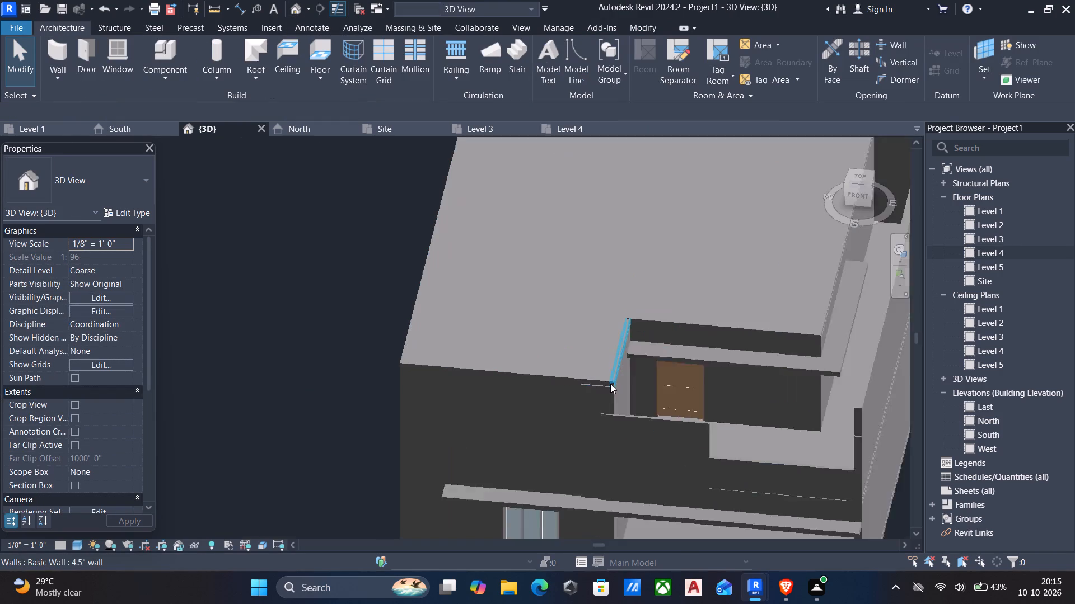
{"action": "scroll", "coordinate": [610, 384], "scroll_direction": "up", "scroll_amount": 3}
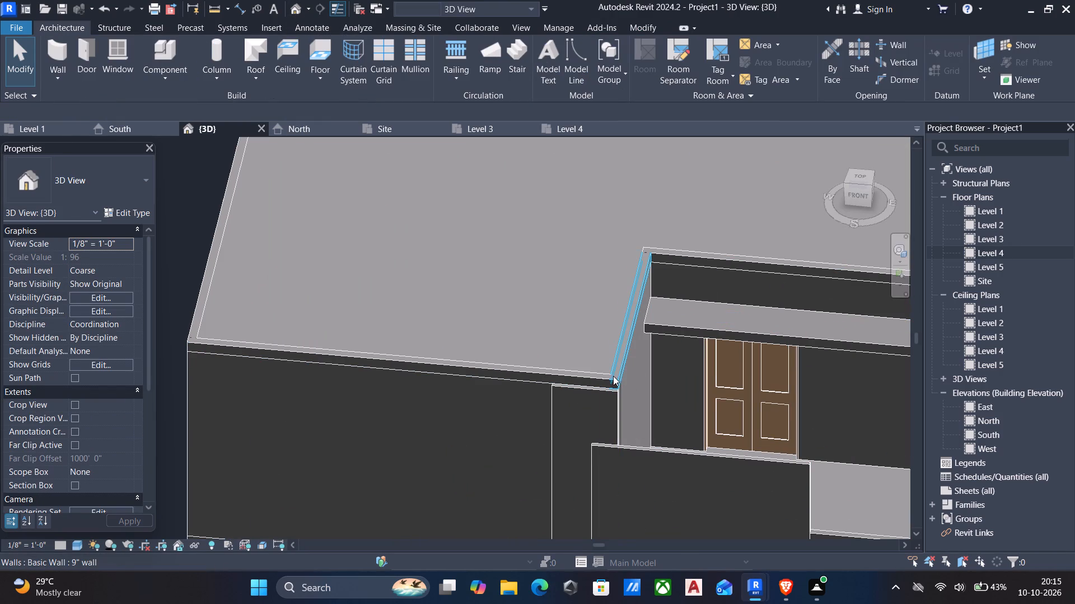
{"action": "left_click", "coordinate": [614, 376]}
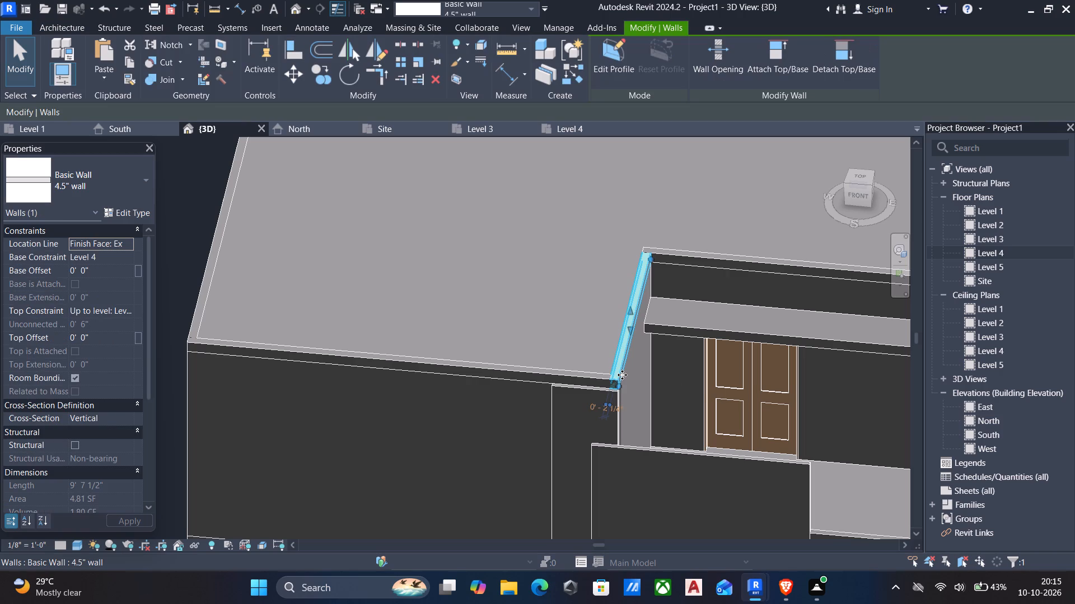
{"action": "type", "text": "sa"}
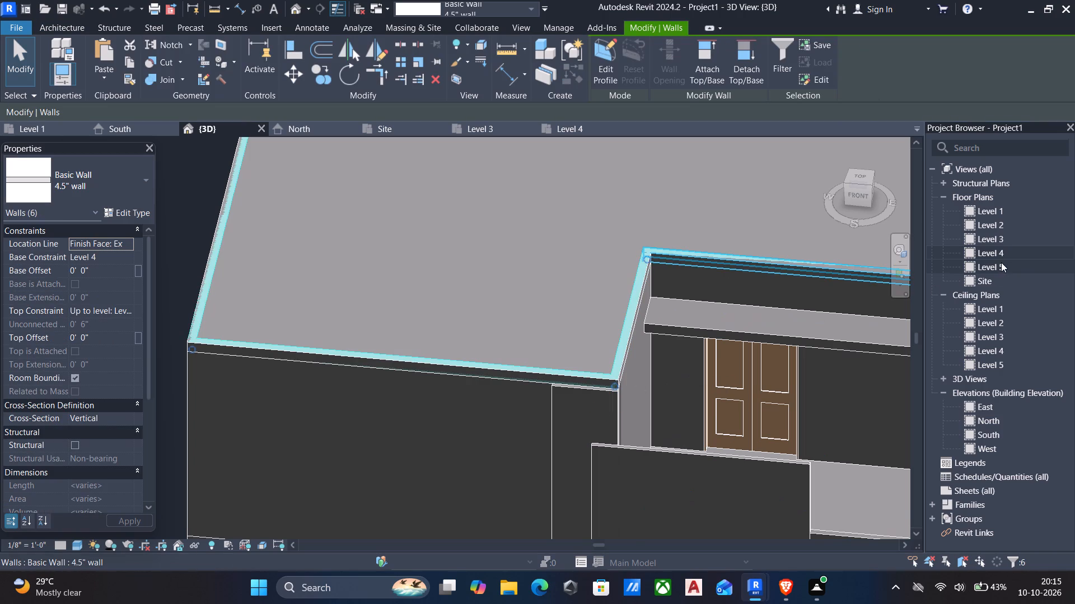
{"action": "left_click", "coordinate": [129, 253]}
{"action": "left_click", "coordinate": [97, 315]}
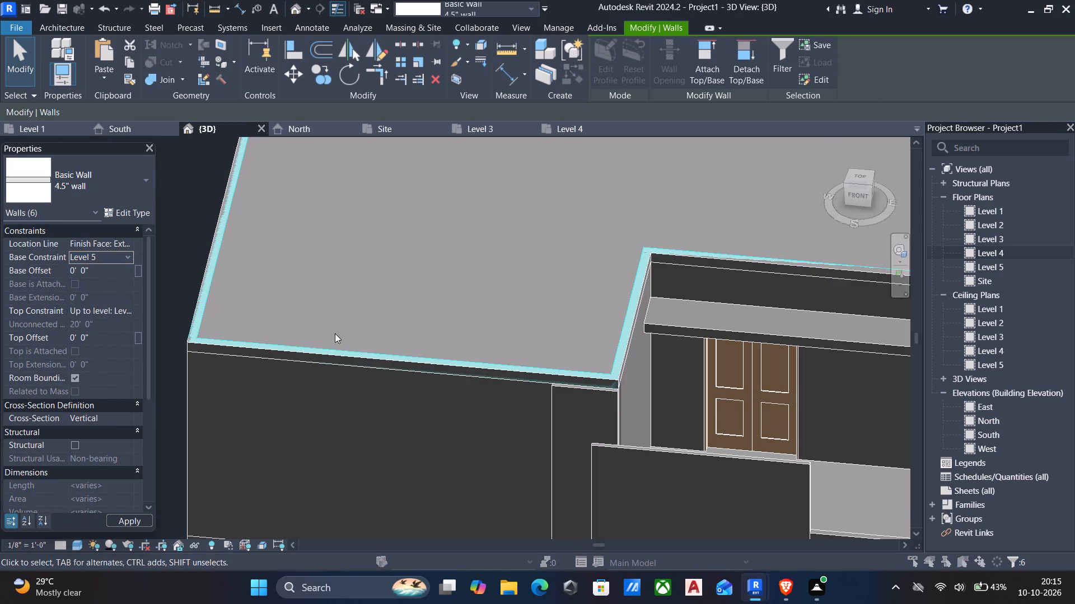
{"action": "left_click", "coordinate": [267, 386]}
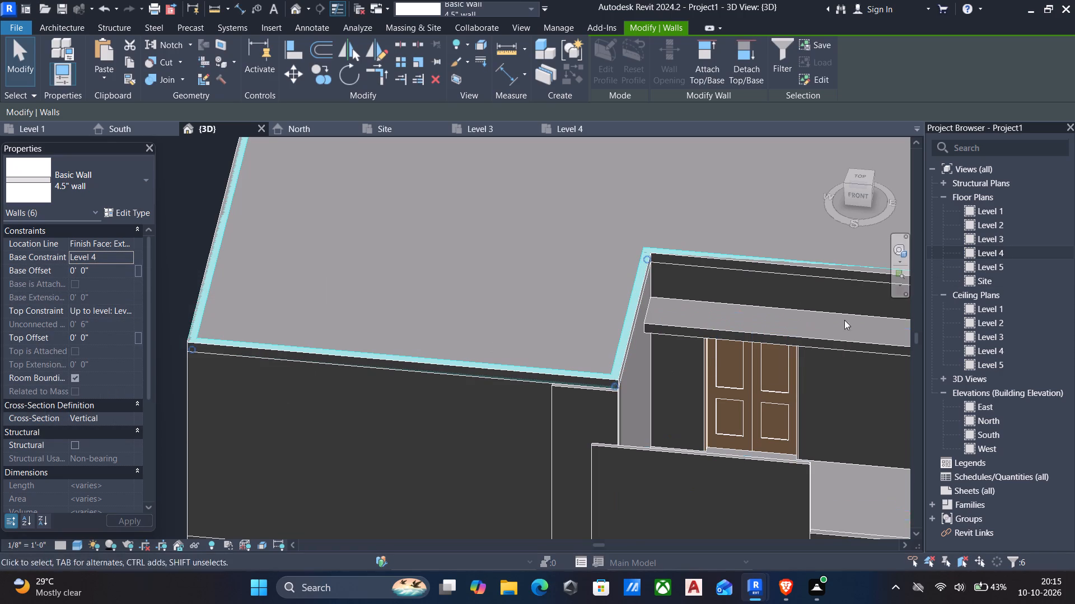
In the South elevation, place a new level offset 4' above Level 5, spanning the full length of the existing level lines.
{"action": "double_click", "coordinate": [997, 428]}
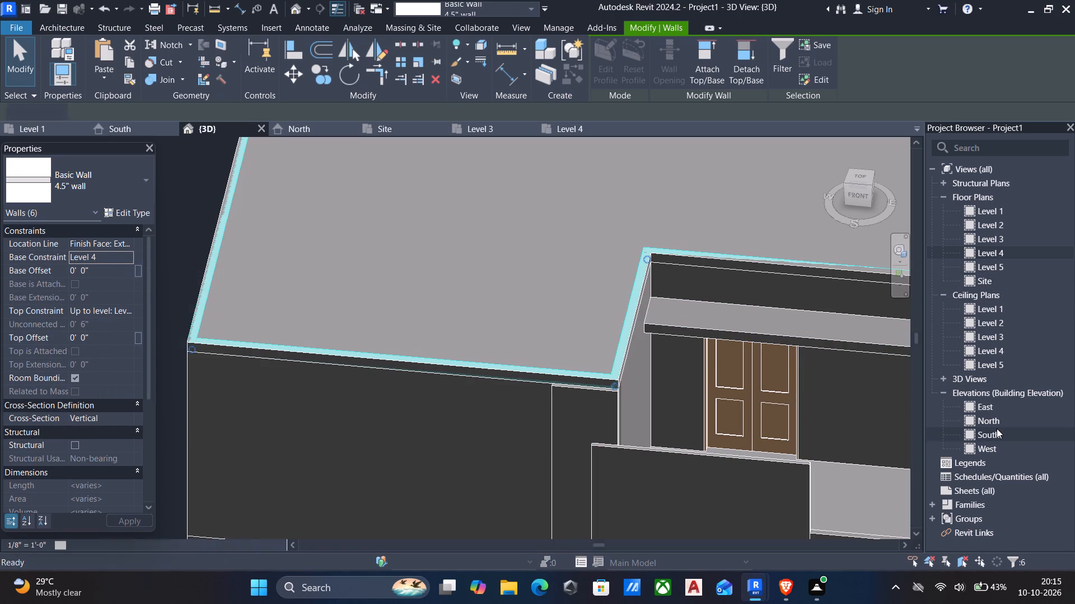
{"action": "scroll", "coordinate": [361, 296], "scroll_direction": "down", "scroll_amount": 6}
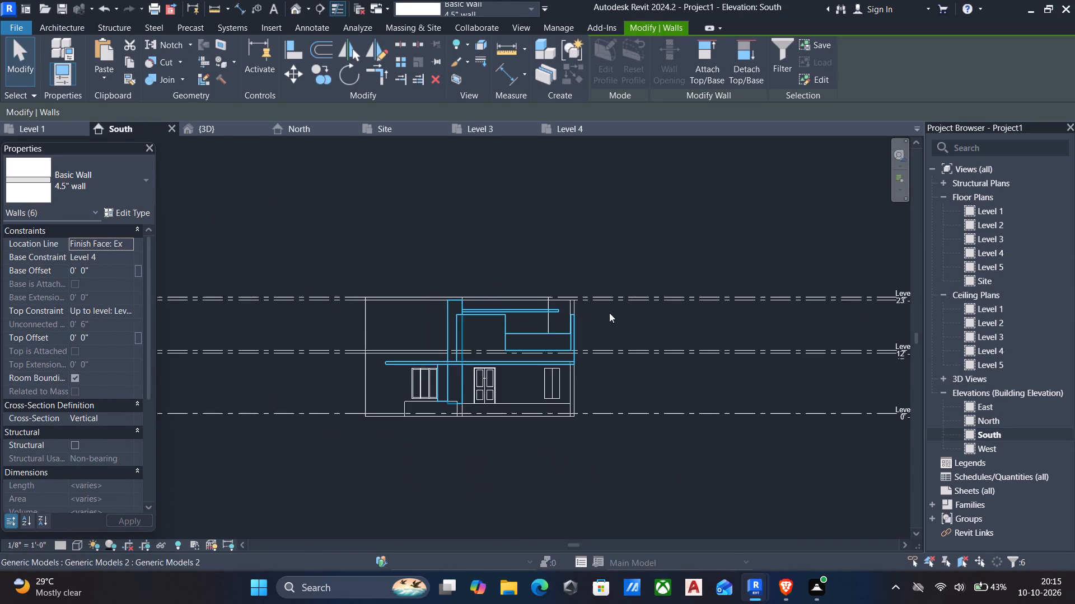
{"action": "scroll", "coordinate": [933, 318], "scroll_direction": "down", "scroll_amount": 2}
{"action": "scroll", "coordinate": [683, 328], "scroll_direction": "down", "scroll_amount": 4}
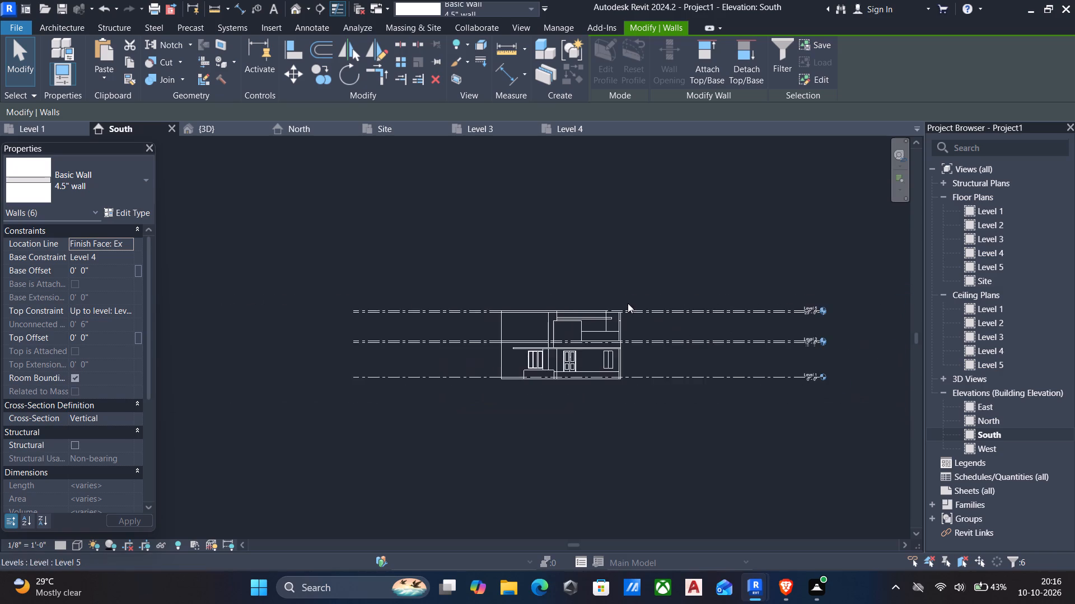
{"action": "scroll", "coordinate": [726, 309], "scroll_direction": "up", "scroll_amount": 7}
{"action": "scroll", "coordinate": [819, 301], "scroll_direction": "up", "scroll_amount": 6}
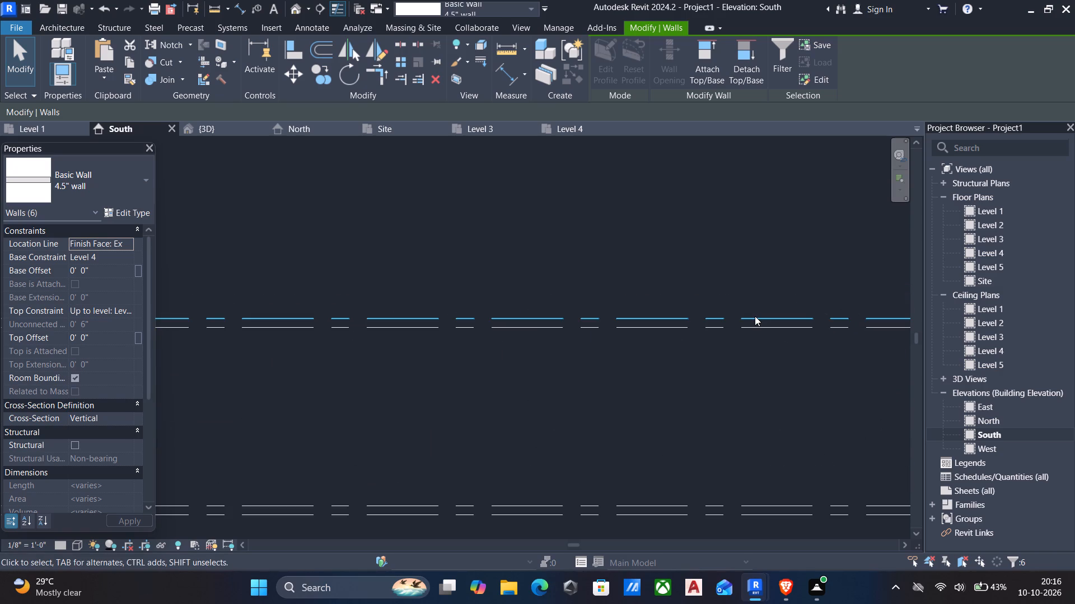
{"action": "left_click", "coordinate": [755, 316]}
{"action": "type", "text": "sa"}
{"action": "key", "text": "Escape"}
{"action": "left_click", "coordinate": [600, 317]}
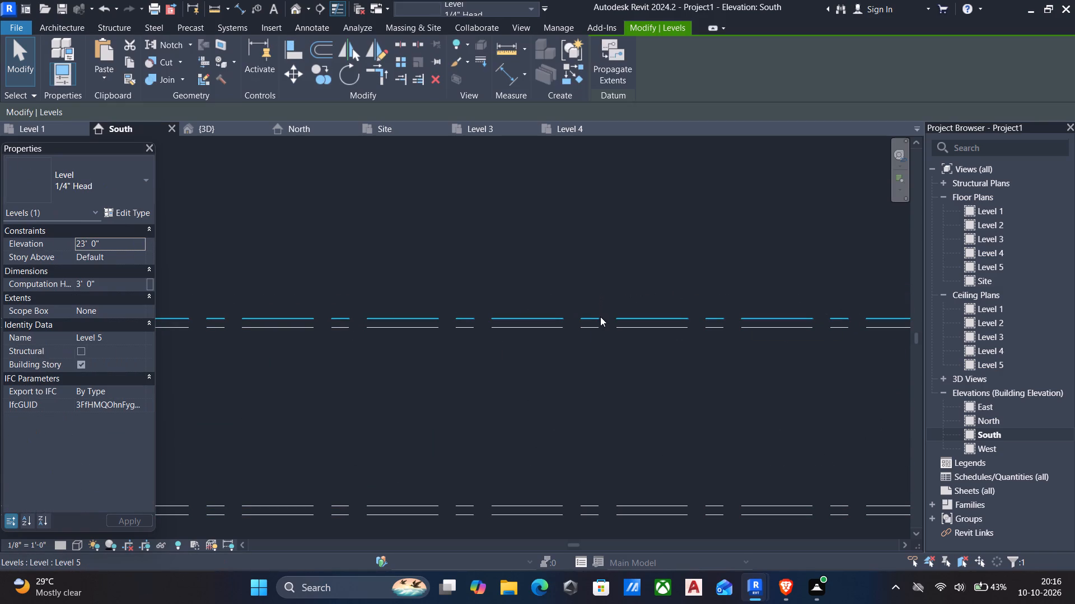
{"action": "type", "text": "cs"}
{"action": "scroll", "coordinate": [595, 320], "scroll_direction": "down", "scroll_amount": 7}
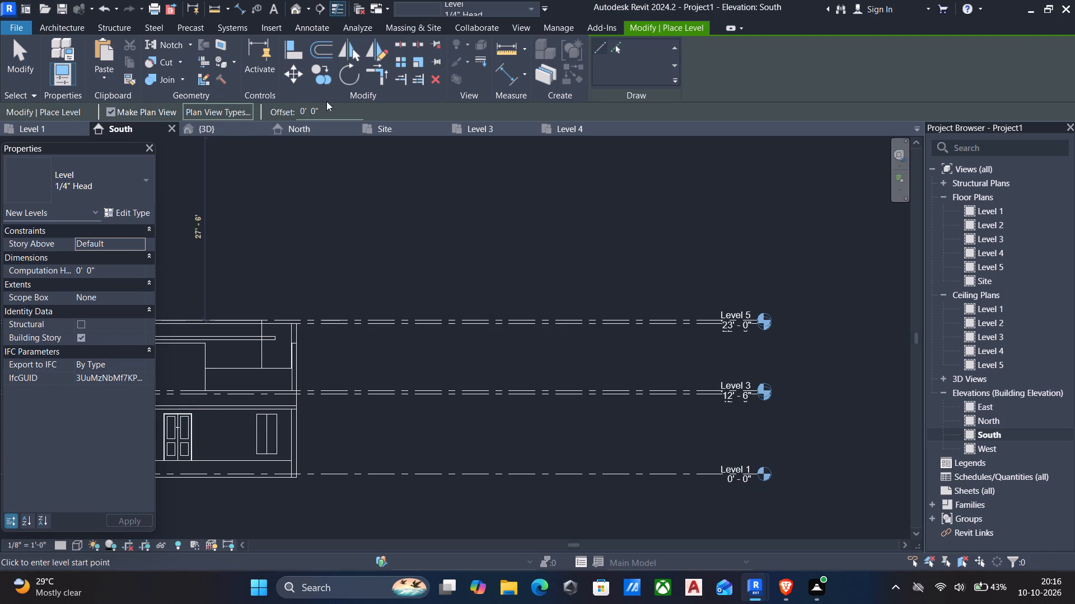
{"action": "left_click_drag", "start_coordinate": [339, 115], "coordinate": [170, 114]}
{"action": "type", "text": "4'"}
{"action": "middle_click_drag", "start_coordinate": [456, 338], "coordinate": [661, 397]}
{"action": "scroll", "coordinate": [230, 404], "scroll_direction": "down", "scroll_amount": 3}
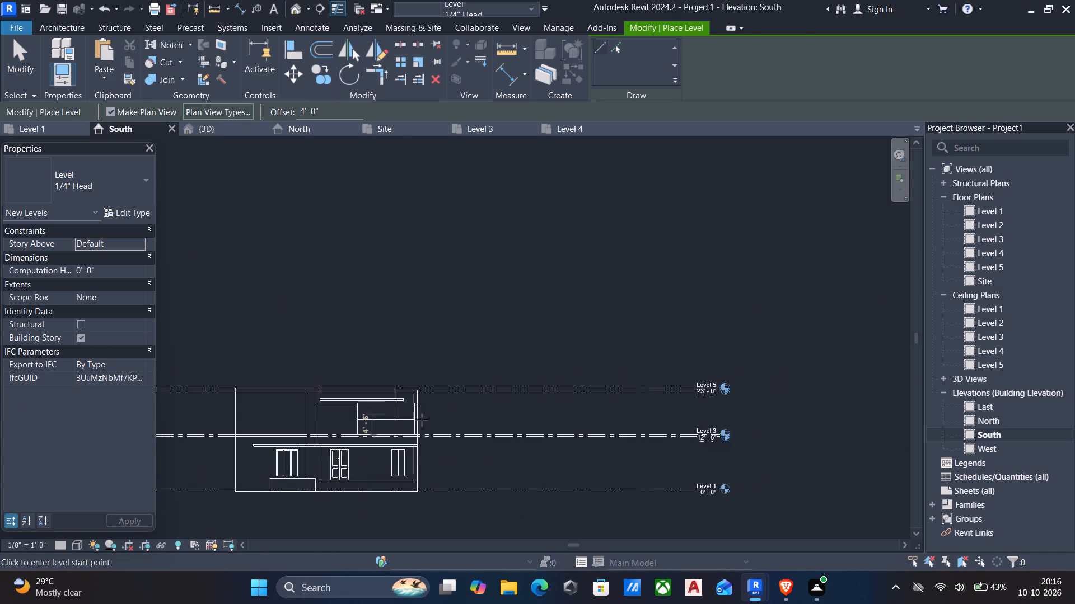
{"action": "scroll", "coordinate": [453, 425], "scroll_direction": "down", "scroll_amount": 3}
{"action": "scroll", "coordinate": [418, 409], "scroll_direction": "up", "scroll_amount": 6}
{"action": "middle_click_drag", "start_coordinate": [417, 411], "coordinate": [713, 448]}
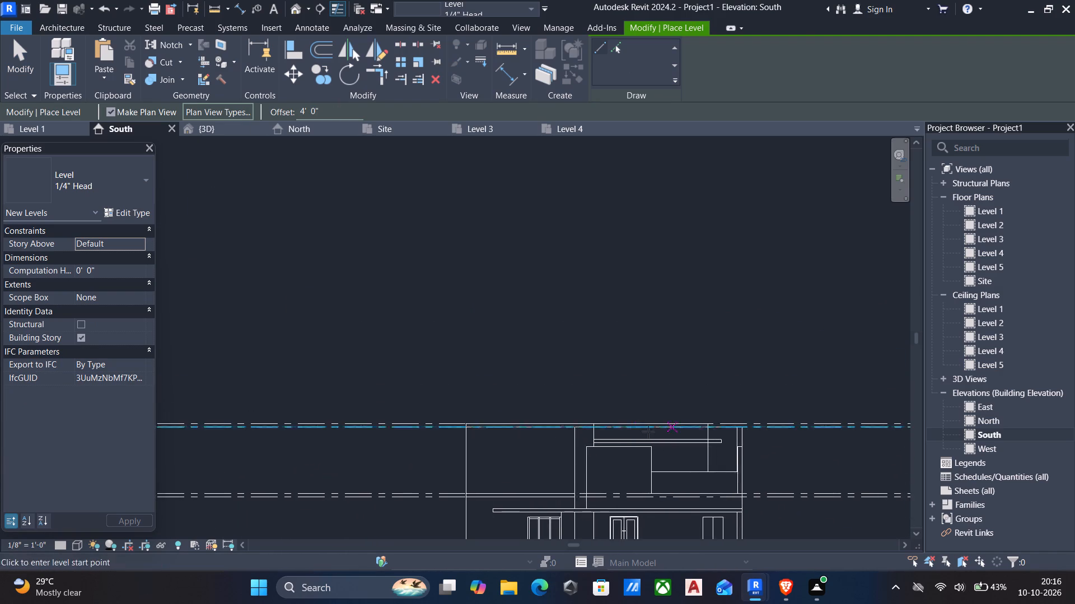
{"action": "scroll", "coordinate": [615, 440], "scroll_direction": "down", "scroll_amount": 6}
{"action": "scroll", "coordinate": [431, 411], "scroll_direction": "up", "scroll_amount": 5}
{"action": "scroll", "coordinate": [366, 453], "scroll_direction": "up", "scroll_amount": 1}
{"action": "left_click_drag", "start_coordinate": [364, 452], "coordinate": [373, 451]}
{"action": "scroll", "coordinate": [438, 442], "scroll_direction": "down", "scroll_amount": 3}
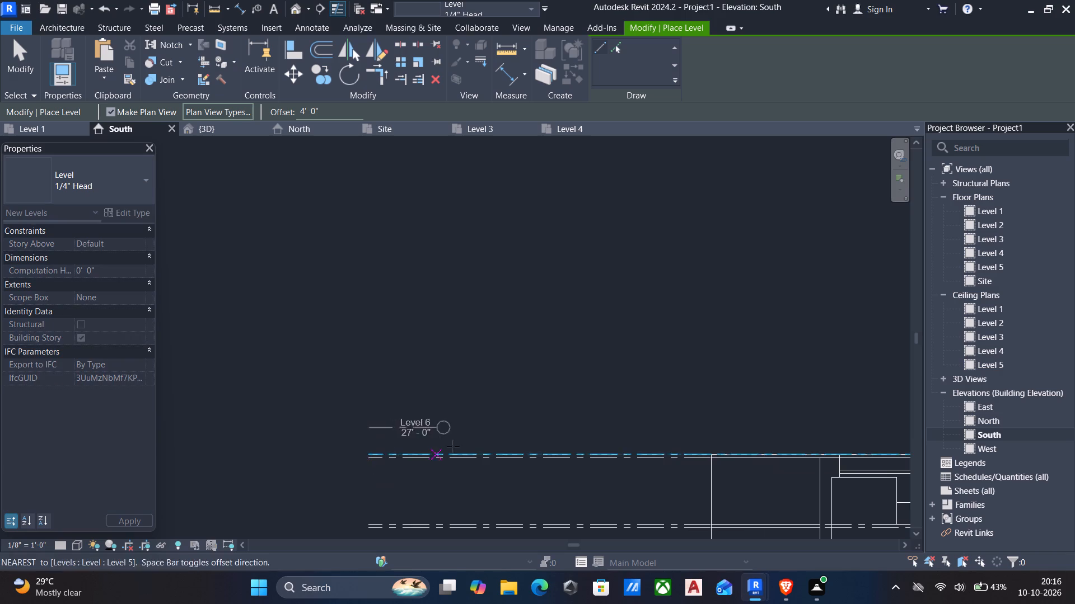
{"action": "scroll", "coordinate": [453, 446], "scroll_direction": "down", "scroll_amount": 3}
{"action": "scroll", "coordinate": [439, 408], "scroll_direction": "up", "scroll_amount": 1}
{"action": "middle_click_drag", "start_coordinate": [811, 463], "coordinate": [577, 390]}
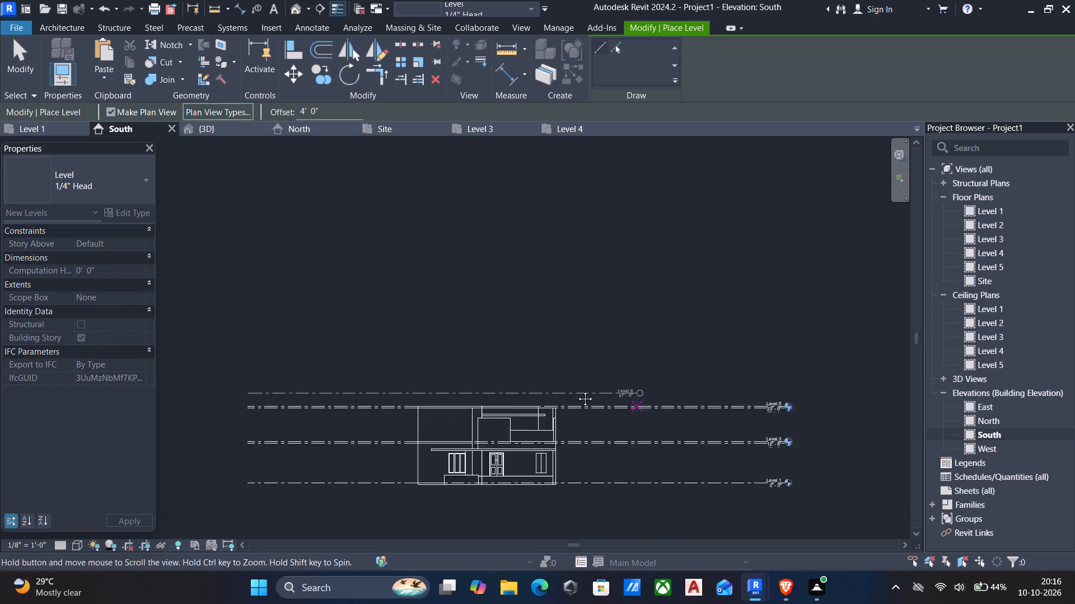
{"action": "middle_click_drag", "start_coordinate": [577, 390], "coordinate": [522, 371]}
{"action": "left_click", "coordinate": [675, 355]}
{"action": "key", "text": "Escape"}
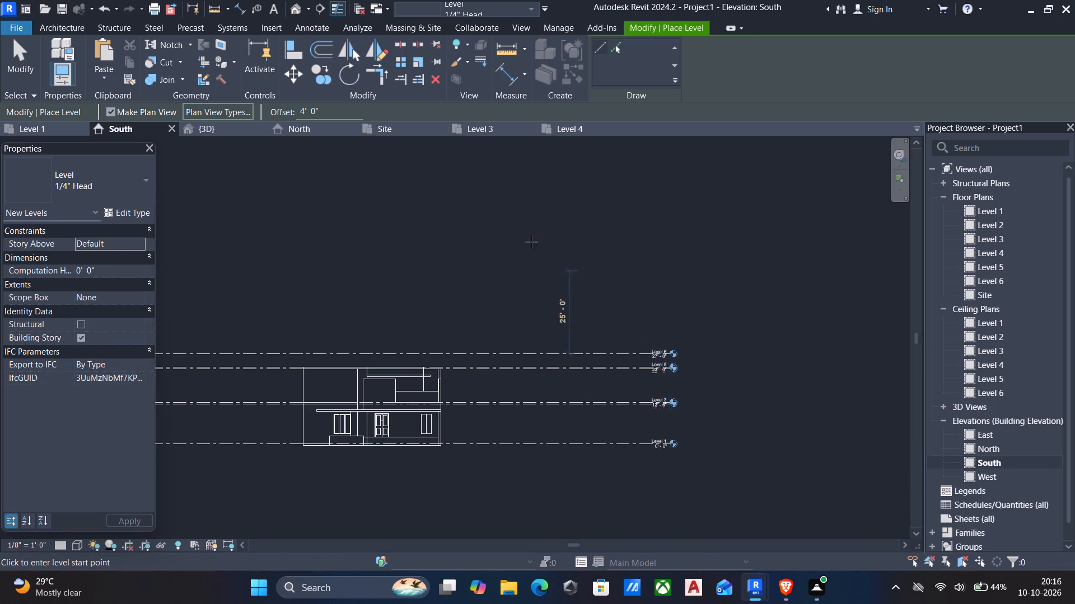
{"action": "key", "text": "Escape"}
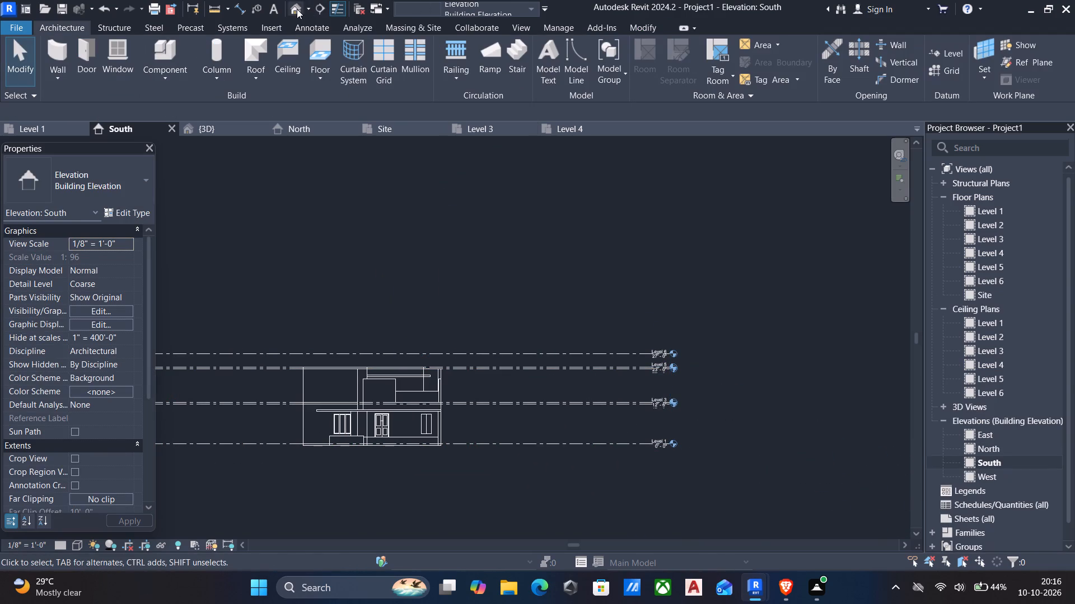
In the 3D view, select all the 4.5" walls around the roof slab and try to set their base constraint to Level 5.
{"action": "left_click", "coordinate": [297, 9]}
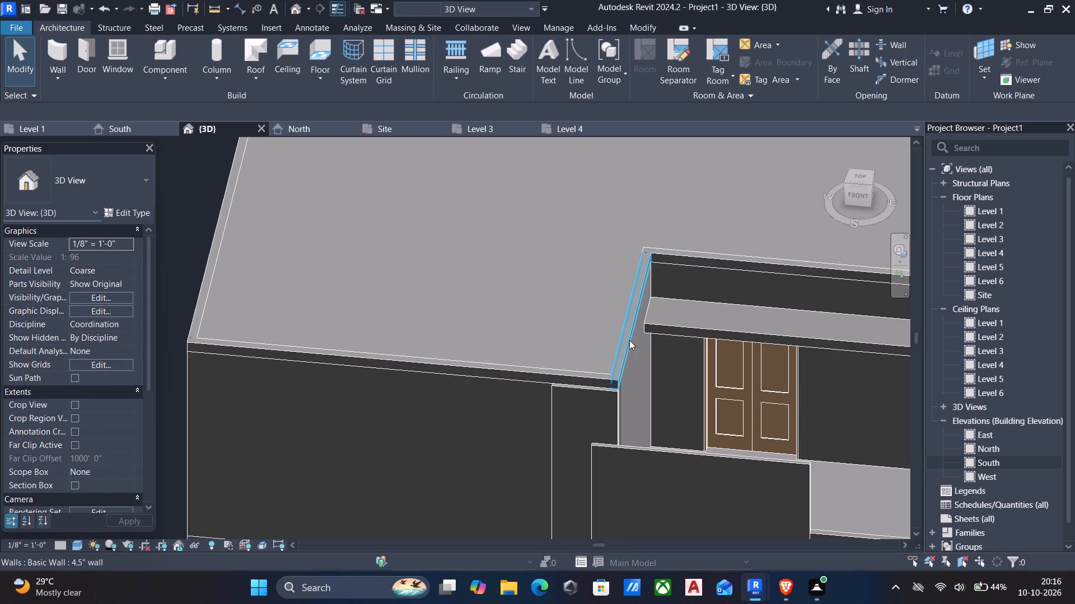
{"action": "left_click", "coordinate": [629, 340]}
{"action": "type", "text": "sa"}
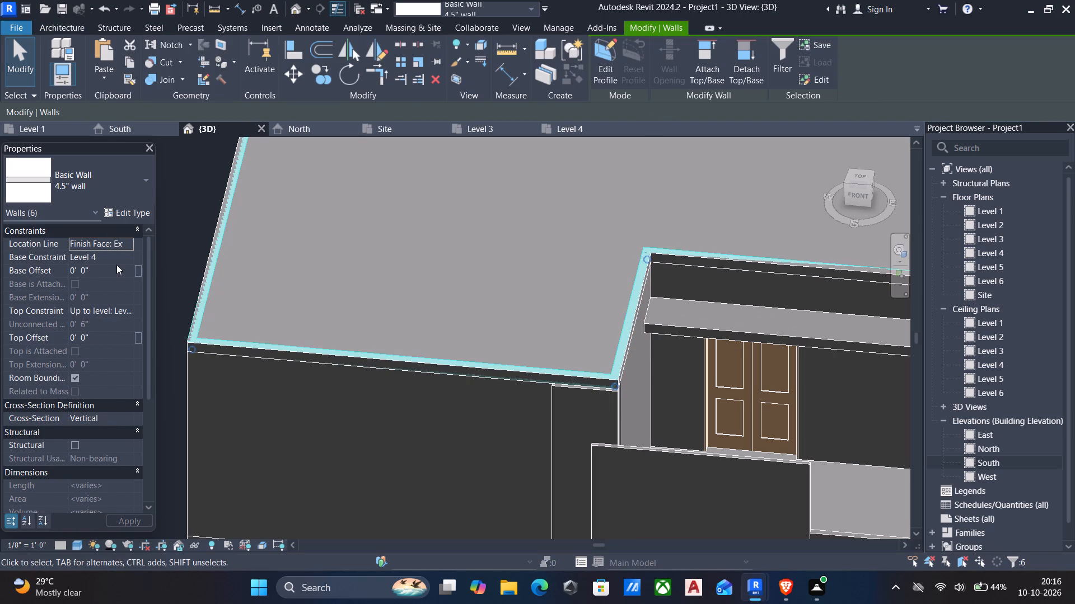
{"action": "left_click", "coordinate": [129, 257]}
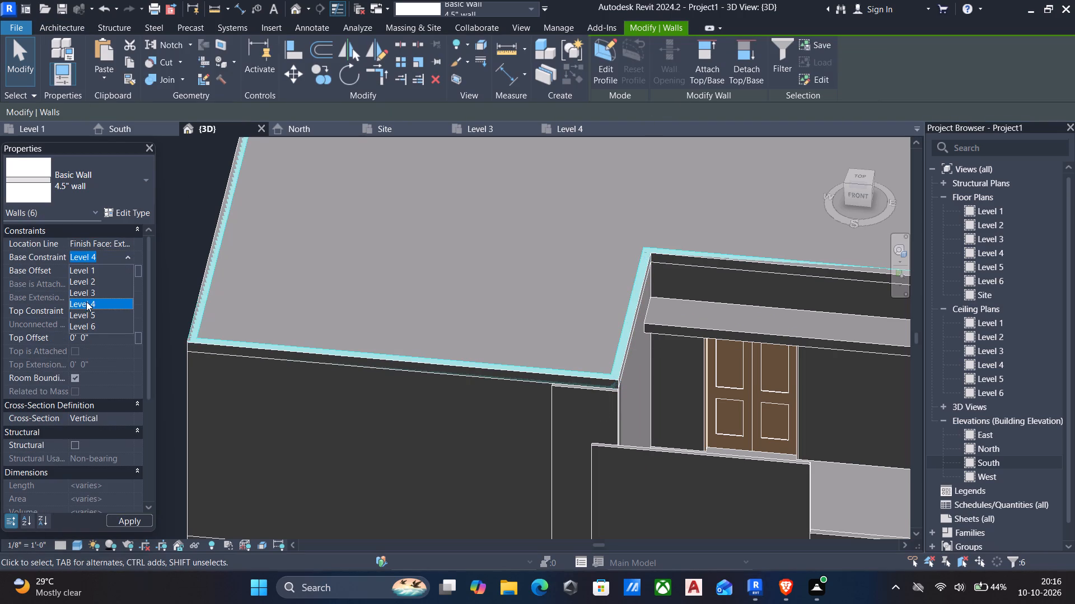
{"action": "left_click", "coordinate": [94, 313]}
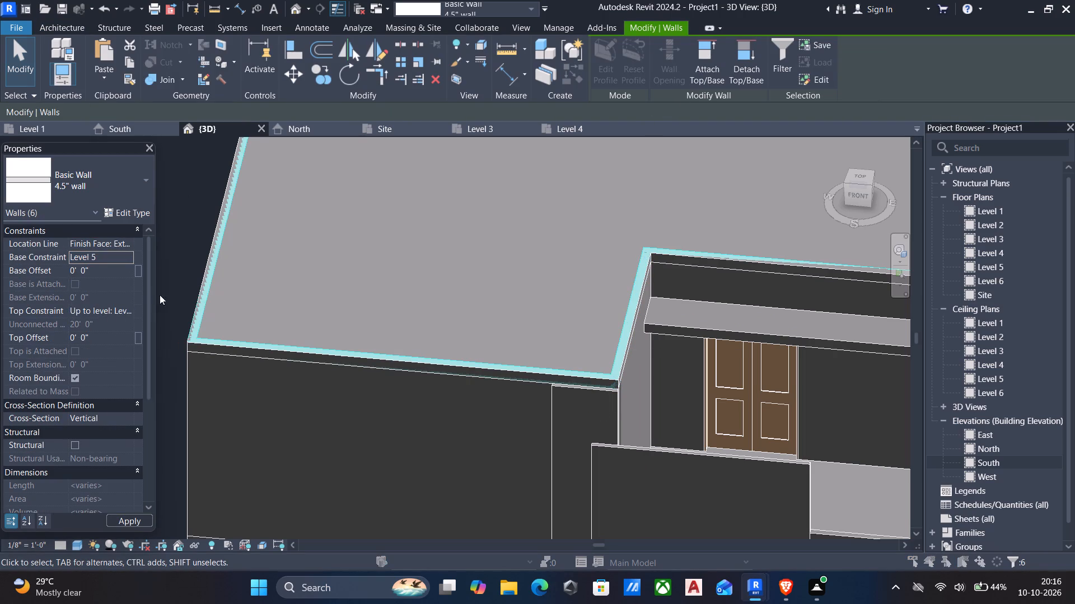
{"action": "left_click", "coordinate": [252, 386]}
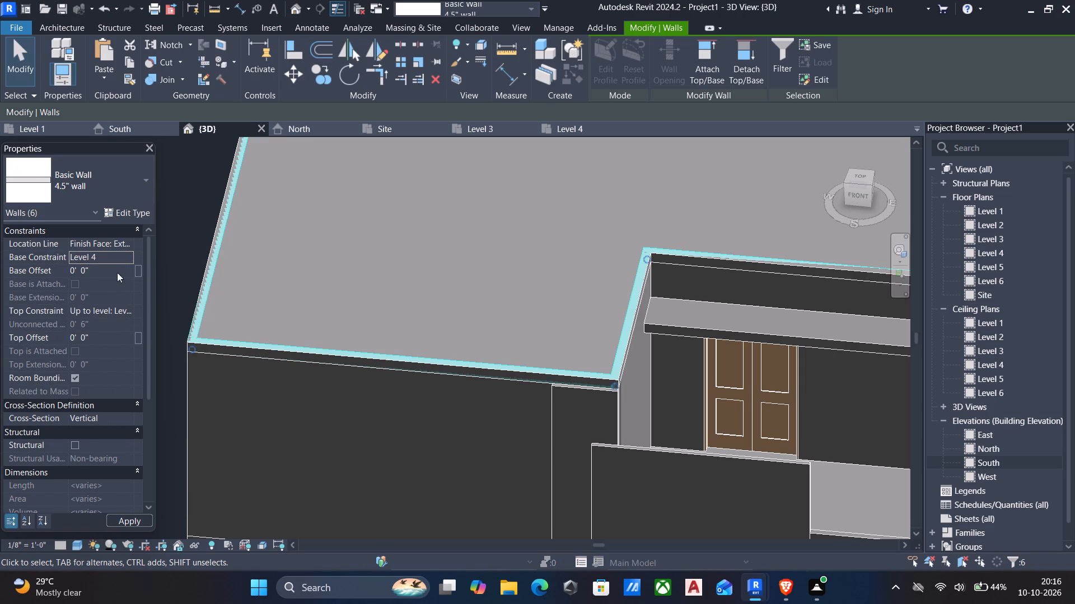
Set the selected roof perimeter walls' top constraint to Level 6 and their base constraint to Level 5.
{"action": "left_click", "coordinate": [128, 308]}
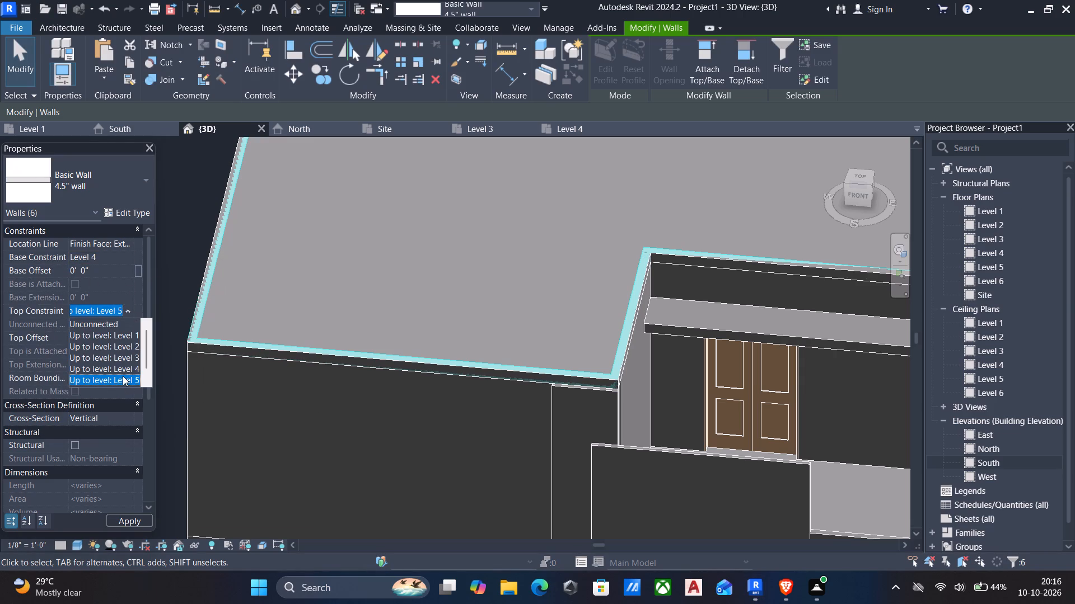
{"action": "scroll", "coordinate": [123, 375], "scroll_direction": "down", "scroll_amount": 7}
{"action": "left_click", "coordinate": [120, 382]}
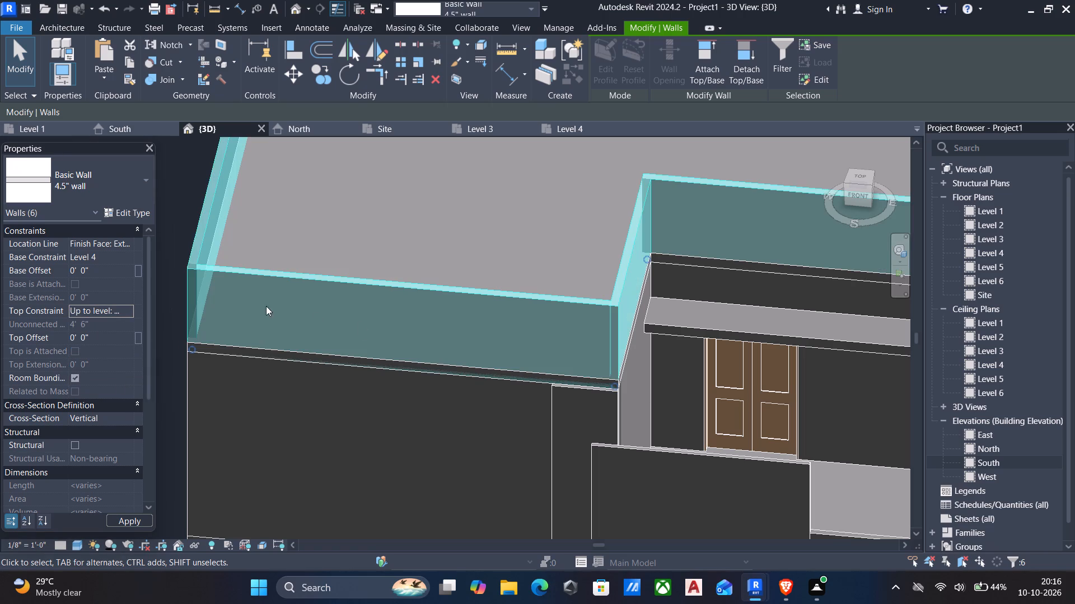
{"action": "left_click", "coordinate": [136, 258]}
{"action": "left_click", "coordinate": [125, 259]}
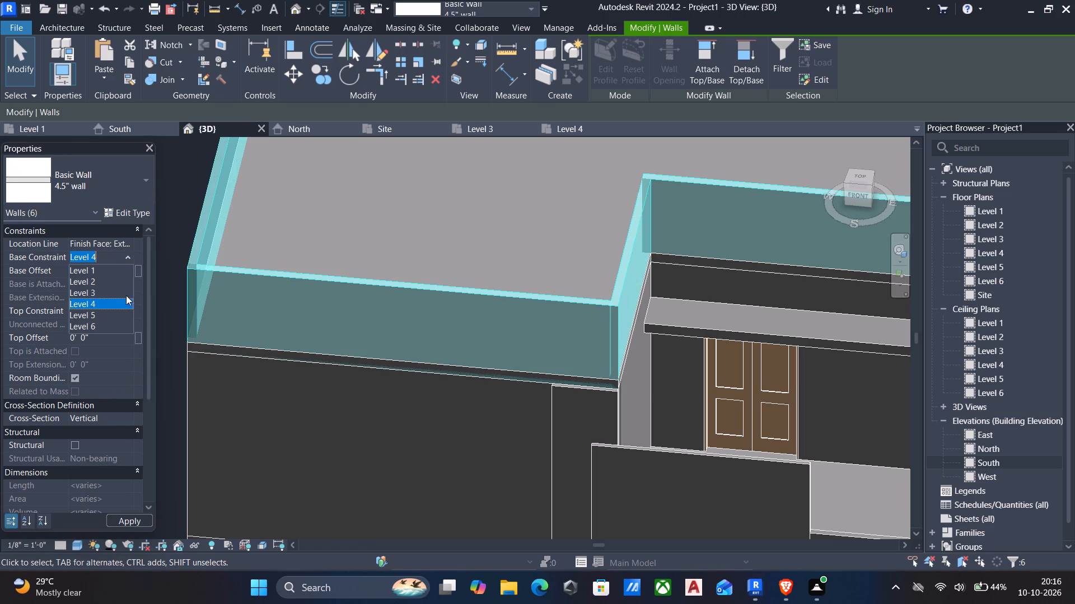
{"action": "left_click", "coordinate": [92, 311]}
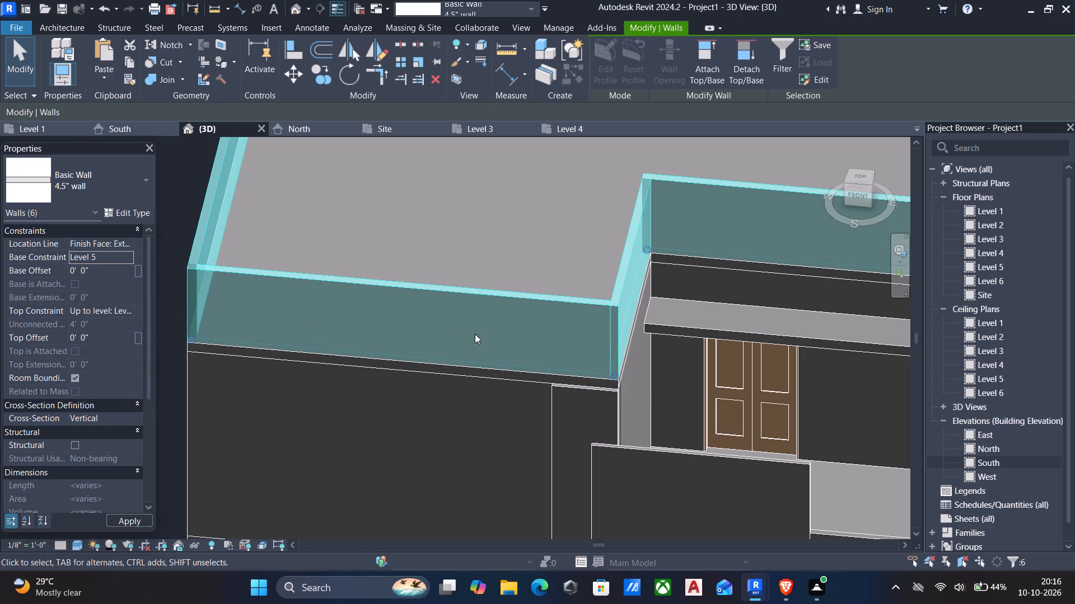
{"action": "key", "text": "Escape"}
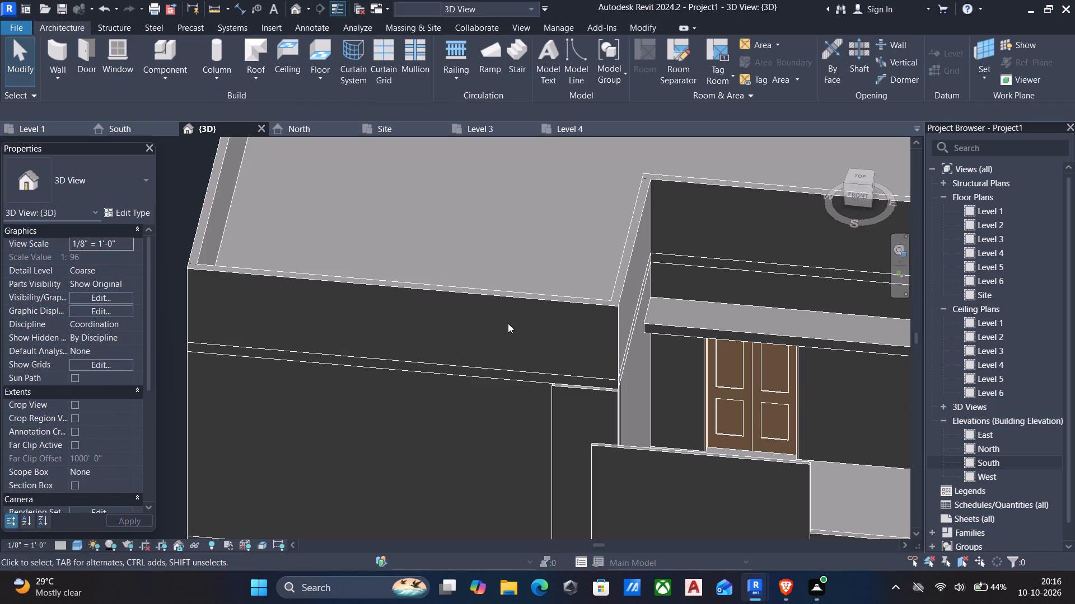
Examine the whole house in 3D from above and from the front to check the perimeter walls around the roof.
{"action": "scroll", "coordinate": [549, 285], "scroll_direction": "down", "scroll_amount": 7, "text": "shift"}
{"action": "scroll", "coordinate": [685, 224], "scroll_direction": "up", "scroll_amount": 1}
{"action": "scroll", "coordinate": [681, 235], "scroll_direction": "down", "scroll_amount": 6}
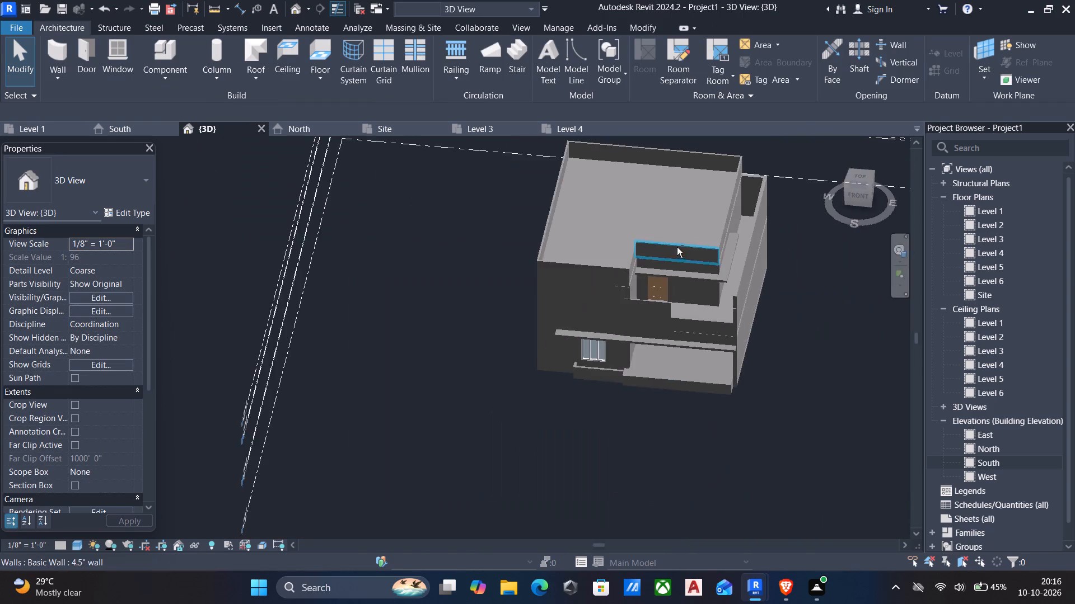
{"action": "middle_click_drag", "start_coordinate": [672, 253], "coordinate": [693, 251], "text": "shift"}
{"action": "middle_click_drag", "start_coordinate": [765, 233], "coordinate": [719, 114], "text": "shift"}
{"action": "middle_click_drag", "start_coordinate": [682, 227], "coordinate": [727, 212], "text": "shift"}
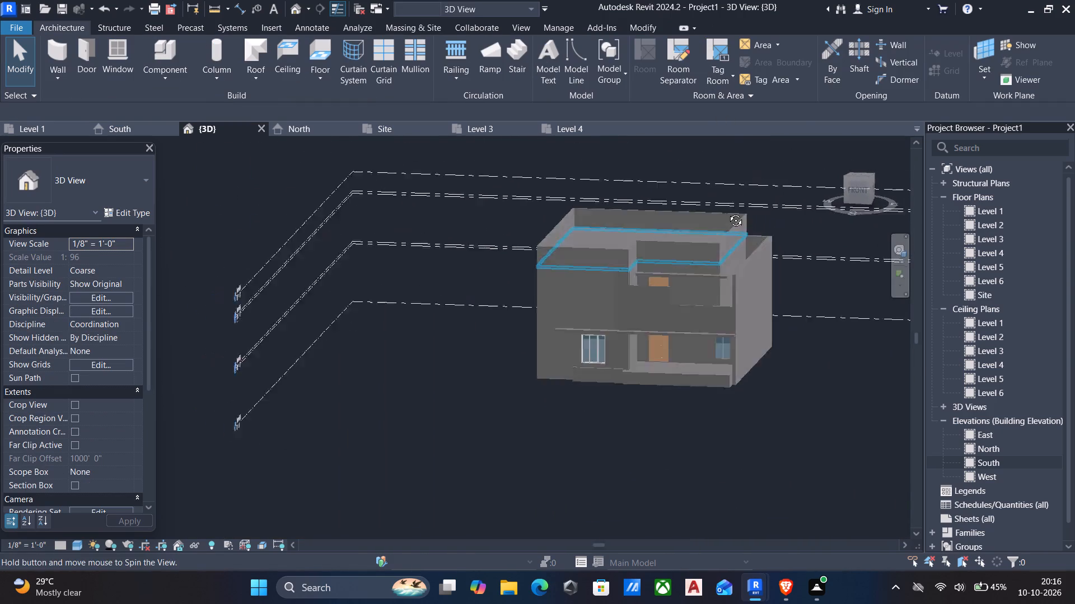
{"action": "middle_click_drag", "start_coordinate": [727, 212], "coordinate": [736, 209], "text": "shift"}
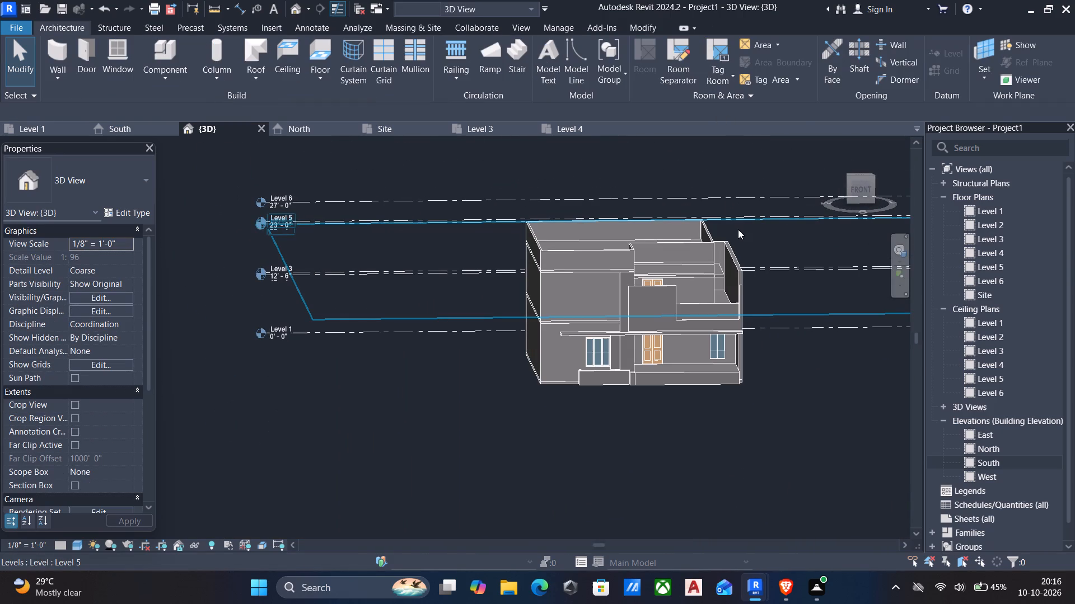
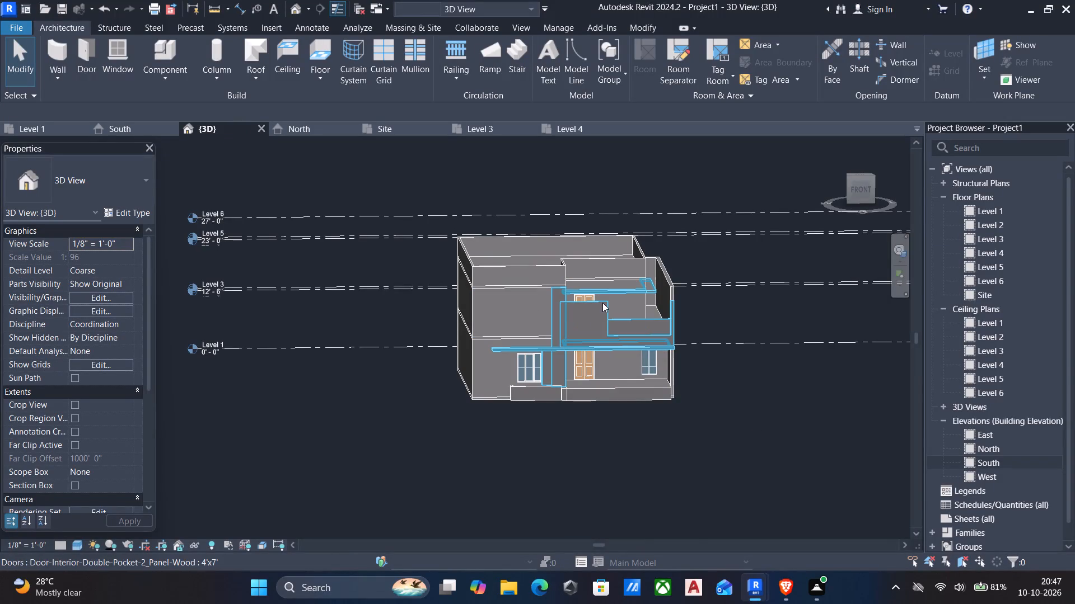
Examine the house's front facade in 3D, straight on and from several angles.
{"action": "left_click", "coordinate": [861, 187]}
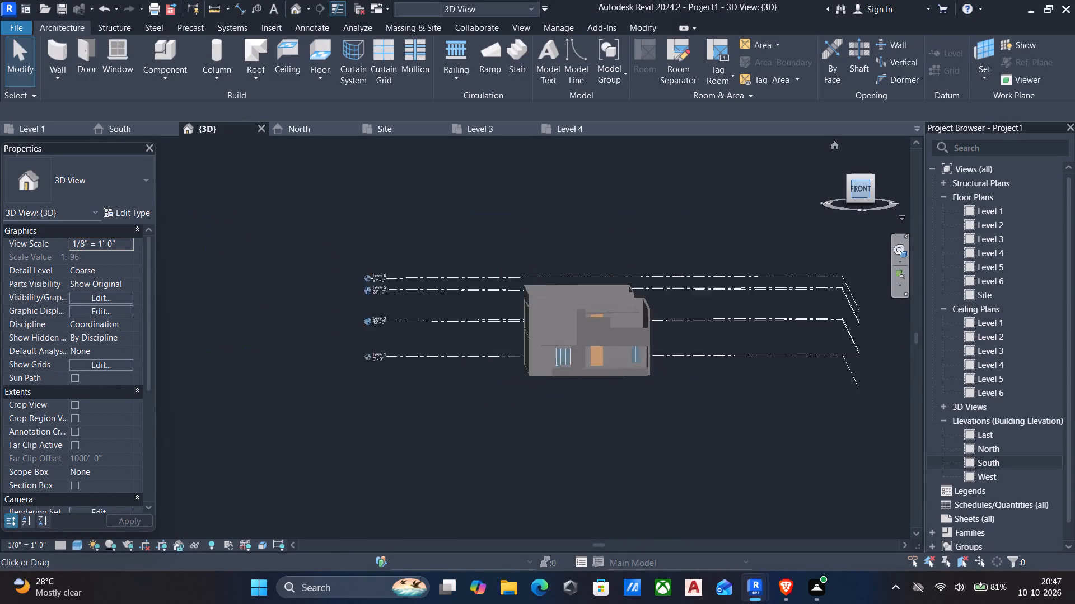
{"action": "scroll", "coordinate": [389, 377], "scroll_direction": "up", "scroll_amount": 7}
{"action": "scroll", "coordinate": [573, 349], "scroll_direction": "up", "scroll_amount": 5}
{"action": "middle_click_drag", "start_coordinate": [574, 352], "coordinate": [582, 404]}
{"action": "scroll", "coordinate": [582, 404], "scroll_direction": "down", "scroll_amount": 4}
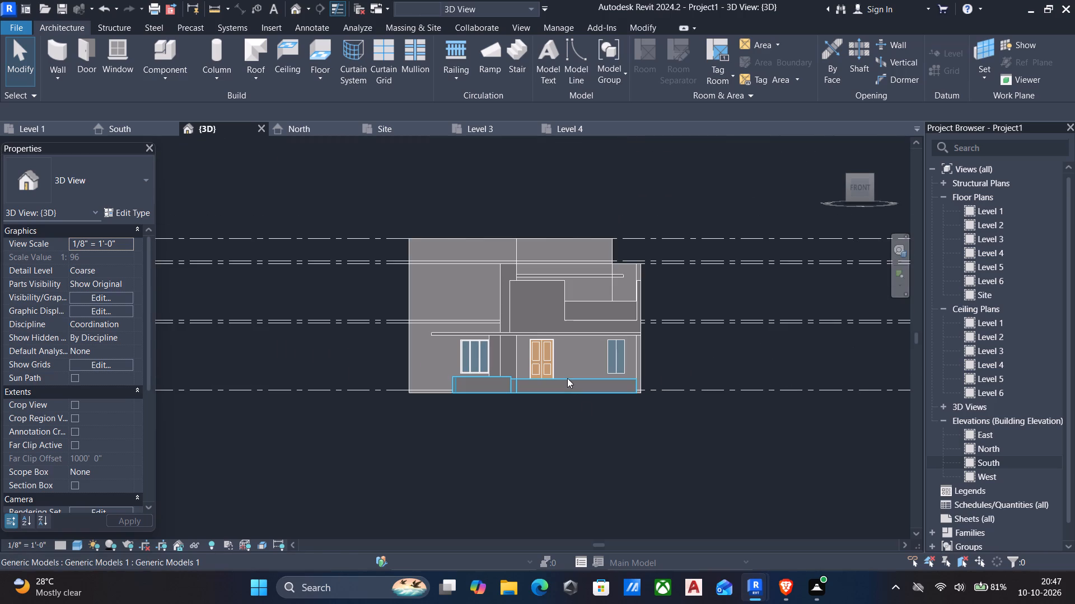
{"action": "scroll", "coordinate": [549, 408], "scroll_direction": "down", "scroll_amount": 2}
{"action": "middle_click_drag", "start_coordinate": [597, 375], "coordinate": [551, 416], "text": "shift"}
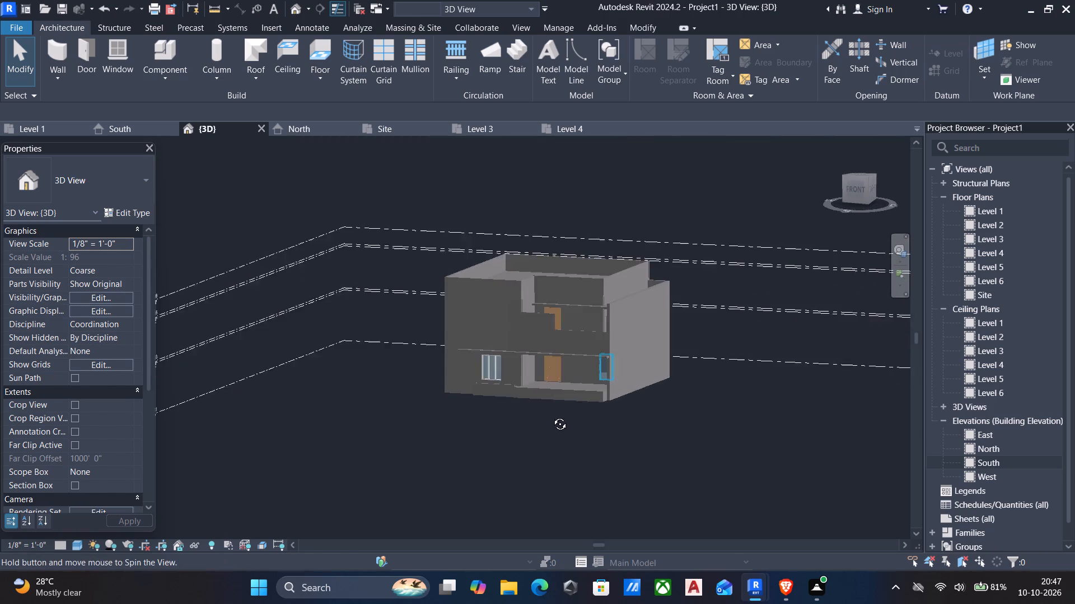
{"action": "middle_click_drag", "start_coordinate": [551, 416], "coordinate": [611, 437], "text": "shift"}
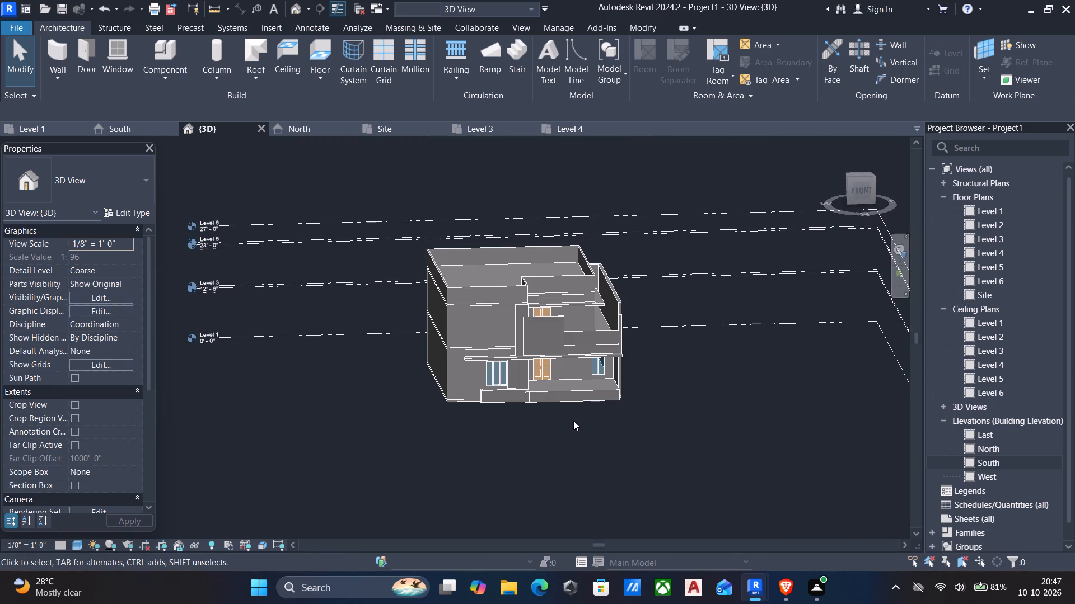
{"action": "scroll", "coordinate": [666, 432], "scroll_direction": "up", "scroll_amount": 3}
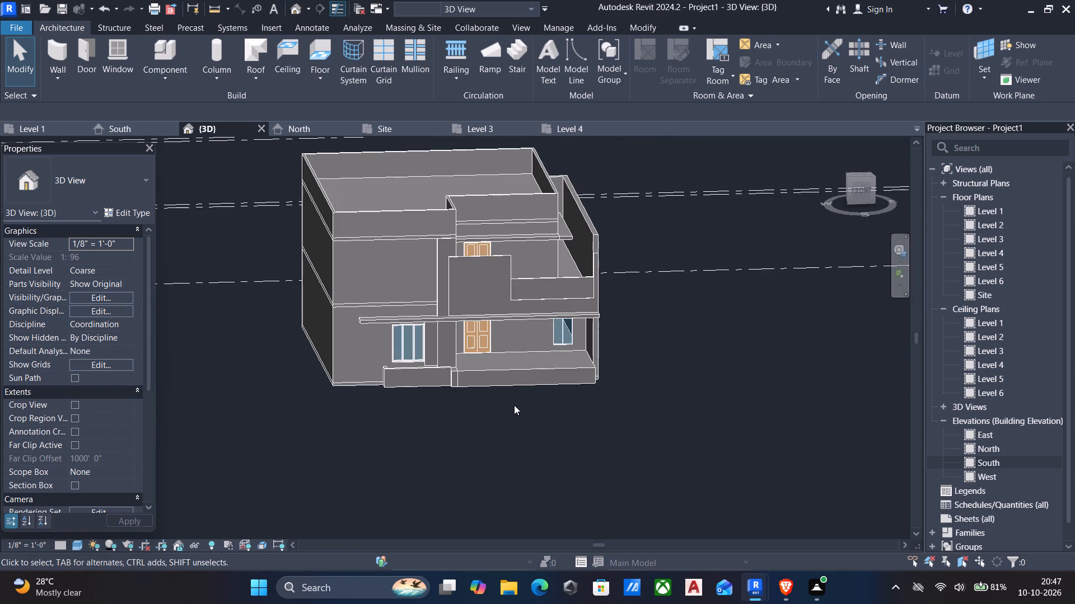
{"action": "middle_click_drag", "start_coordinate": [503, 397], "coordinate": [524, 427]}
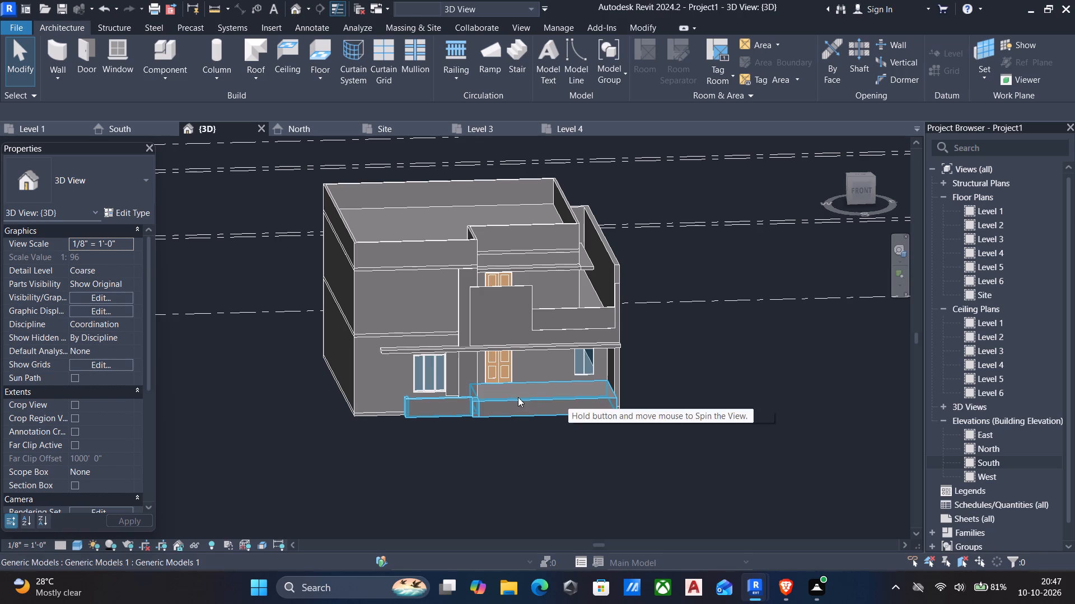
{"action": "scroll", "coordinate": [373, 370], "scroll_direction": "down", "scroll_amount": 1}
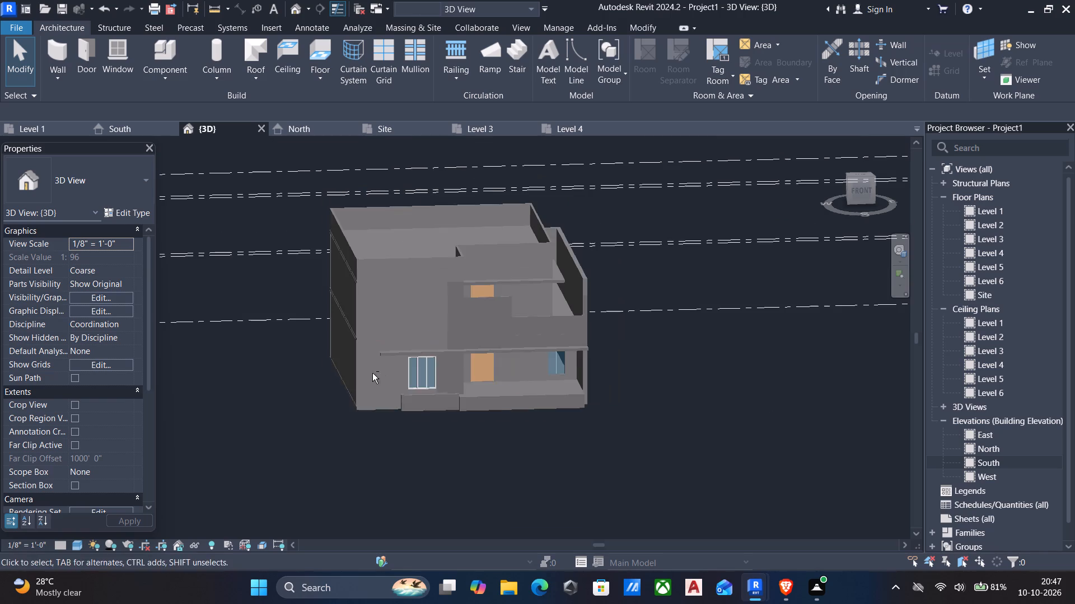
{"action": "scroll", "coordinate": [363, 343], "scroll_direction": "down", "scroll_amount": 1}
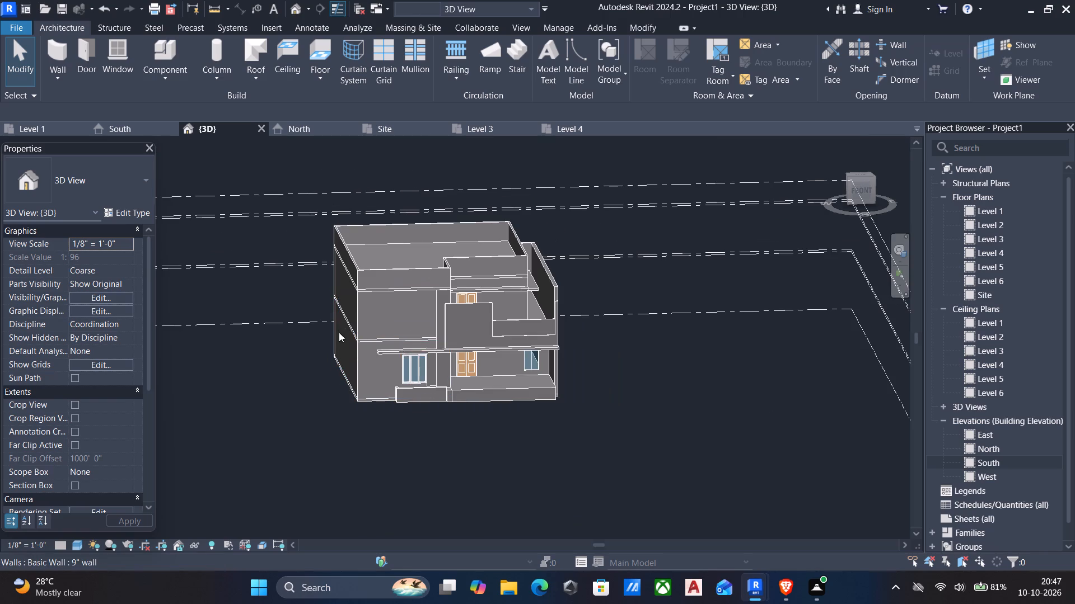
{"action": "middle_click", "coordinate": [400, 440], "text": "shift"}
{"action": "scroll", "coordinate": [468, 398], "scroll_direction": "up", "scroll_amount": 2}
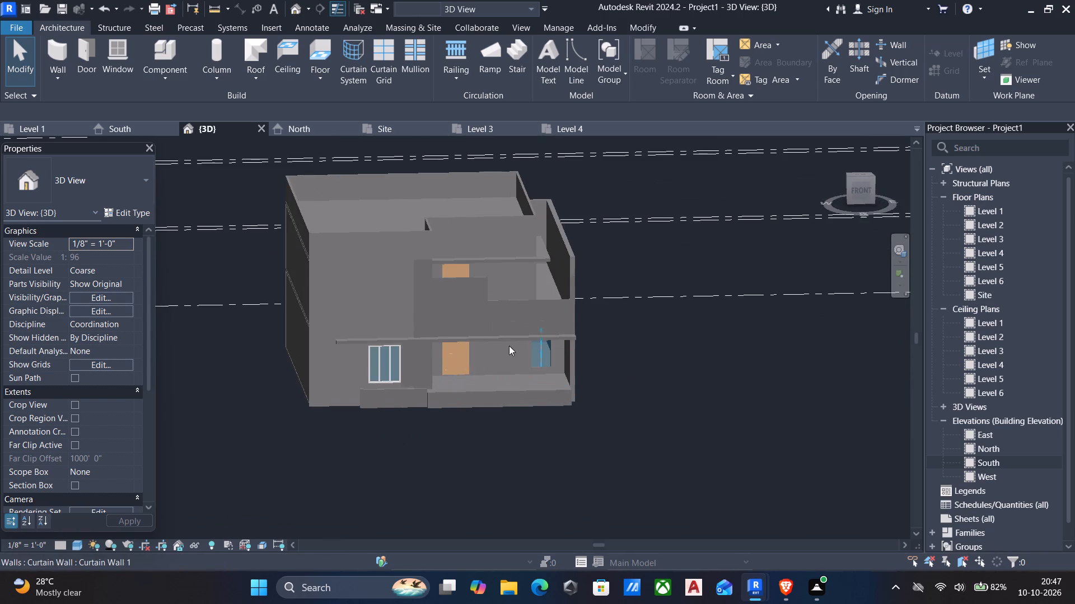
{"action": "middle_click_drag", "start_coordinate": [354, 378], "coordinate": [364, 362]}
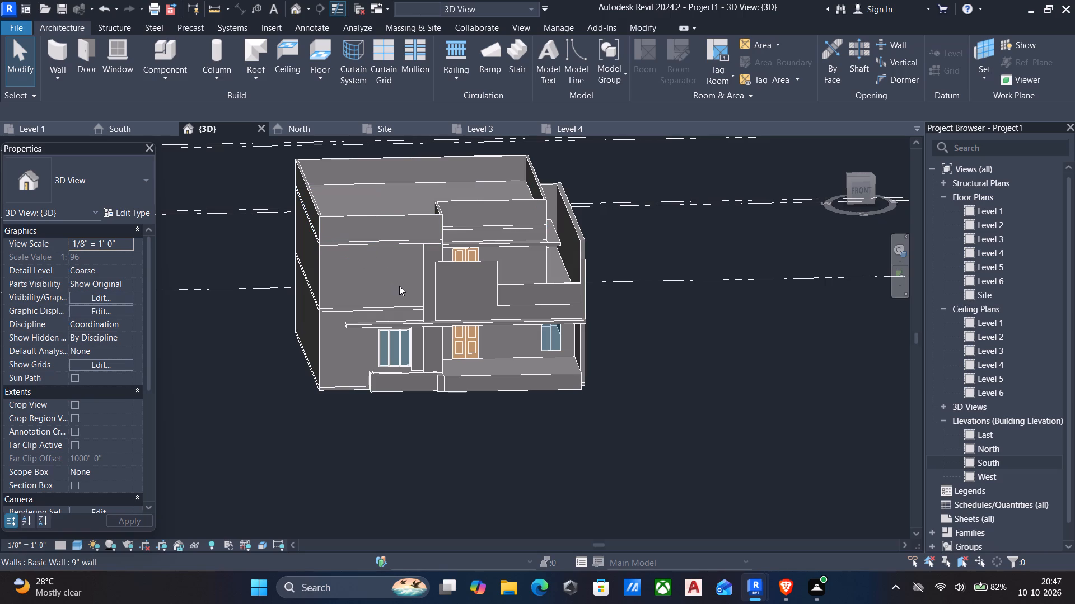
Copy the three-panel curtain wall window on the ground floor and paste it aligned to Level 3, dismissing the save reminder.
{"action": "scroll", "coordinate": [381, 358], "scroll_direction": "up", "scroll_amount": 6}
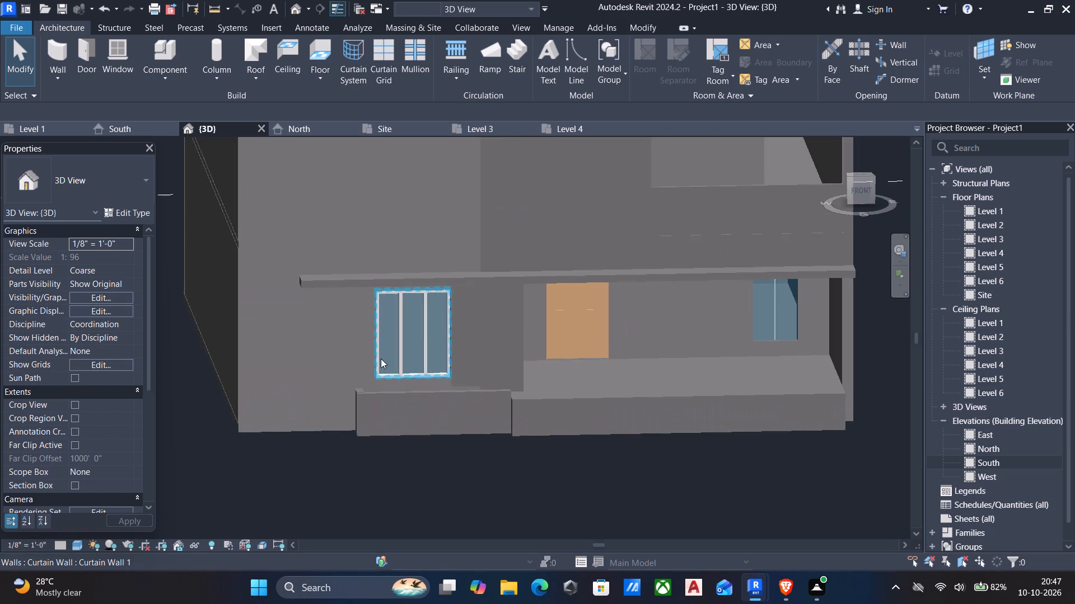
{"action": "scroll", "coordinate": [381, 358], "scroll_direction": "up", "scroll_amount": 4}
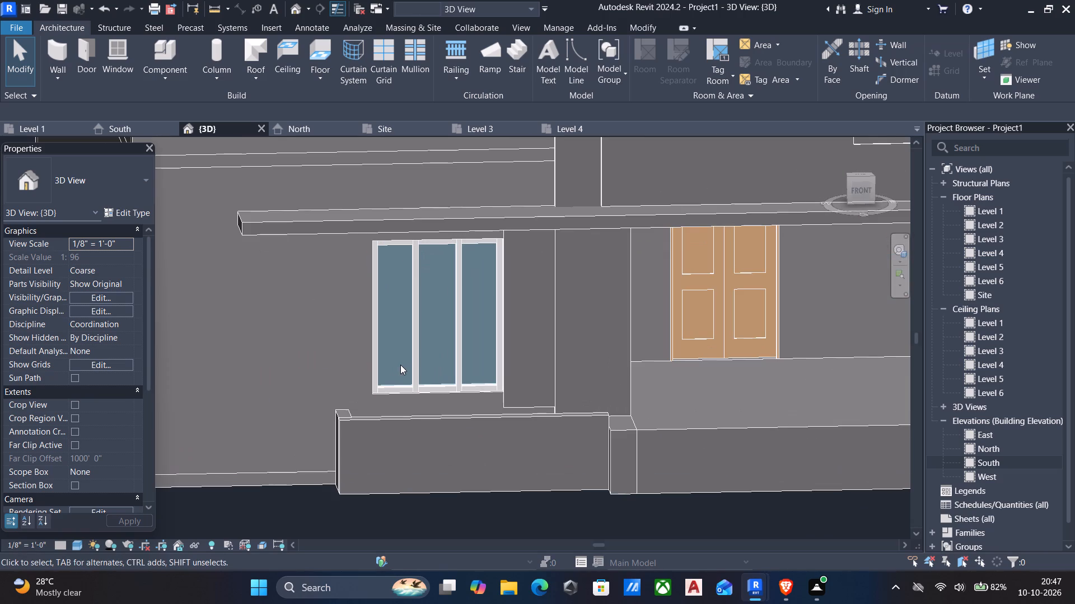
{"action": "left_click", "coordinate": [411, 361]}
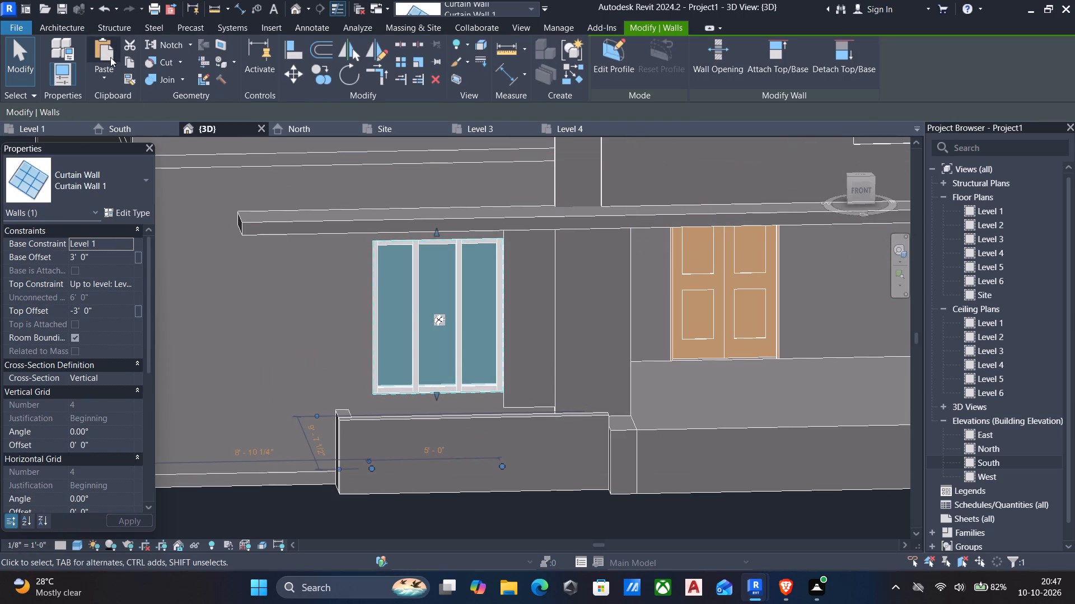
{"action": "left_click", "coordinate": [129, 67]}
{"action": "left_click", "coordinate": [97, 84]}
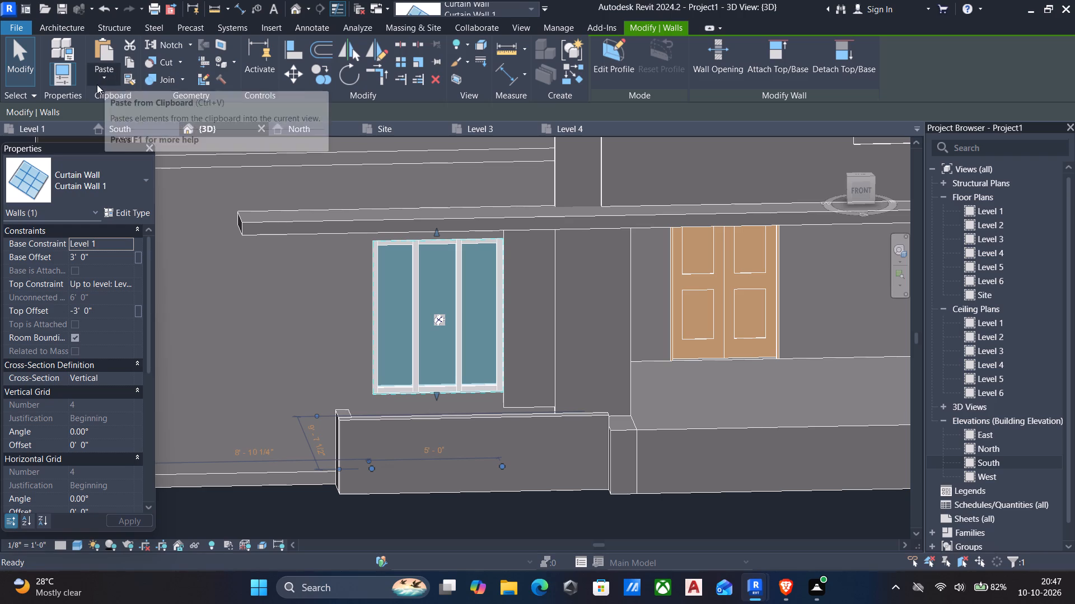
{"action": "left_click", "coordinate": [134, 128]}
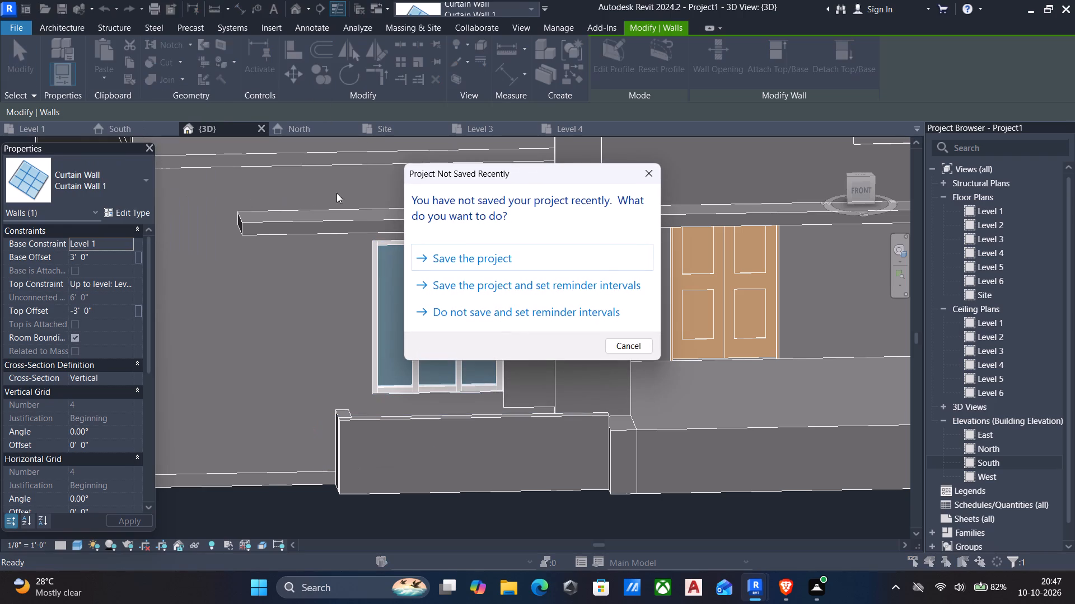
{"action": "left_click", "coordinate": [638, 175]}
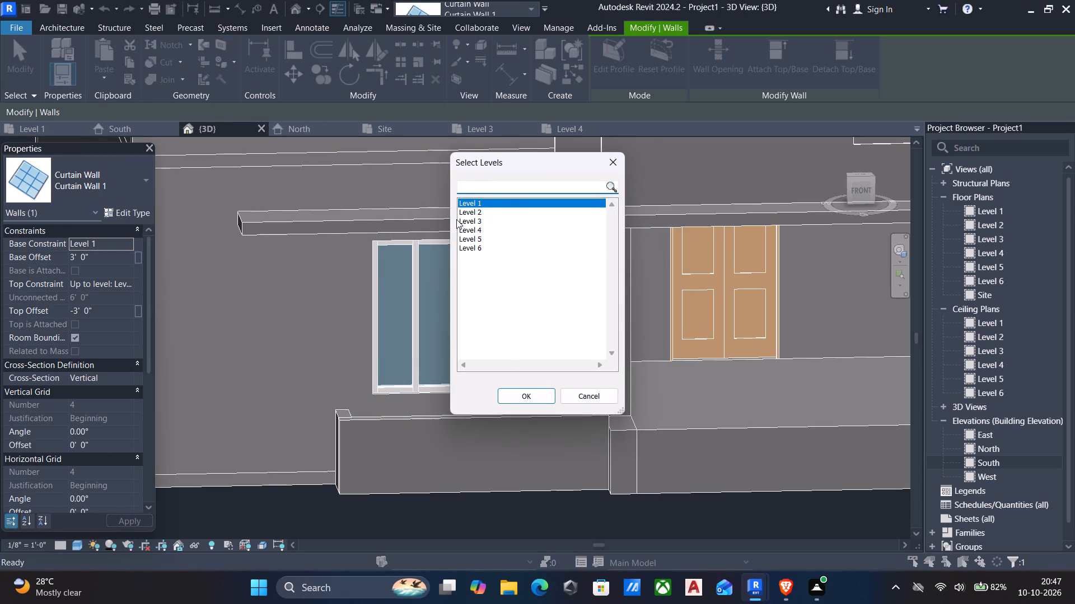
{"action": "left_click", "coordinate": [459, 219]}
{"action": "left_click", "coordinate": [527, 393]}
{"action": "scroll", "coordinate": [532, 327], "scroll_direction": "down", "scroll_amount": 2}
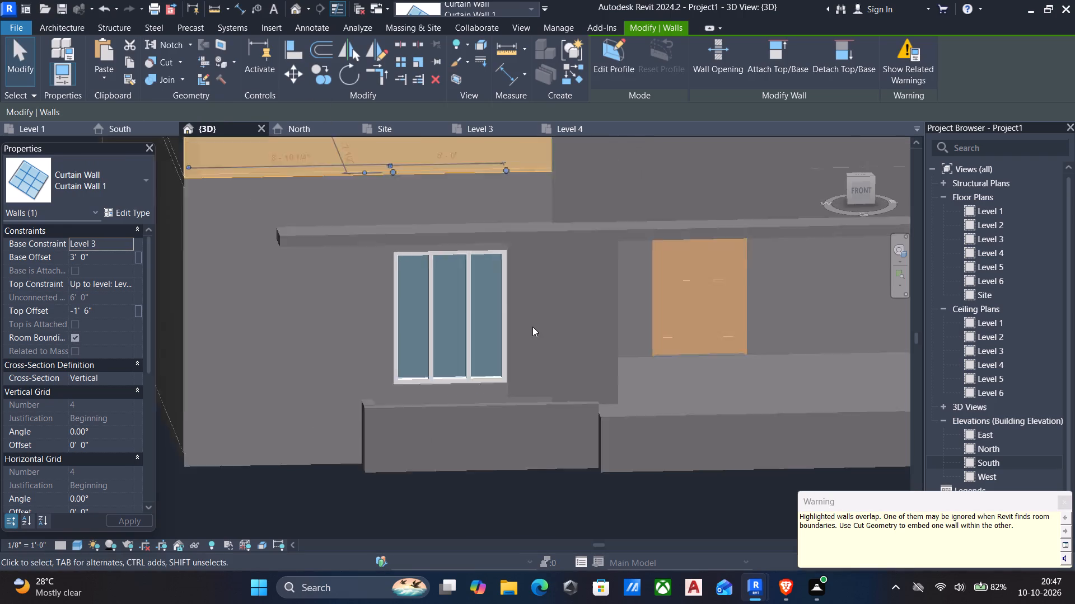
{"action": "scroll", "coordinate": [532, 327], "scroll_direction": "down", "scroll_amount": 2}
{"action": "scroll", "coordinate": [649, 389], "scroll_direction": "down", "scroll_amount": 3}
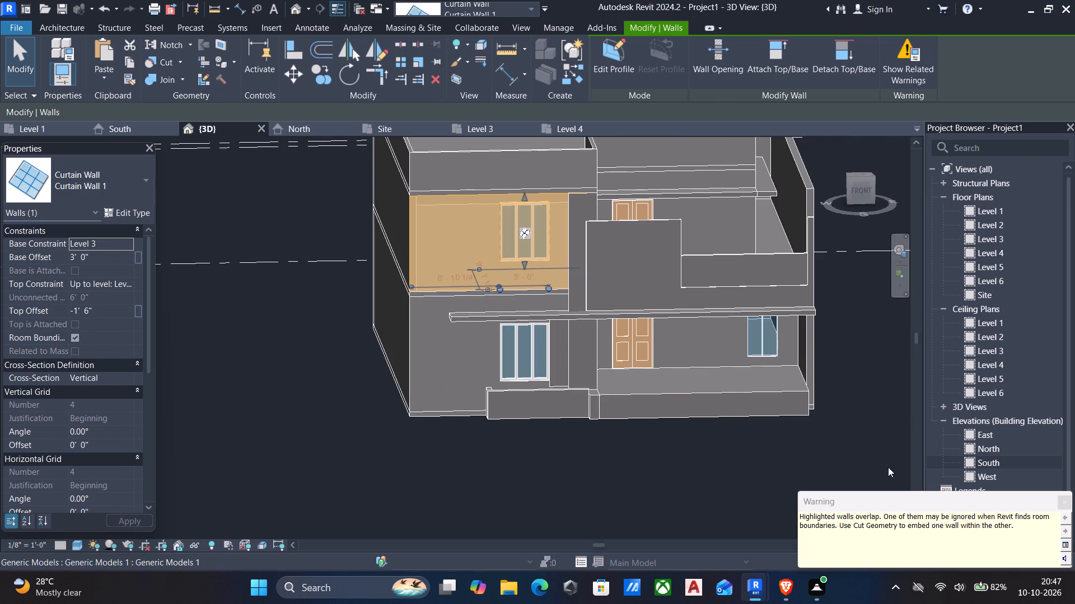
In the Level 3 floor plan, cut the front 9" wall with the pasted curtain wall window using Cut Geometry.
{"action": "double_click", "coordinate": [994, 211]}
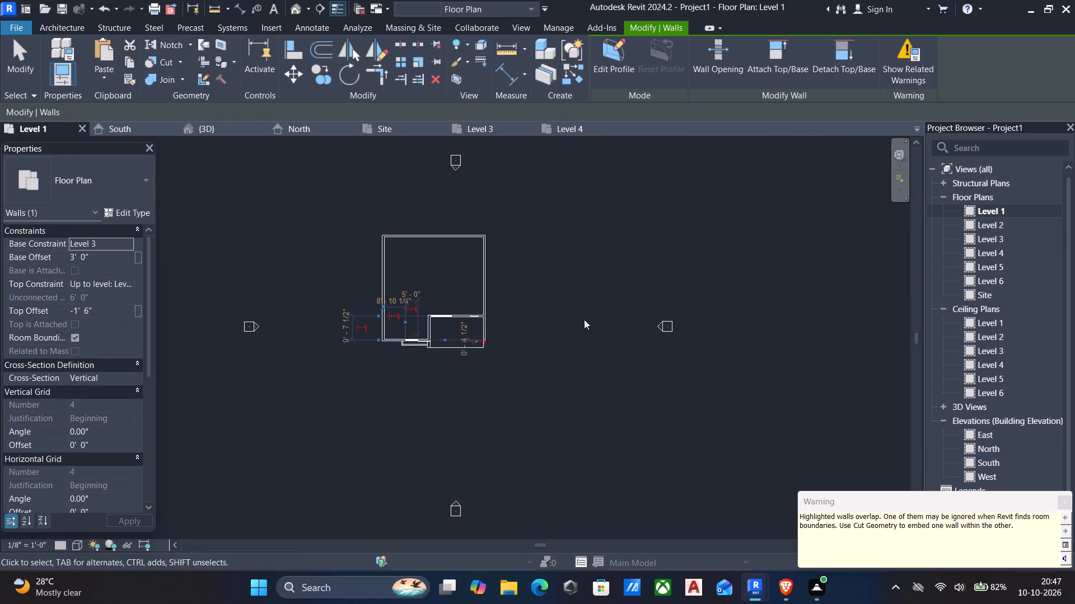
{"action": "scroll", "coordinate": [427, 341], "scroll_direction": "up", "scroll_amount": 5}
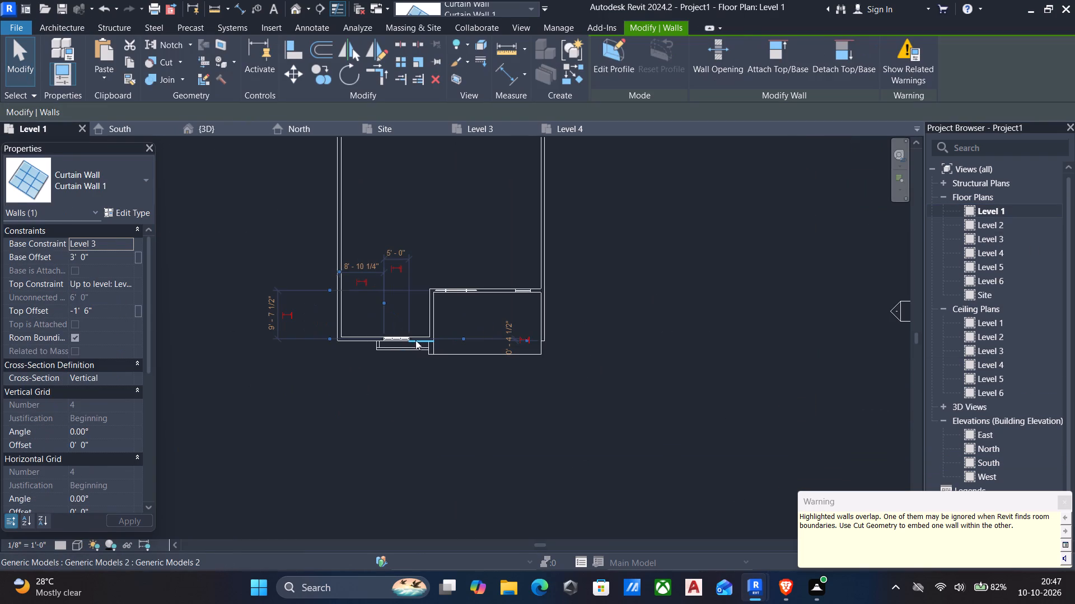
{"action": "key", "text": "Escape"}
{"action": "double_click", "coordinate": [988, 236]}
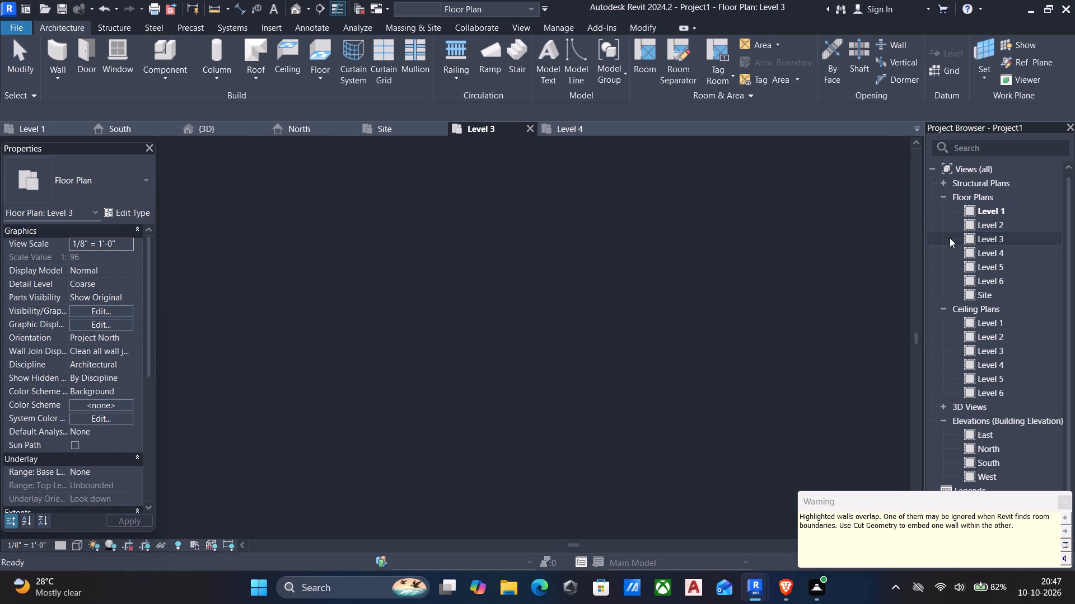
{"action": "scroll", "coordinate": [391, 340], "scroll_direction": "up", "scroll_amount": 5}
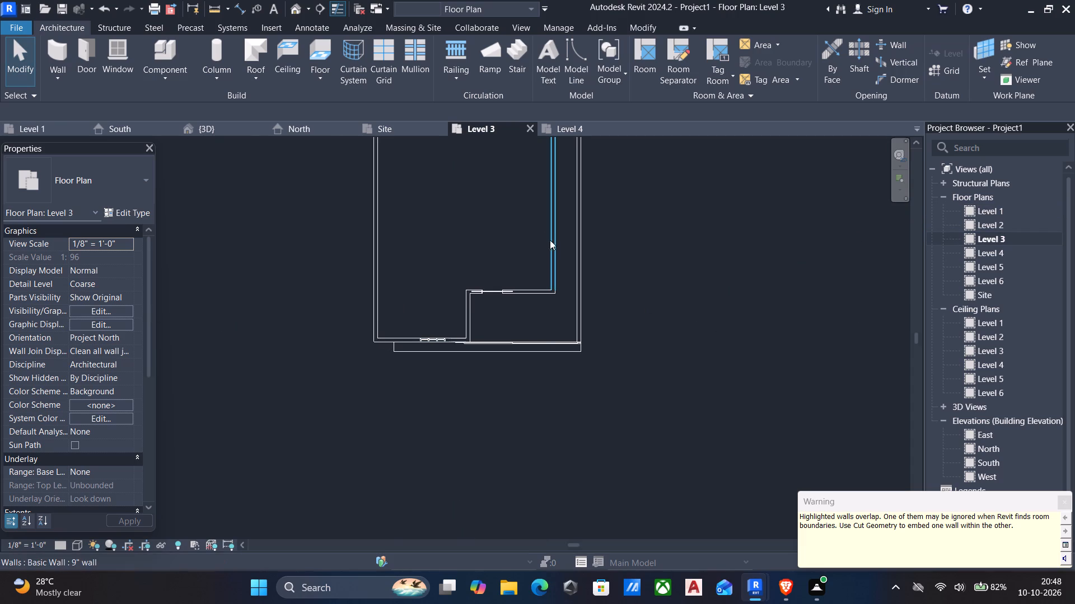
{"action": "type", "text": "li"}
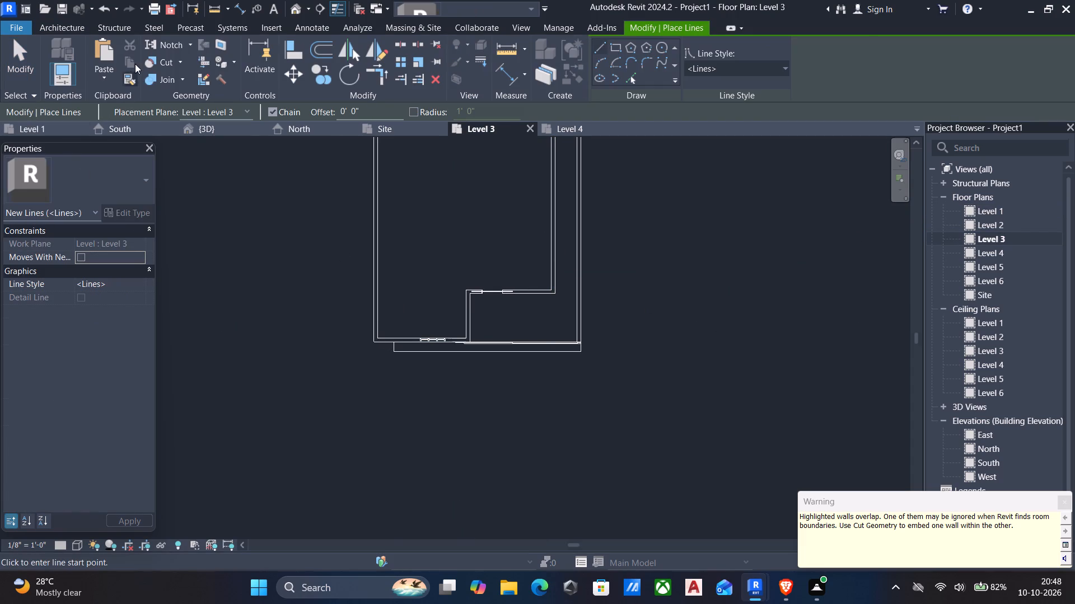
{"action": "left_click", "coordinate": [159, 58]}
{"action": "scroll", "coordinate": [480, 325], "scroll_direction": "up", "scroll_amount": 6}
{"action": "scroll", "coordinate": [315, 343], "scroll_direction": "up", "scroll_amount": 5}
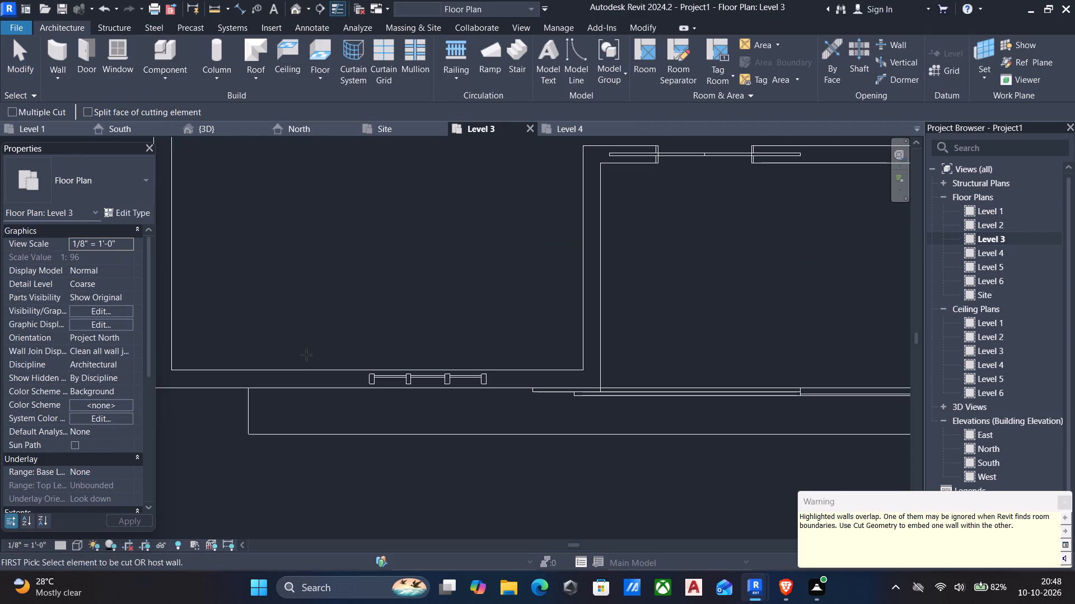
{"action": "left_click", "coordinate": [303, 365]}
{"action": "left_click", "coordinate": [392, 374]}
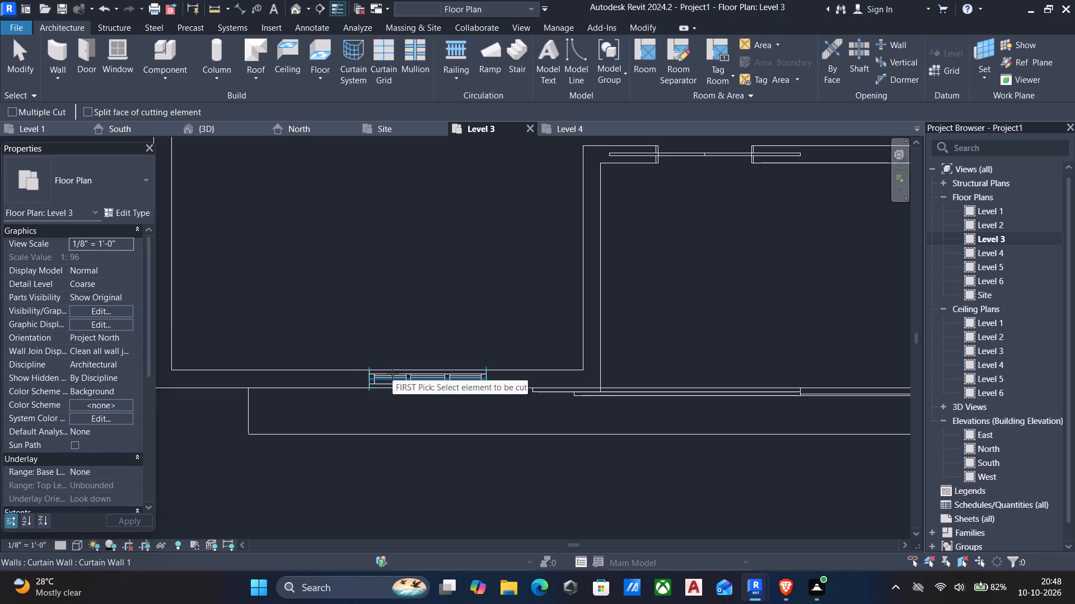
In the 3D view, edit the facade's generic model in place and open the sketch of the long horizontal ledge extrusion.
{"action": "left_click", "coordinate": [270, 7]}
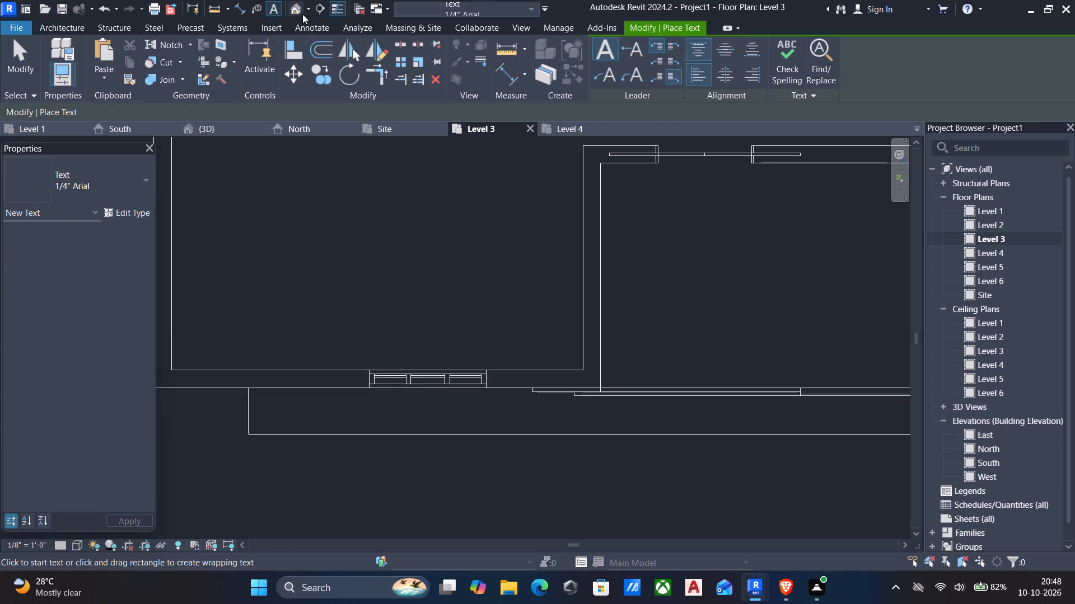
{"action": "left_click", "coordinate": [302, 14]}
{"action": "key", "text": "Escape"}
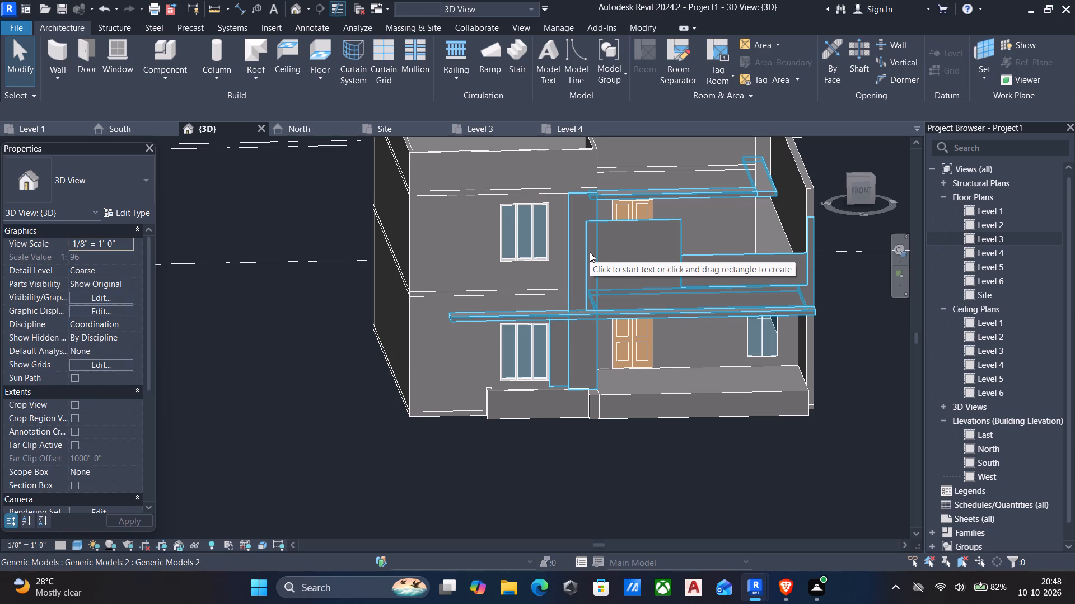
{"action": "left_click", "coordinate": [553, 342]}
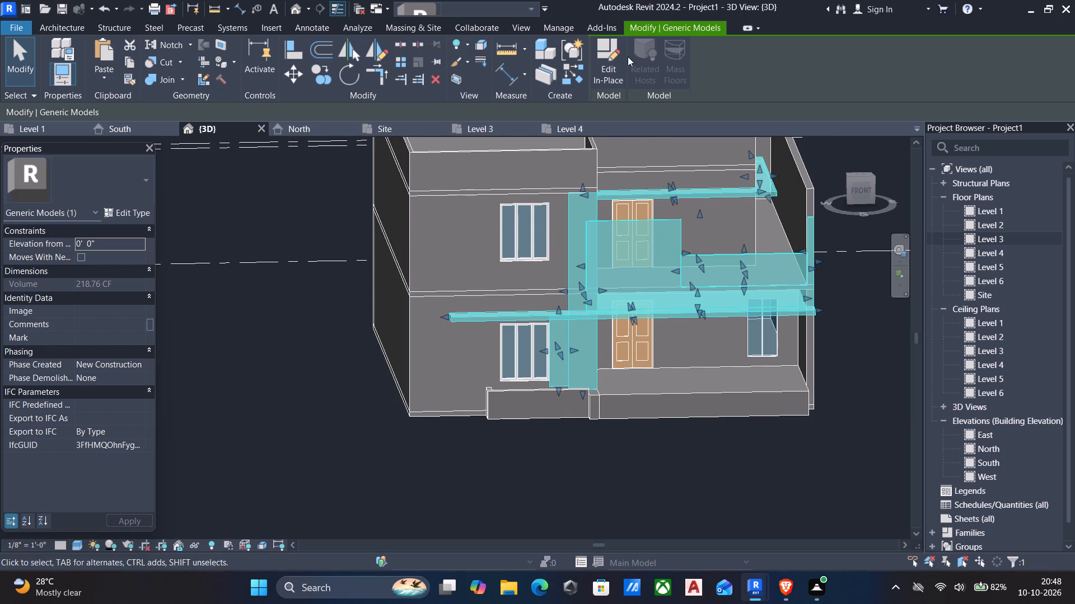
{"action": "left_click", "coordinate": [601, 63]}
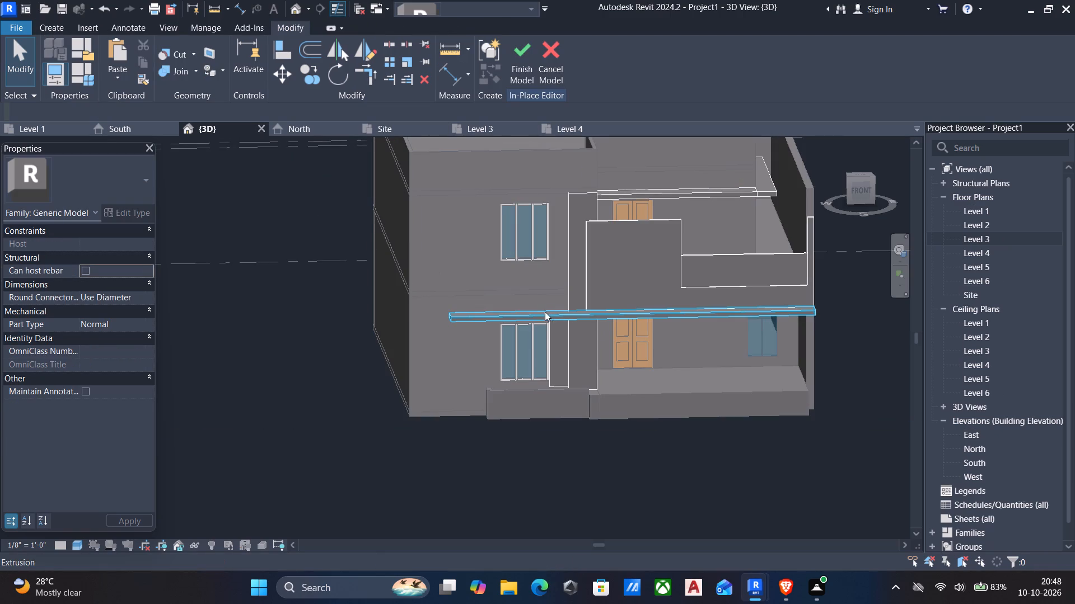
{"action": "left_click", "coordinate": [520, 312]}
{"action": "left_click", "coordinate": [525, 80]}
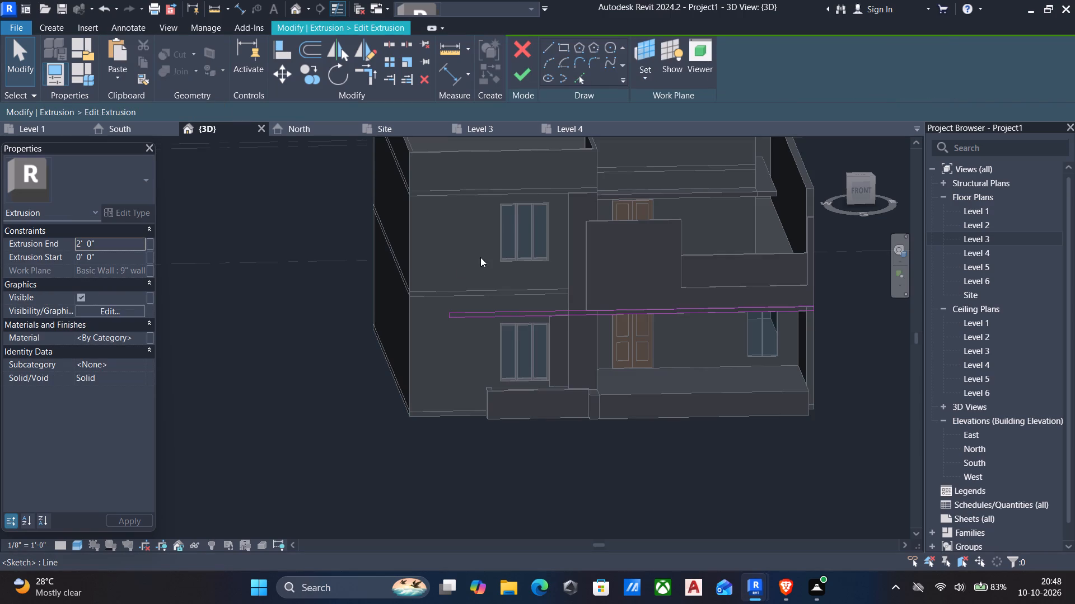
Set the extrusion sketch's work plane by picking the upper-floor front 9" wall around the three-panel window.
{"action": "left_click", "coordinate": [565, 49]}
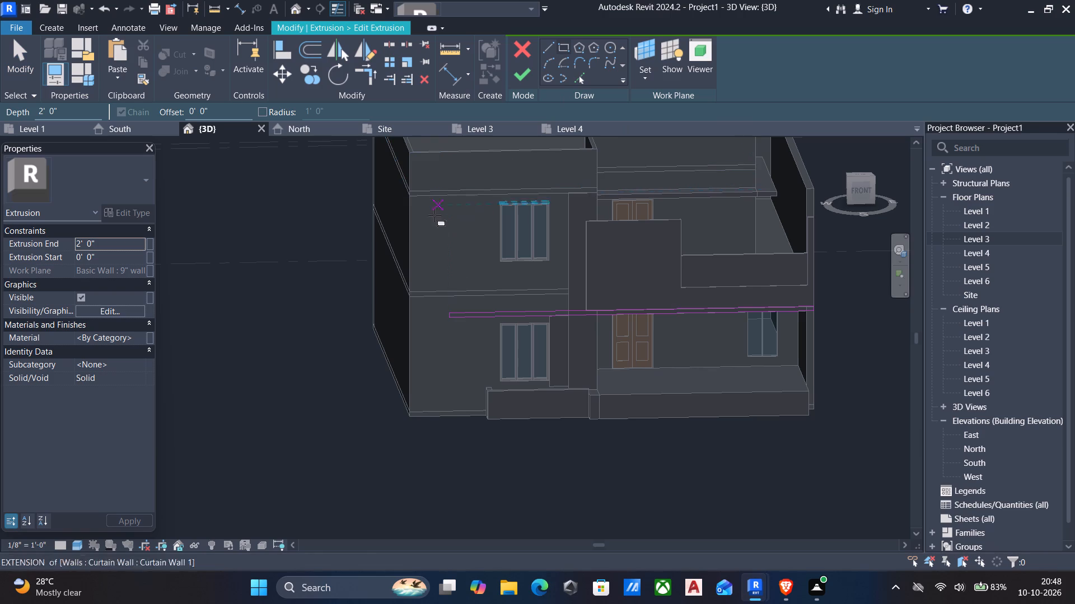
{"action": "left_click", "coordinate": [645, 79]}
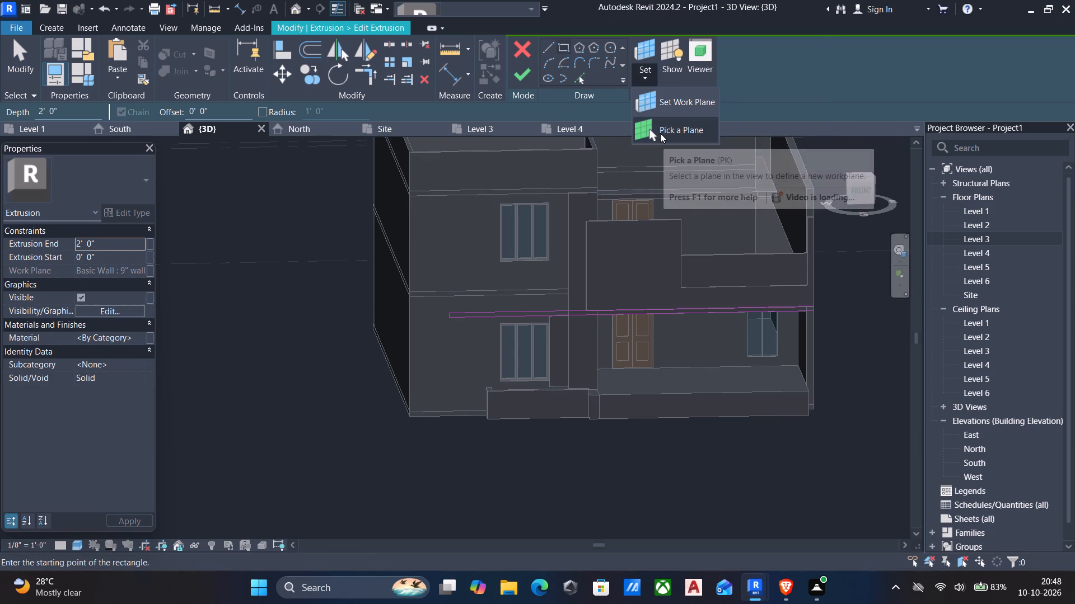
{"action": "left_click", "coordinate": [660, 133]}
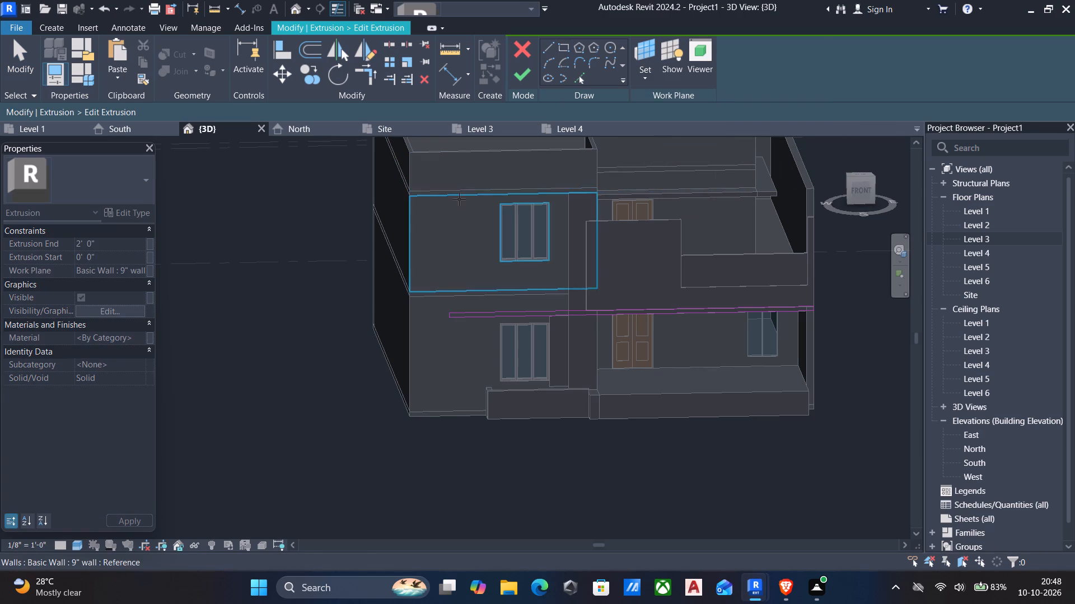
{"action": "left_click", "coordinate": [414, 221]}
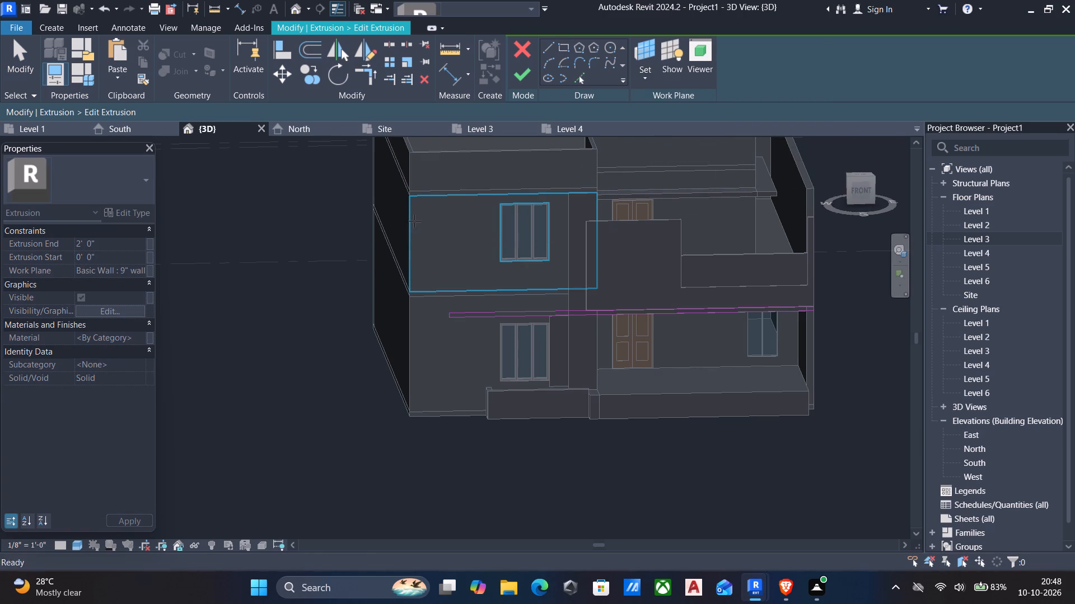
From a straight-on front view, sketch a rectangle about 11'-10" by 8" directly above the upper window, starting at the adjoining column's edge.
{"action": "left_click", "coordinate": [858, 190]}
{"action": "left_click", "coordinate": [566, 48]}
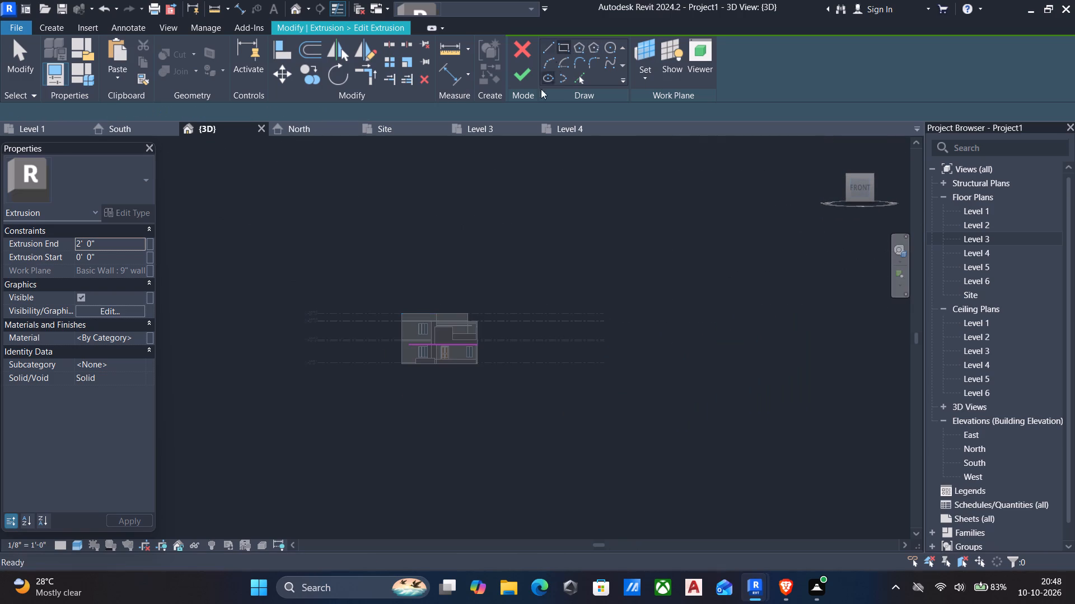
{"action": "scroll", "coordinate": [422, 332], "scroll_direction": "up", "scroll_amount": 12}
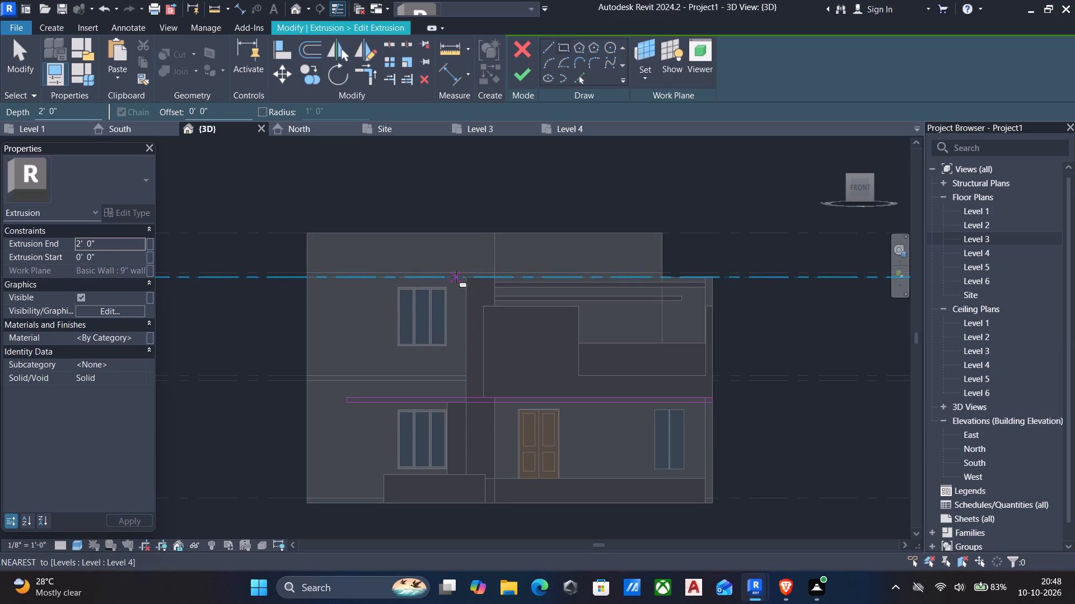
{"action": "scroll", "coordinate": [690, 311], "scroll_direction": "up", "scroll_amount": 2}
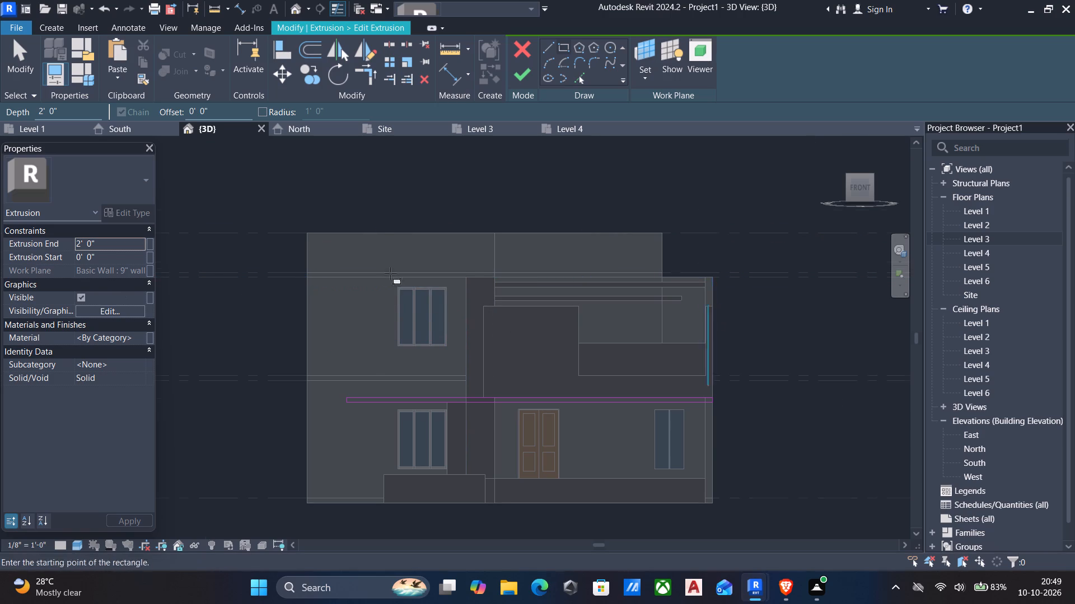
{"action": "scroll", "coordinate": [390, 273], "scroll_direction": "up", "scroll_amount": 3}
{"action": "scroll", "coordinate": [510, 282], "scroll_direction": "up", "scroll_amount": 6}
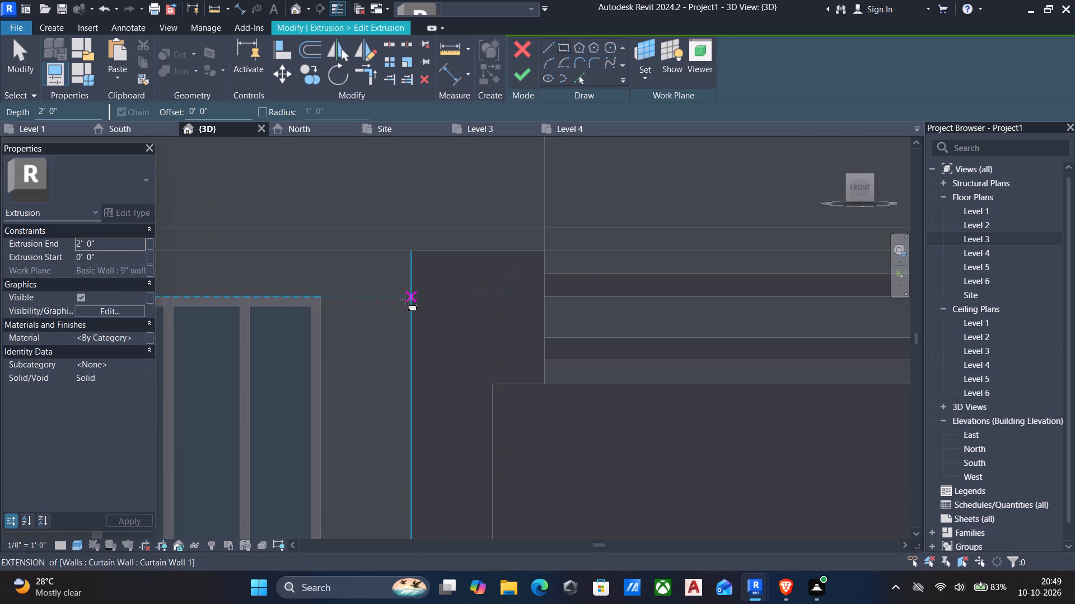
{"action": "left_click", "coordinate": [406, 300]}
{"action": "scroll", "coordinate": [302, 263], "scroll_direction": "down", "scroll_amount": 5}
{"action": "middle_click_drag", "start_coordinate": [699, 240], "coordinate": [697, 243]}
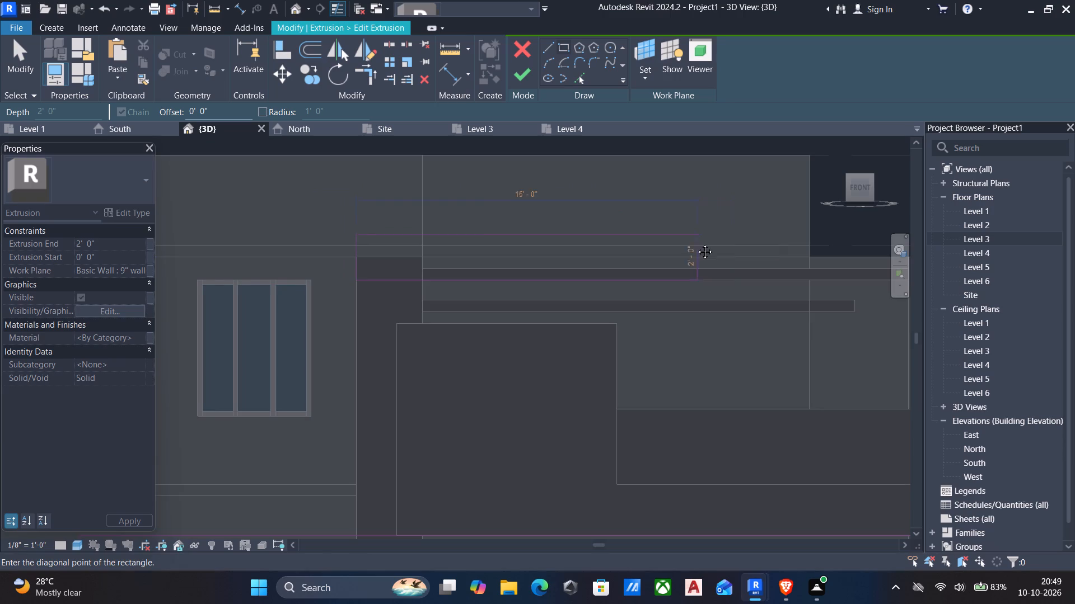
{"action": "middle_click_drag", "start_coordinate": [697, 243], "coordinate": [1074, 218]}
{"action": "scroll", "coordinate": [417, 257], "scroll_direction": "down", "scroll_amount": 1}
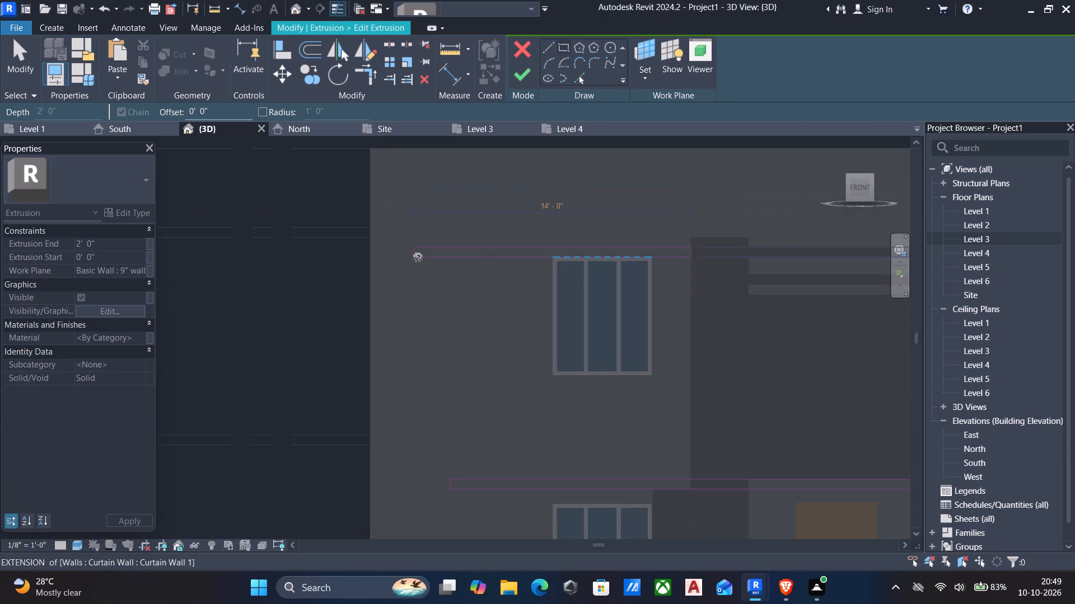
{"action": "scroll", "coordinate": [474, 255], "scroll_direction": "up", "scroll_amount": 5}
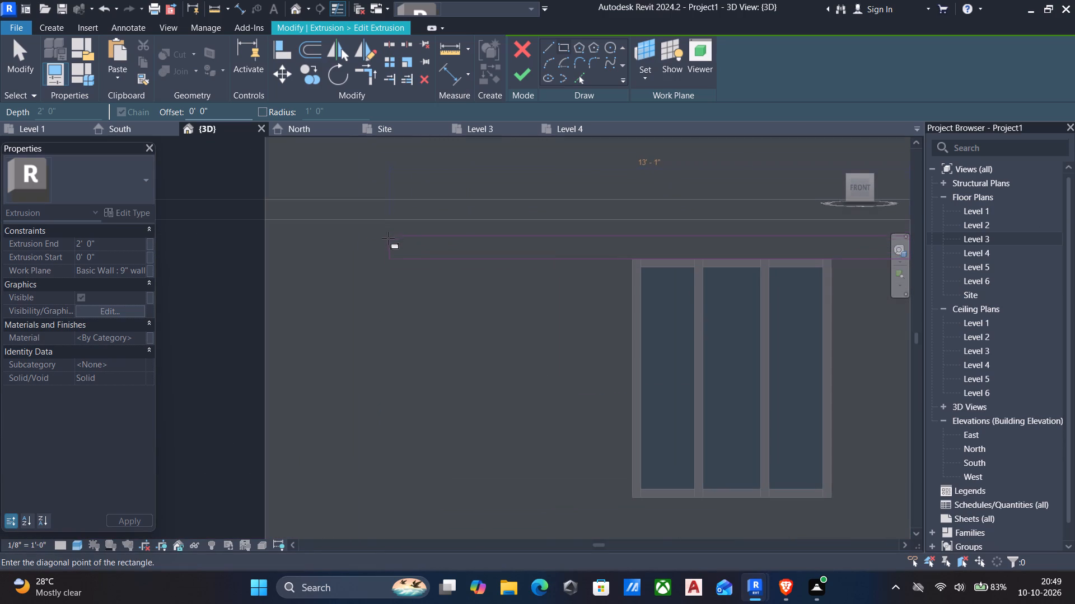
{"action": "scroll", "coordinate": [388, 239], "scroll_direction": "down", "scroll_amount": 6}
{"action": "scroll", "coordinate": [413, 240], "scroll_direction": "up", "scroll_amount": 6}
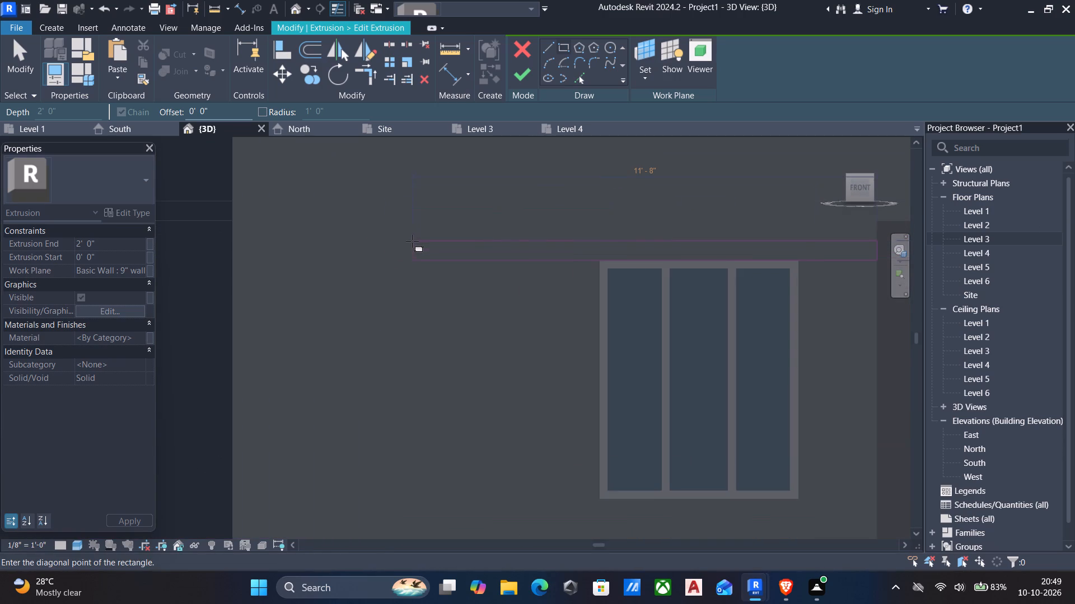
{"action": "left_click", "coordinate": [406, 235]}
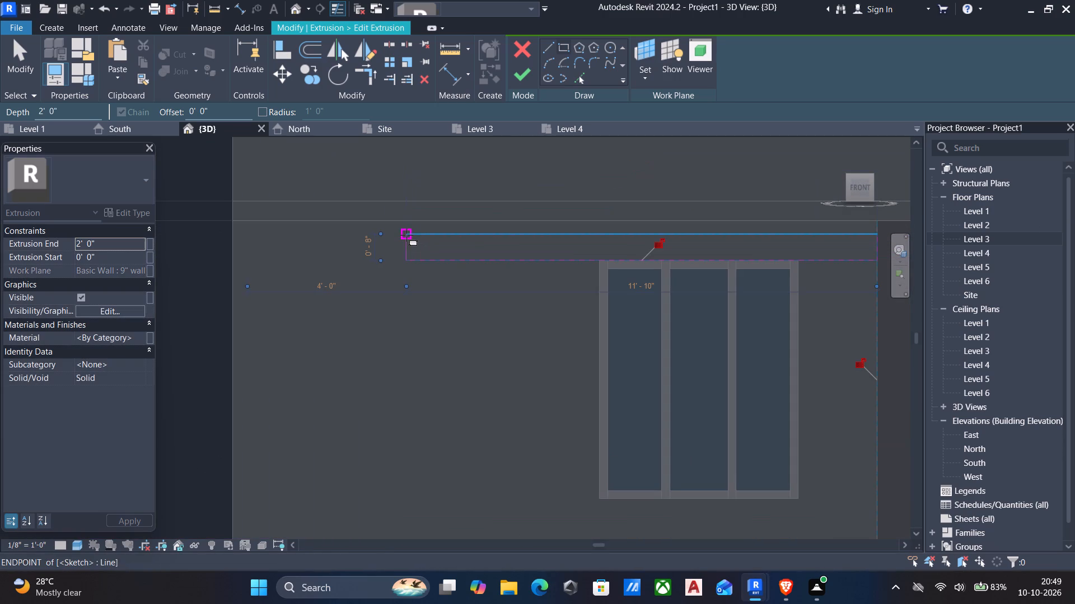
{"action": "key", "text": "Escape"}
{"action": "key", "text": "Escape"}
Set the distance from the new rectangle's top edge to the horizontal wall line above it to 6".
{"action": "left_click", "coordinate": [461, 233]}
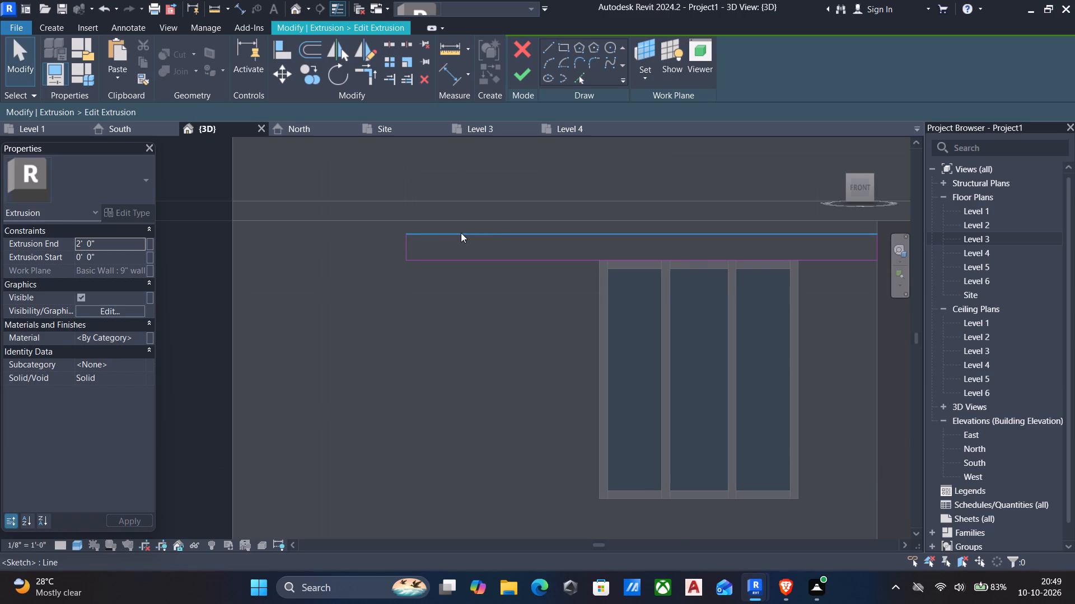
{"action": "left_click", "coordinate": [362, 240]}
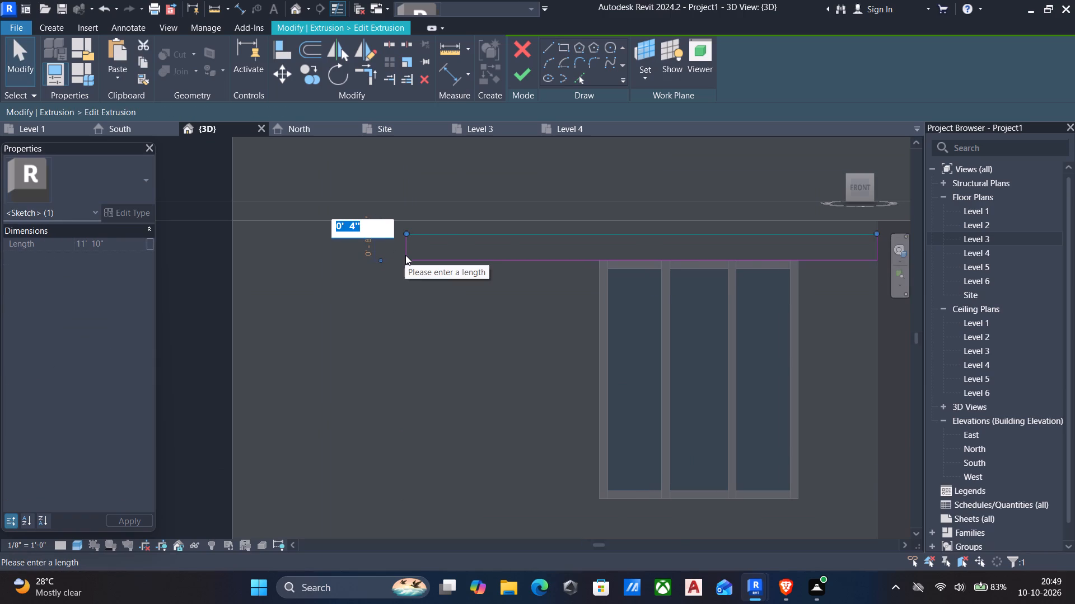
{"action": "key", "text": "6"}
{"action": "key", "text": "shift+quotedbl"}
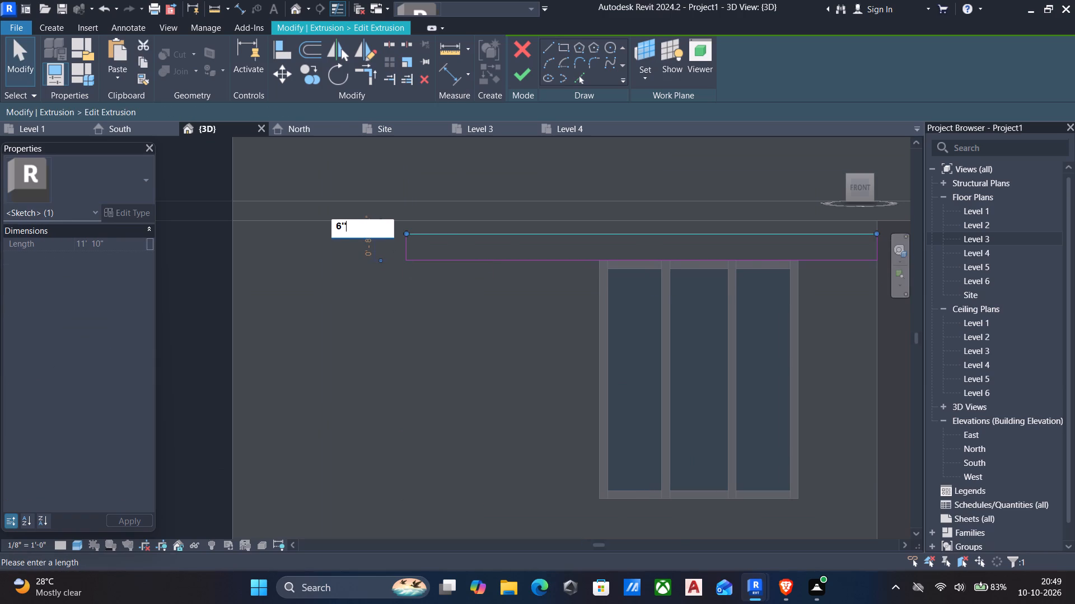
{"action": "key", "text": "Return"}
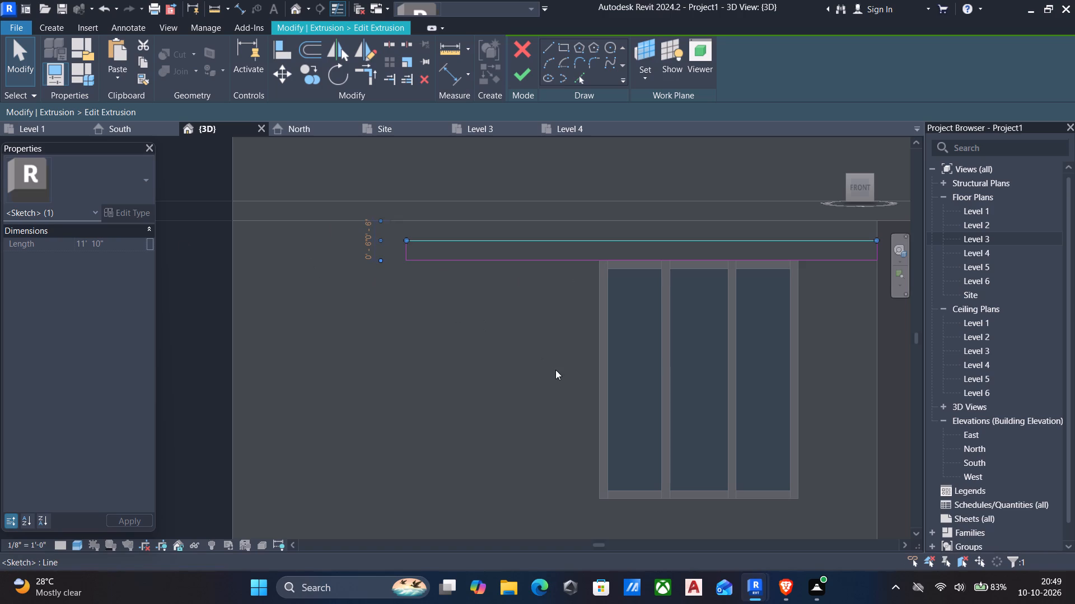
{"action": "key", "text": "Escape"}
Draw a vertical line about 11' long from the lower ledge's top edge to the upper strip's underside, about 6" inside the strip's end.
{"action": "scroll", "coordinate": [498, 354], "scroll_direction": "down", "scroll_amount": 6}
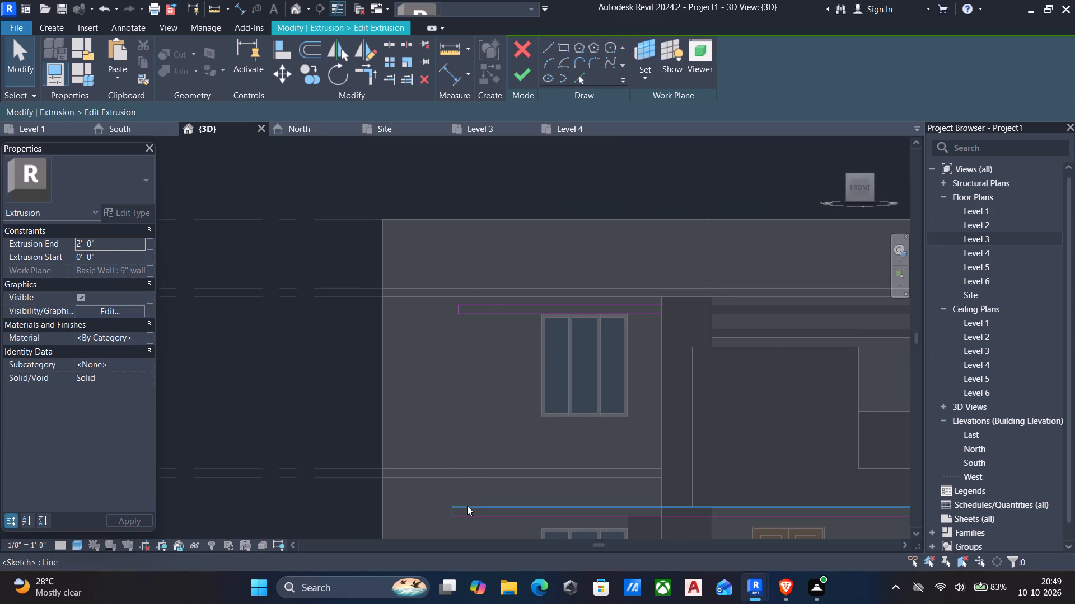
{"action": "left_click", "coordinate": [546, 48]}
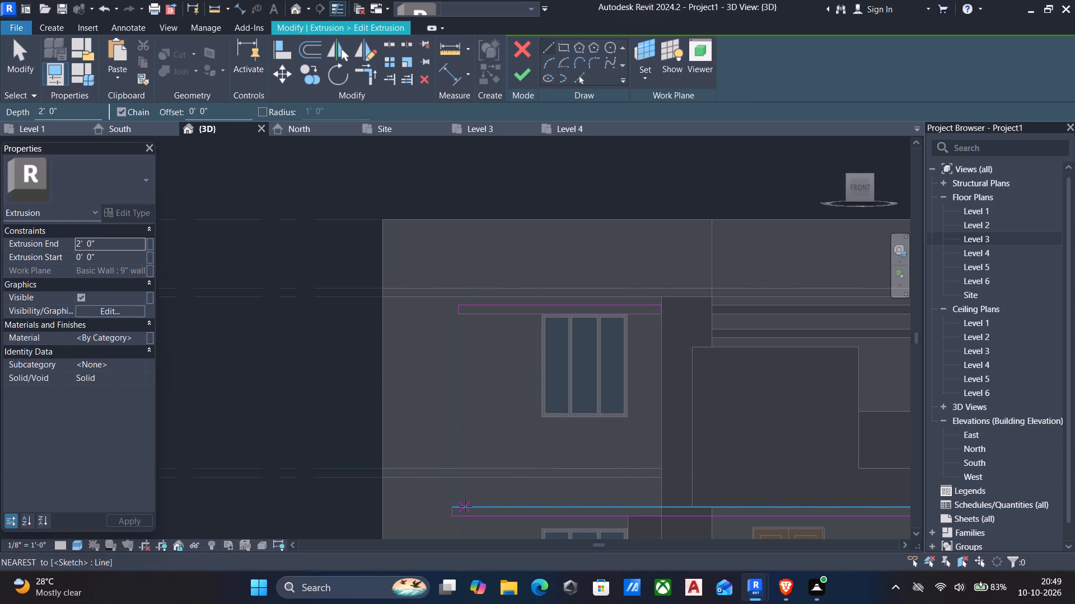
{"action": "left_click_drag", "start_coordinate": [465, 506], "coordinate": [465, 484]}
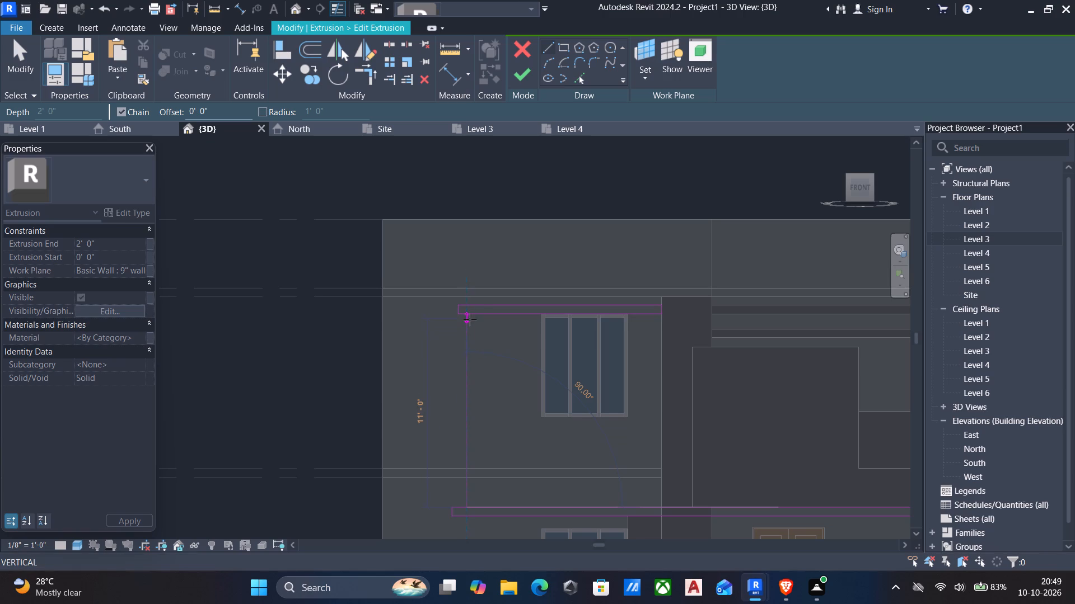
{"action": "left_click", "coordinate": [469, 318]}
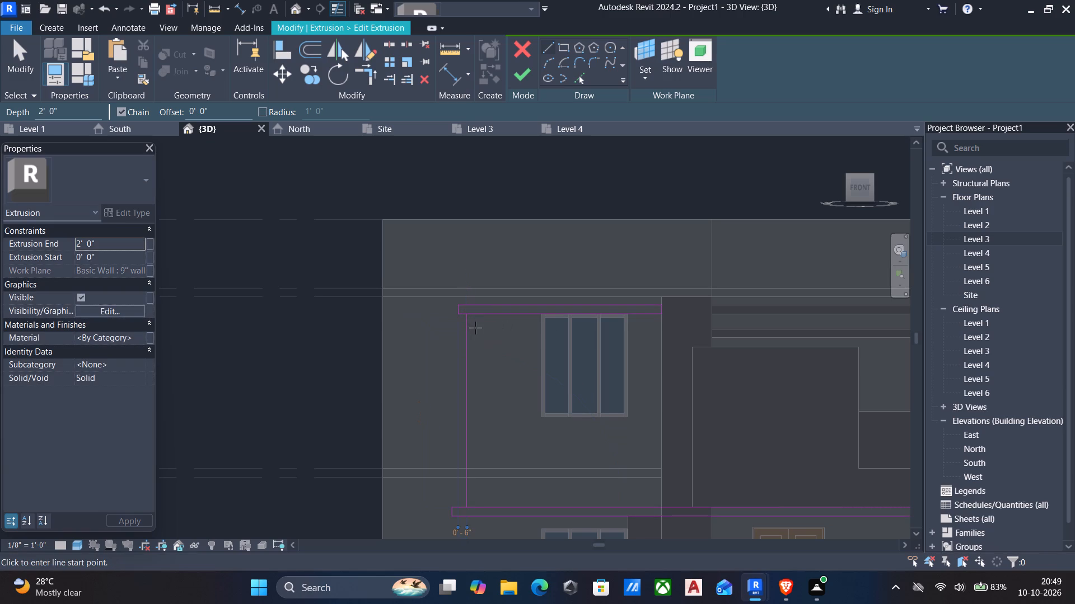
{"action": "key", "text": "Escape"}
Draw a second vertical line parallel to the first with a 6" offset on its outer side, from the upper strip down to the ledge.
{"action": "left_click_drag", "start_coordinate": [244, 111], "coordinate": [0, 84]}
{"action": "key", "text": "6"}
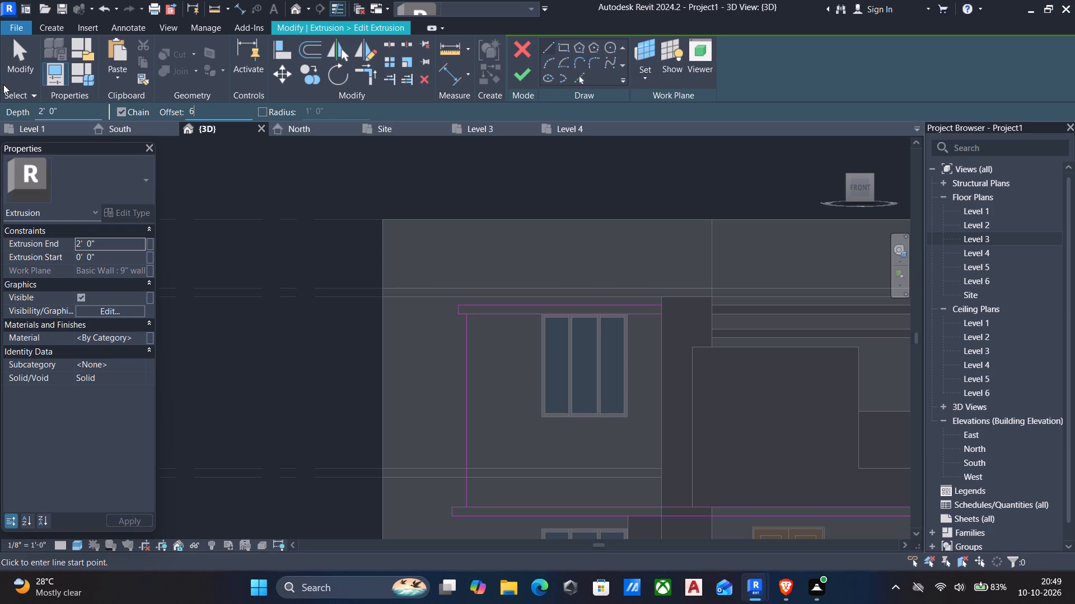
{"action": "key", "text": "shift+quotedbl"}
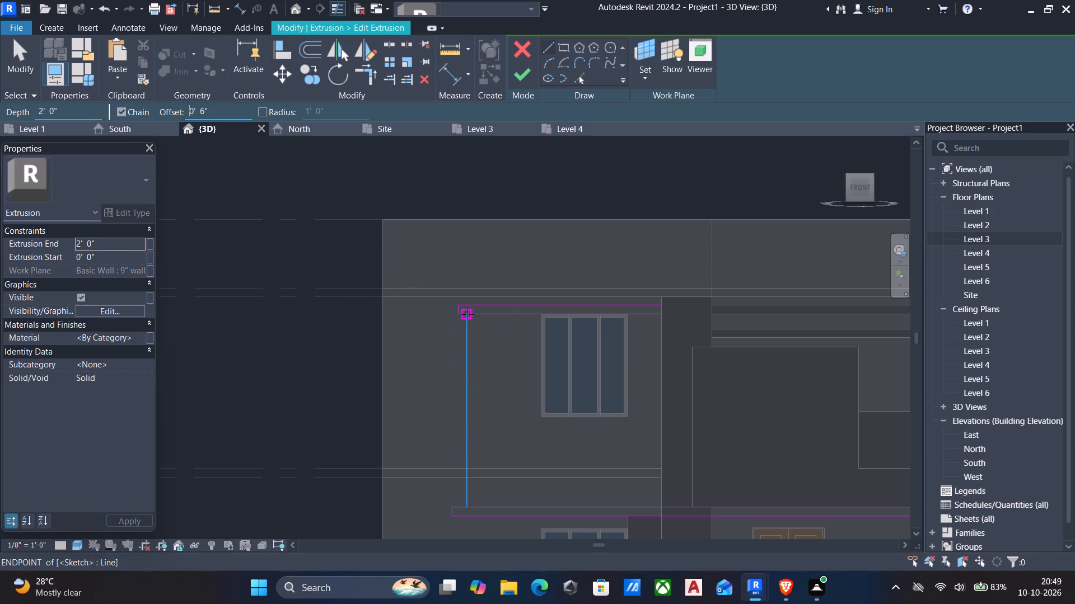
{"action": "scroll", "coordinate": [467, 315], "scroll_direction": "up", "scroll_amount": 5}
{"action": "left_click", "coordinate": [467, 309]}
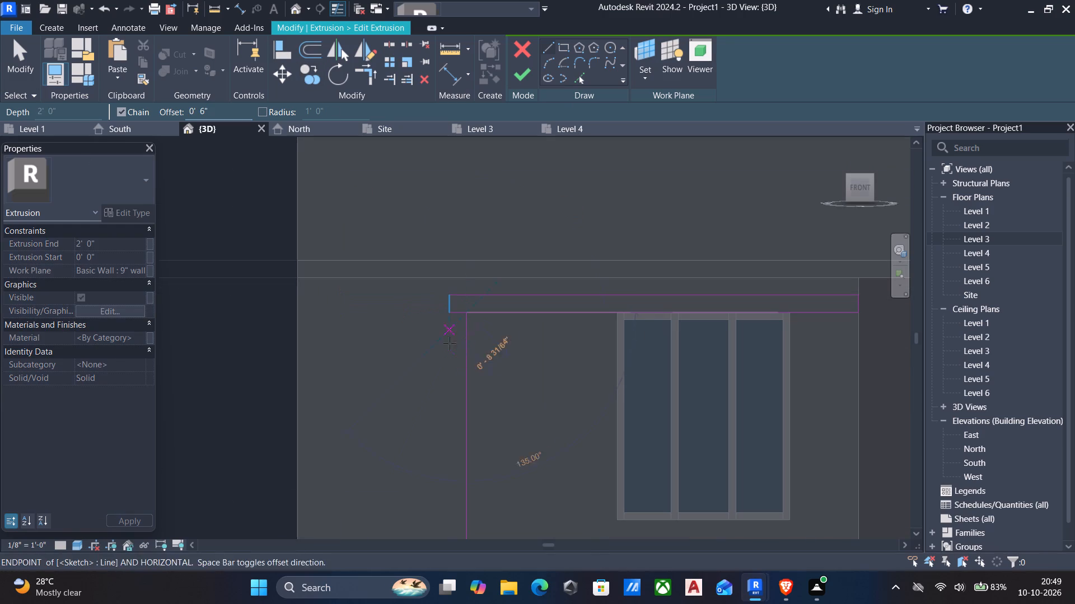
{"action": "scroll", "coordinate": [450, 488], "scroll_direction": "down", "scroll_amount": 5}
{"action": "scroll", "coordinate": [462, 441], "scroll_direction": "down", "scroll_amount": 1}
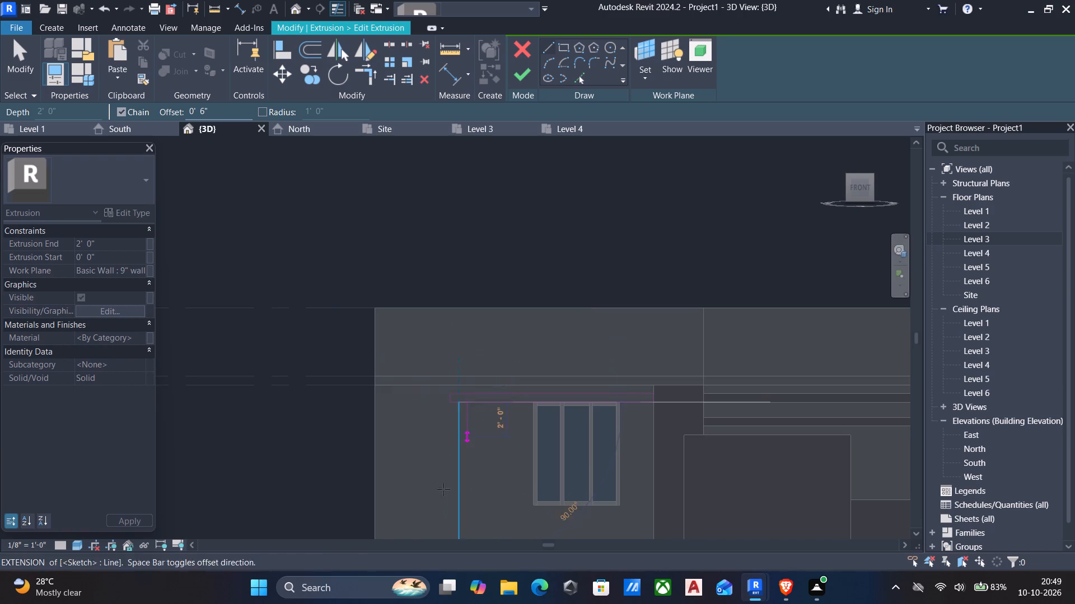
{"action": "middle_click_drag", "start_coordinate": [490, 311], "coordinate": [559, 89]}
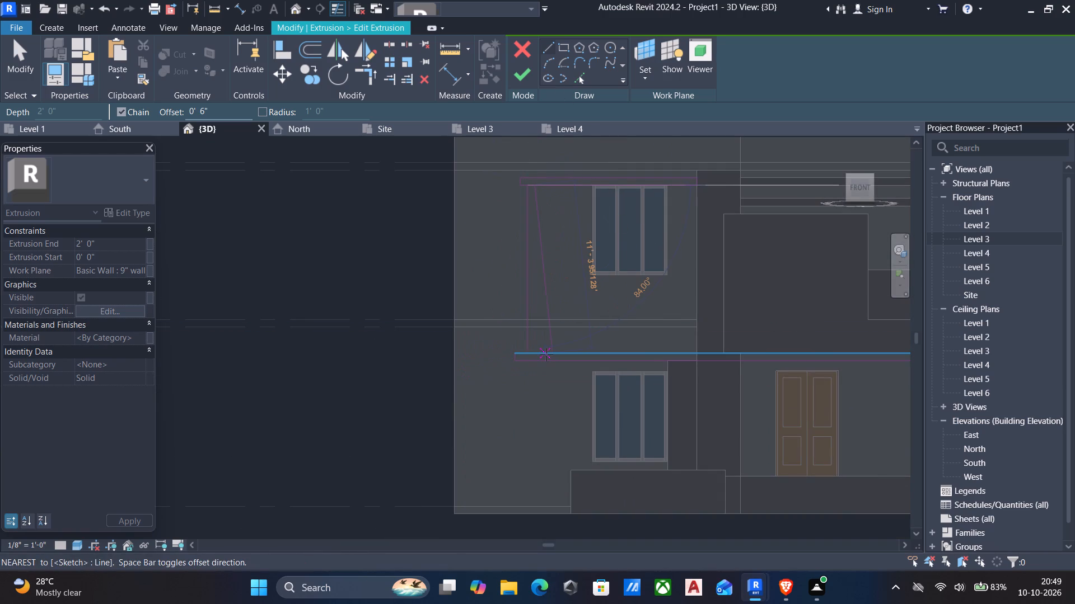
{"action": "scroll", "coordinate": [543, 350], "scroll_direction": "up", "scroll_amount": 5}
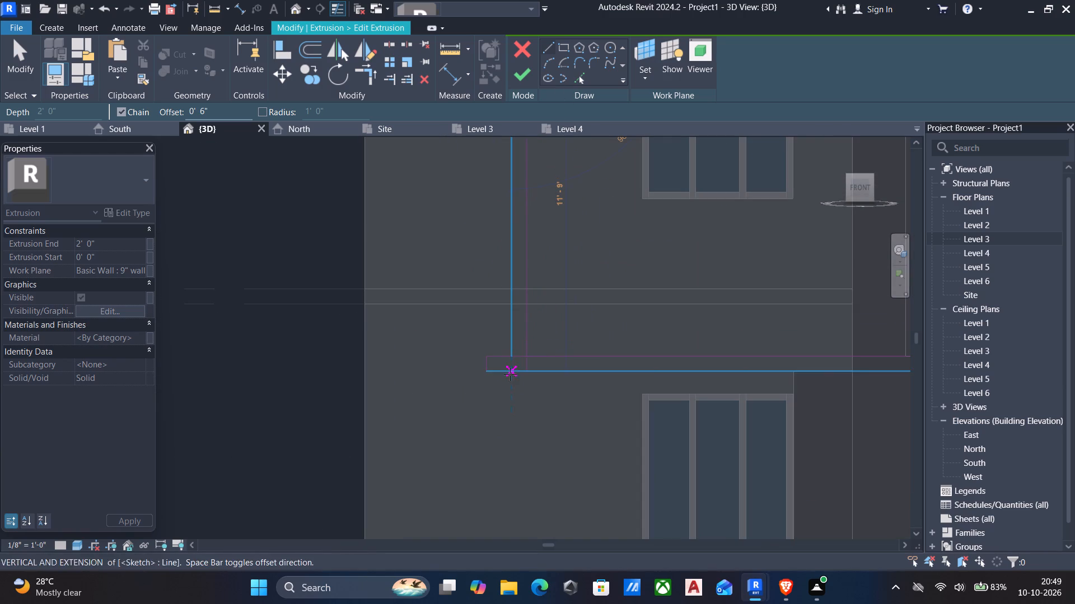
{"action": "left_click", "coordinate": [511, 358]}
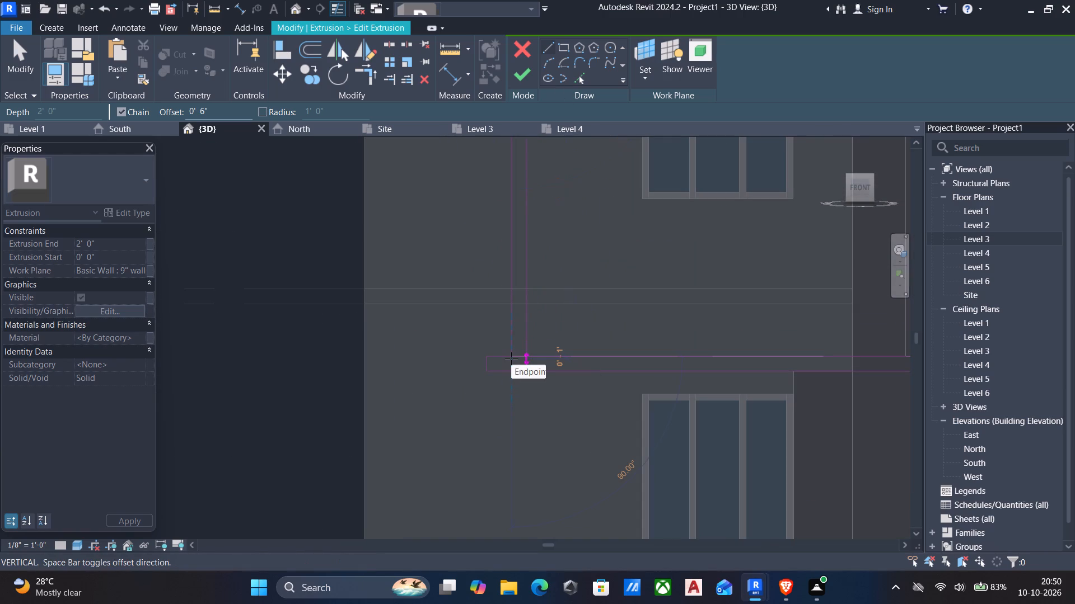
{"action": "key", "text": "Escape"}
{"action": "key", "text": "Escape"}
{"action": "key", "text": "Escape"}
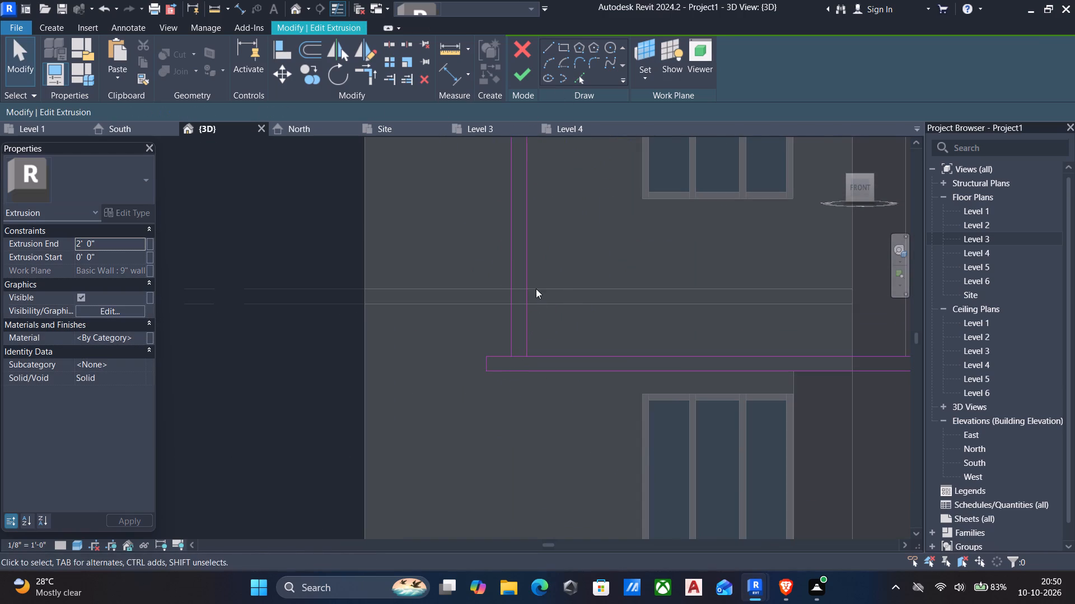
Trim the upper strip's bottom edge and the inner vertical line into a corner, unjoining the conflicting elements.
{"action": "scroll", "coordinate": [537, 287], "scroll_direction": "up", "scroll_amount": 1}
{"action": "middle_click_drag", "start_coordinate": [537, 287], "coordinate": [510, 356]}
{"action": "scroll", "coordinate": [510, 358], "scroll_direction": "down", "scroll_amount": 5}
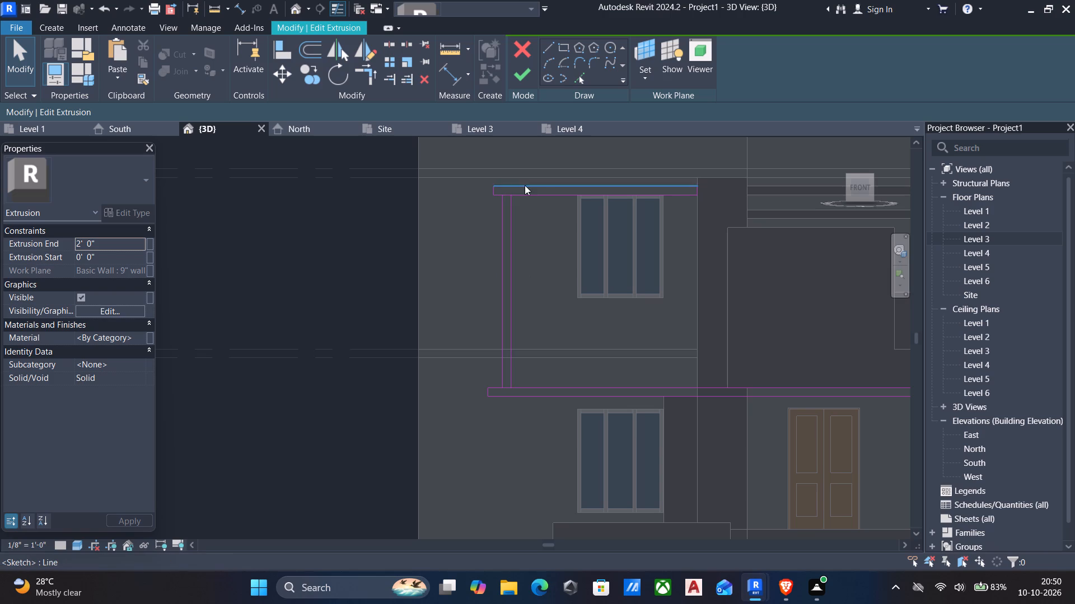
{"action": "type", "text": "tr"}
{"action": "scroll", "coordinate": [538, 205], "scroll_direction": "up", "scroll_amount": 6}
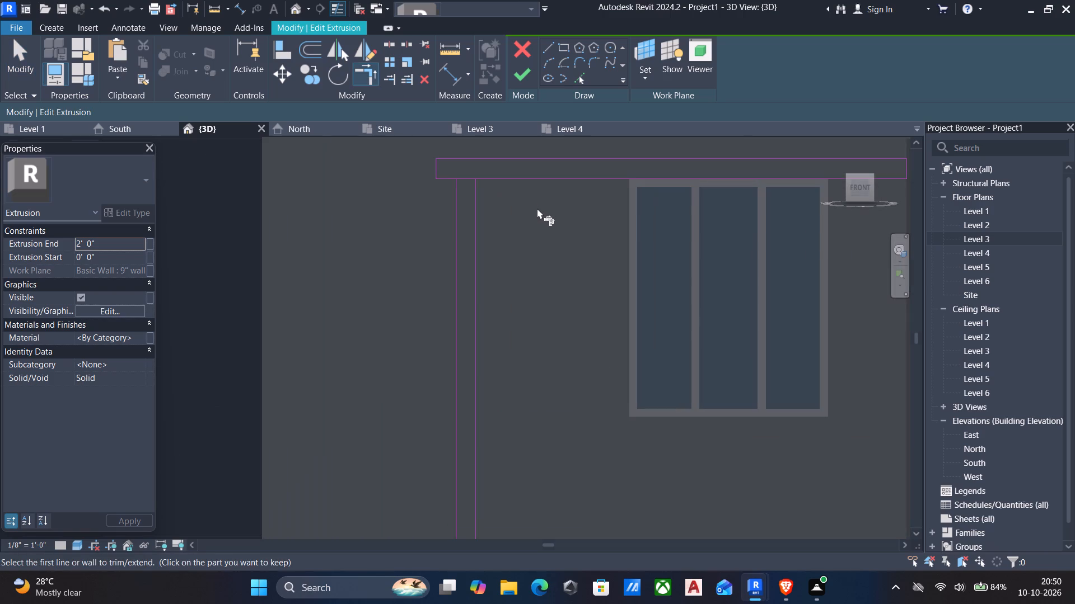
{"action": "left_click", "coordinate": [503, 181]}
{"action": "left_click", "coordinate": [476, 225]}
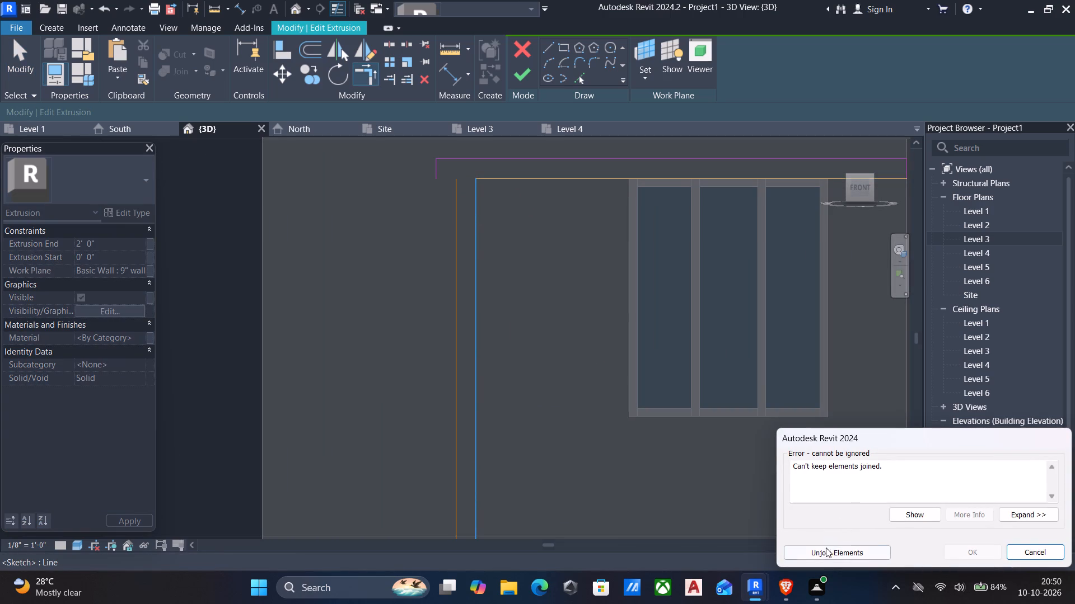
{"action": "left_click", "coordinate": [823, 551]}
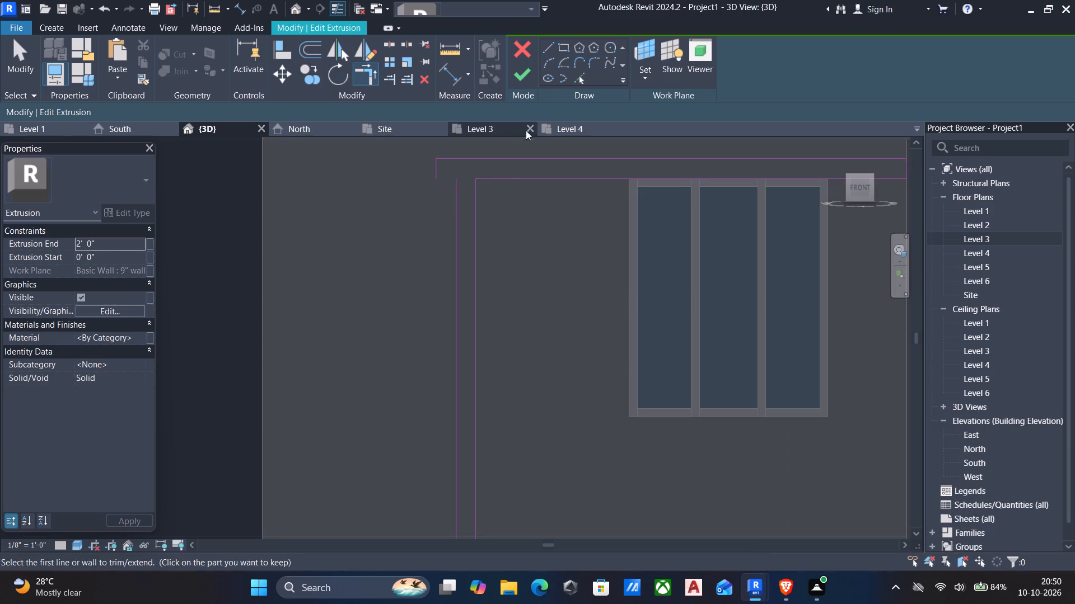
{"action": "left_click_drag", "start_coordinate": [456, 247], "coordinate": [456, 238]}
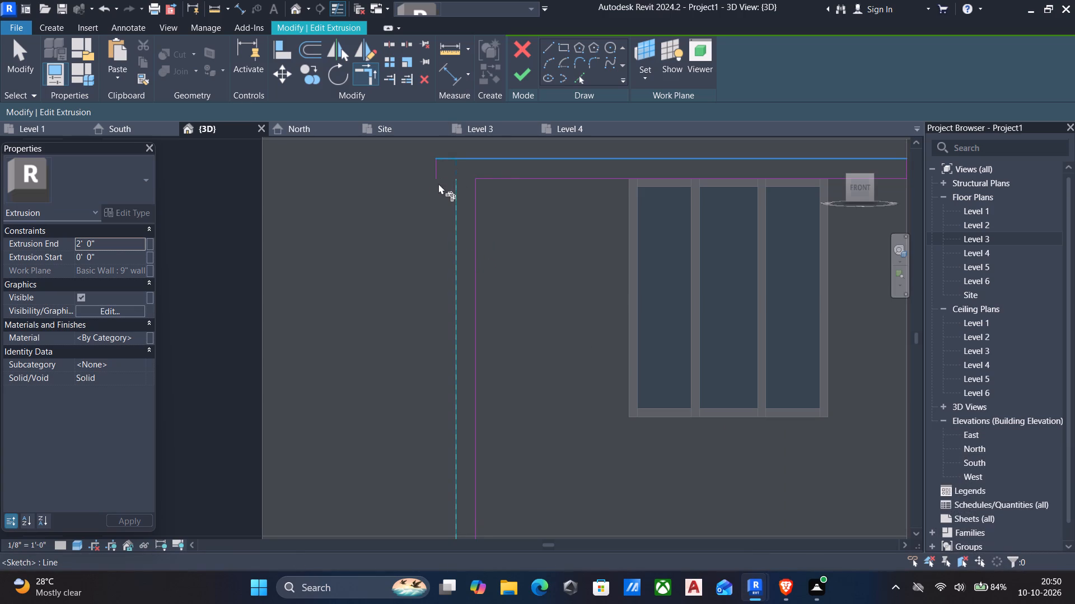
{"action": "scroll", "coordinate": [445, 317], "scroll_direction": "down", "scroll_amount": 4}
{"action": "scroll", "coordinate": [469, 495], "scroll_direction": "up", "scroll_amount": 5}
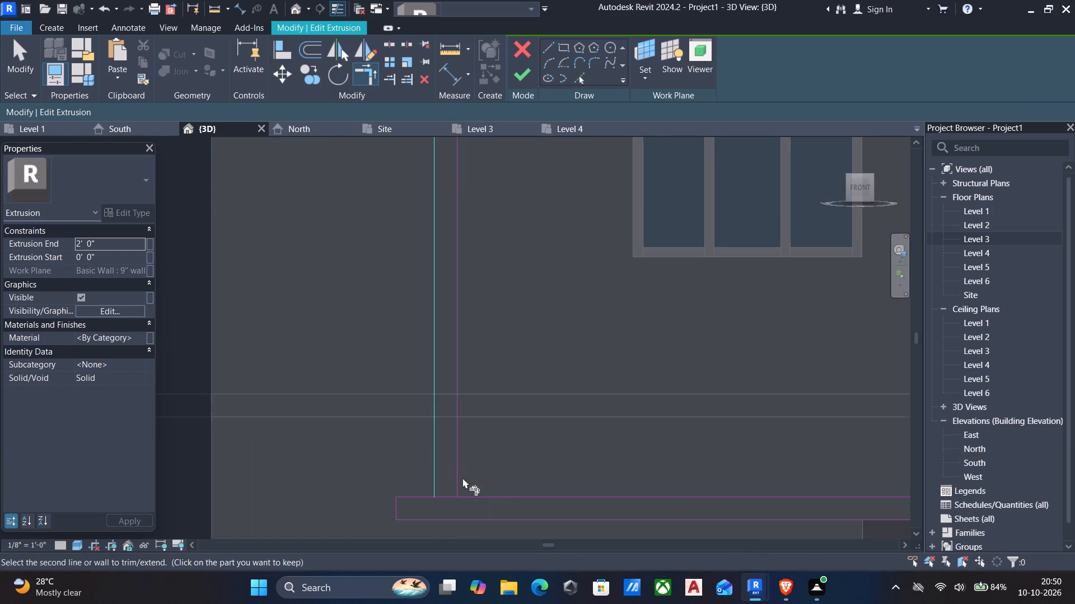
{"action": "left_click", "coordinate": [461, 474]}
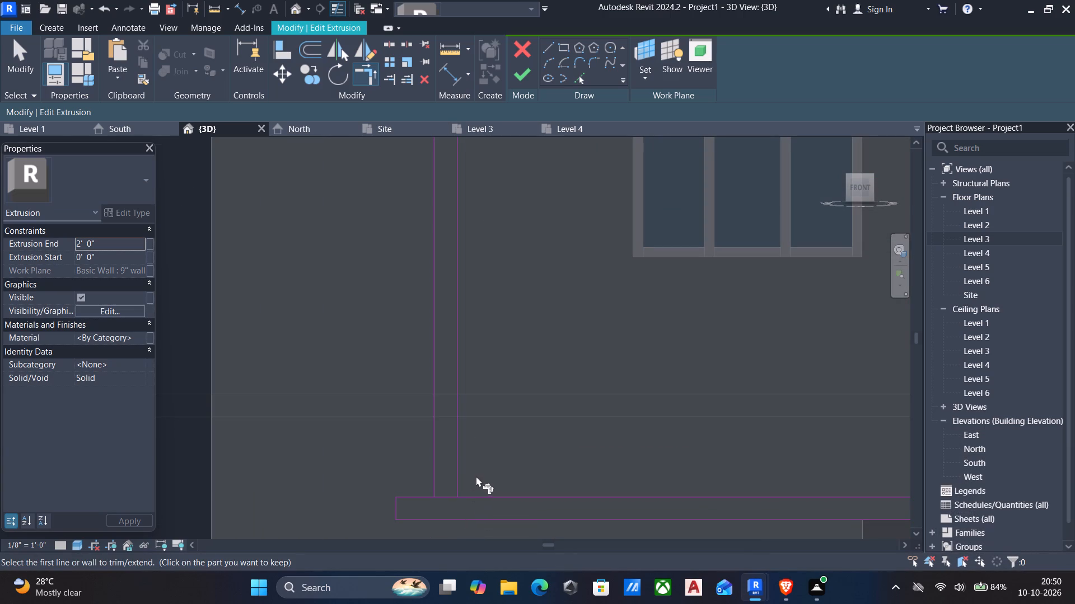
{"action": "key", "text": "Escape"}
Split the lower ledge's top edge at a point between the two vertical lines, without deleting an inner segment.
{"action": "key", "text": "s"}
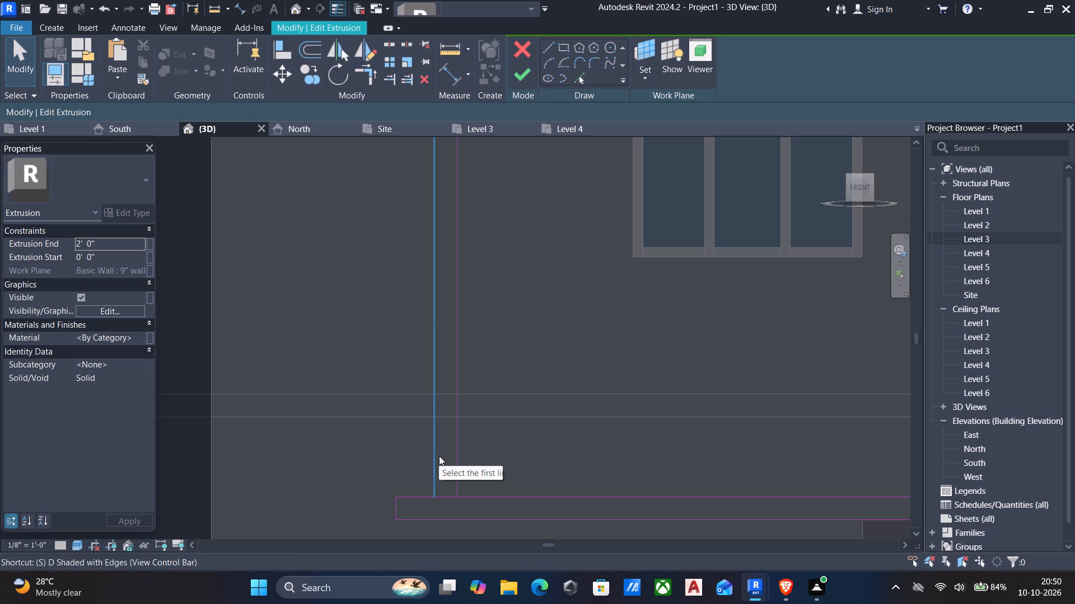
{"action": "key", "text": "l"}
{"action": "scroll", "coordinate": [465, 507], "scroll_direction": "up", "scroll_amount": 5}
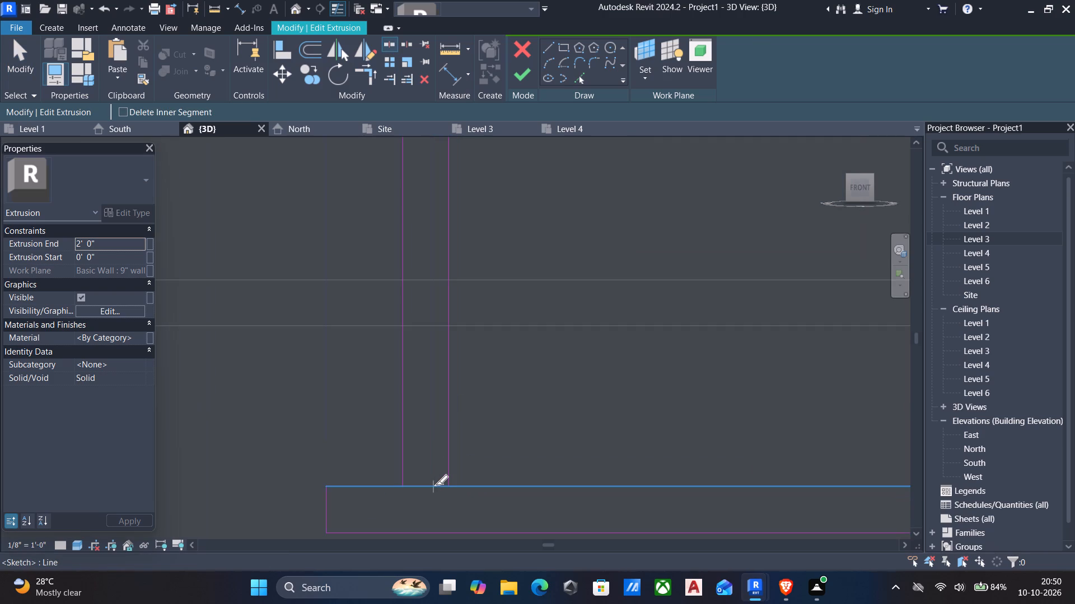
{"action": "left_click", "coordinate": [434, 485]}
{"action": "key", "text": "Escape"}
{"action": "key", "text": "Escape"}
{"action": "key", "text": "s"}
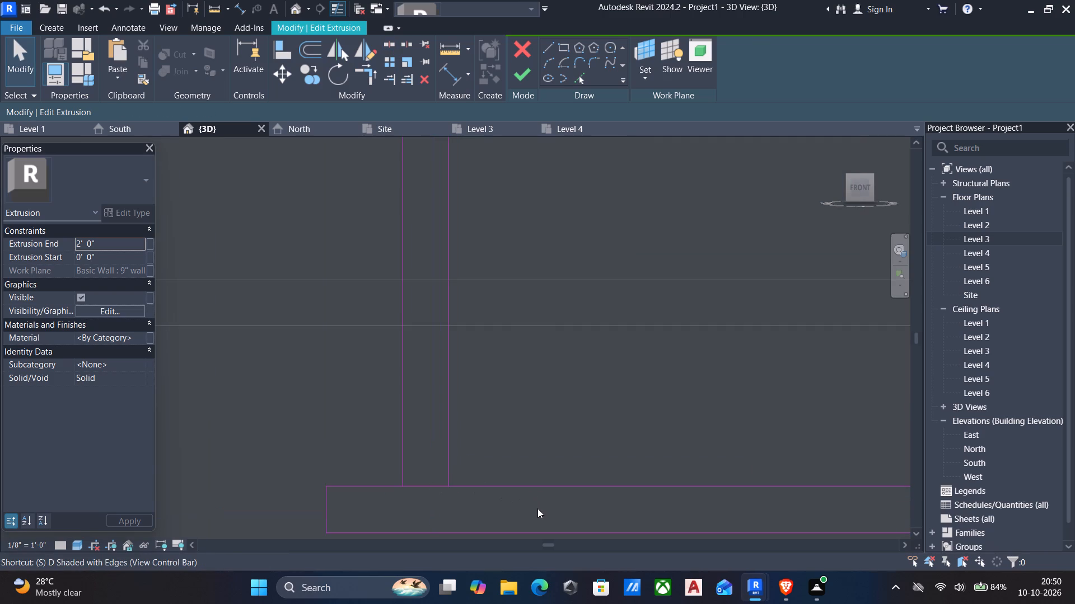
{"action": "key", "text": "Escape"}
Trim the two split parts of the ledge's top edge to corners with the inner and outer vertical lines.
{"action": "type", "text": "tr"}
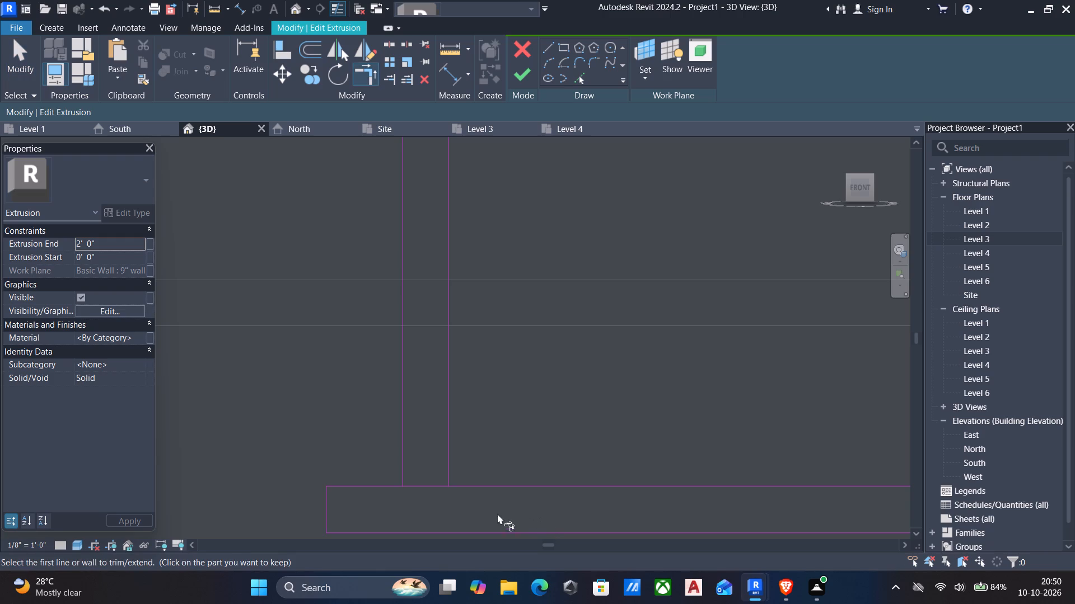
{"action": "left_click", "coordinate": [453, 442]}
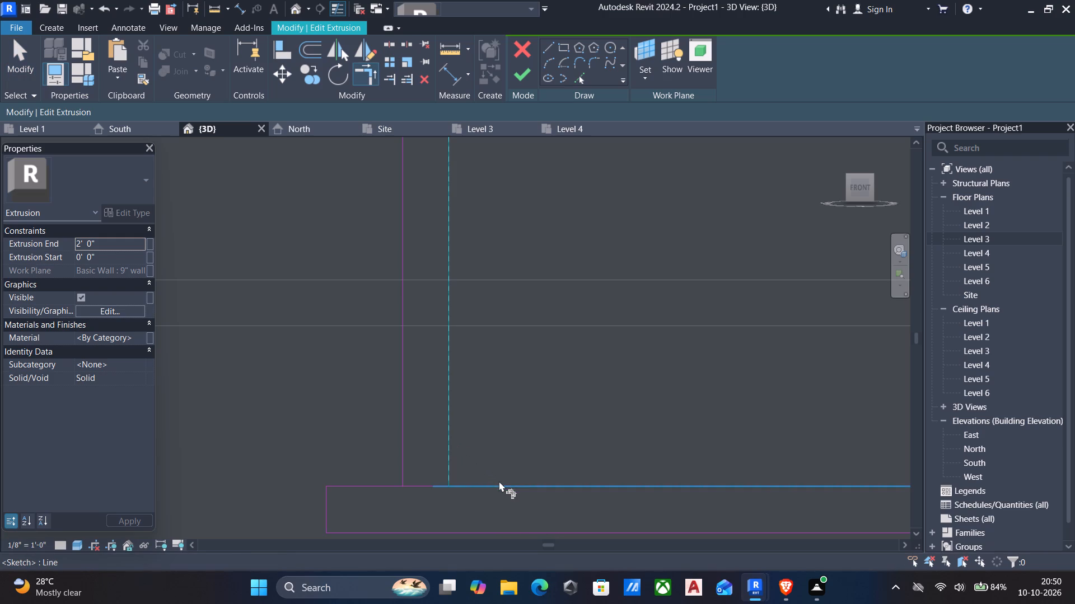
{"action": "left_click", "coordinate": [499, 481]}
{"action": "left_click", "coordinate": [406, 456]}
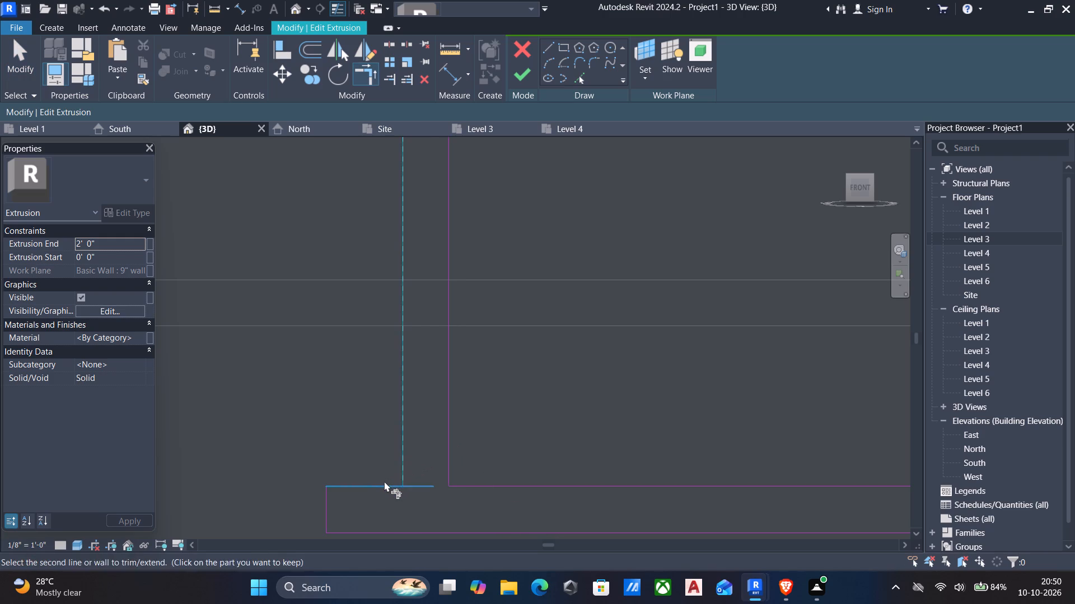
{"action": "left_click", "coordinate": [384, 482]}
Close the upper strip's outline with a short horizontal line from the outer vertical's top to the strip's end, and finish the sketch.
{"action": "scroll", "coordinate": [390, 435], "scroll_direction": "down", "scroll_amount": 4}
{"action": "scroll", "coordinate": [384, 388], "scroll_direction": "down", "scroll_amount": 4}
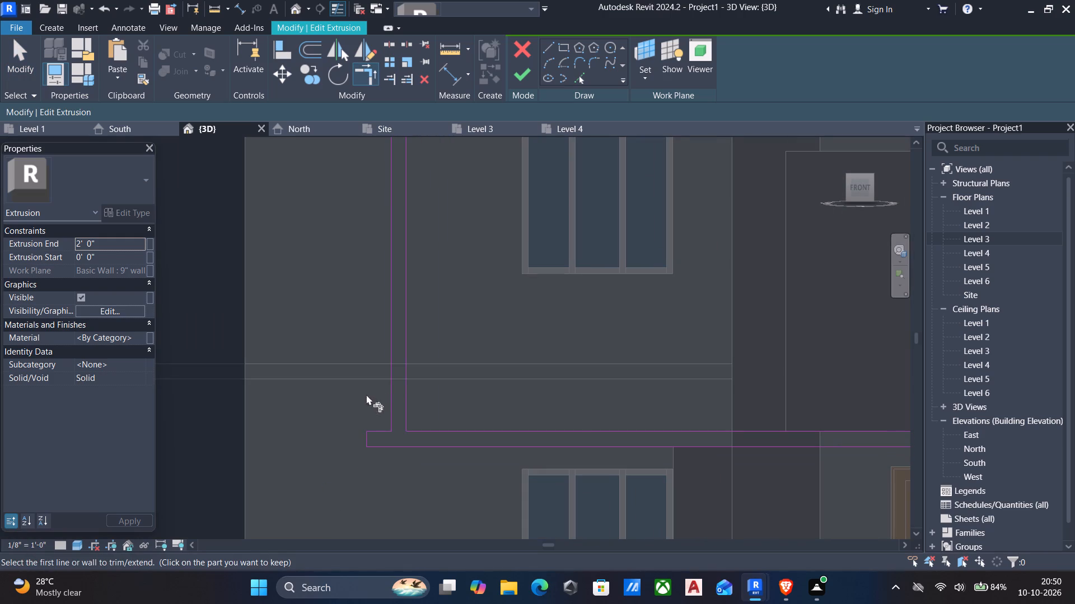
{"action": "middle_click_drag", "start_coordinate": [463, 340], "coordinate": [489, 510]}
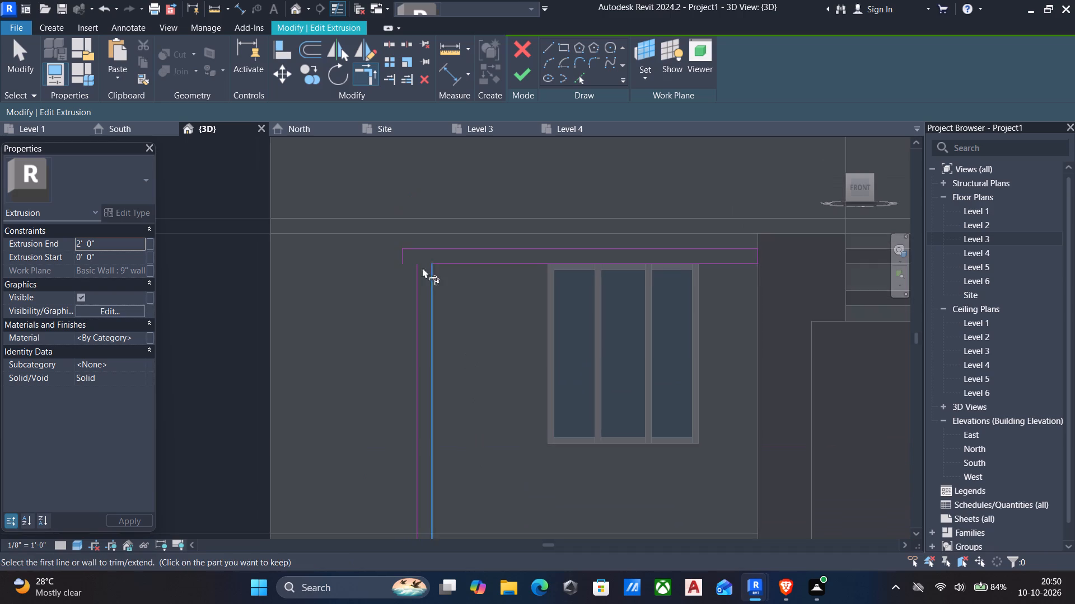
{"action": "scroll", "coordinate": [413, 237], "scroll_direction": "up", "scroll_amount": 2}
{"action": "left_click", "coordinate": [545, 53]}
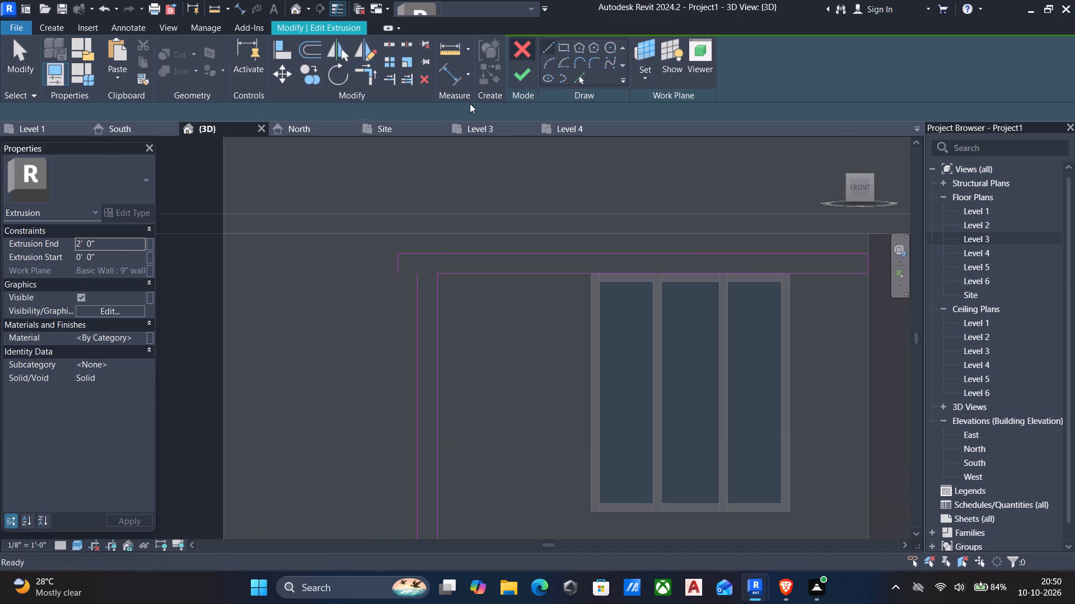
{"action": "scroll", "coordinate": [404, 268], "scroll_direction": "up", "scroll_amount": 7}
{"action": "left_click", "coordinate": [441, 277]}
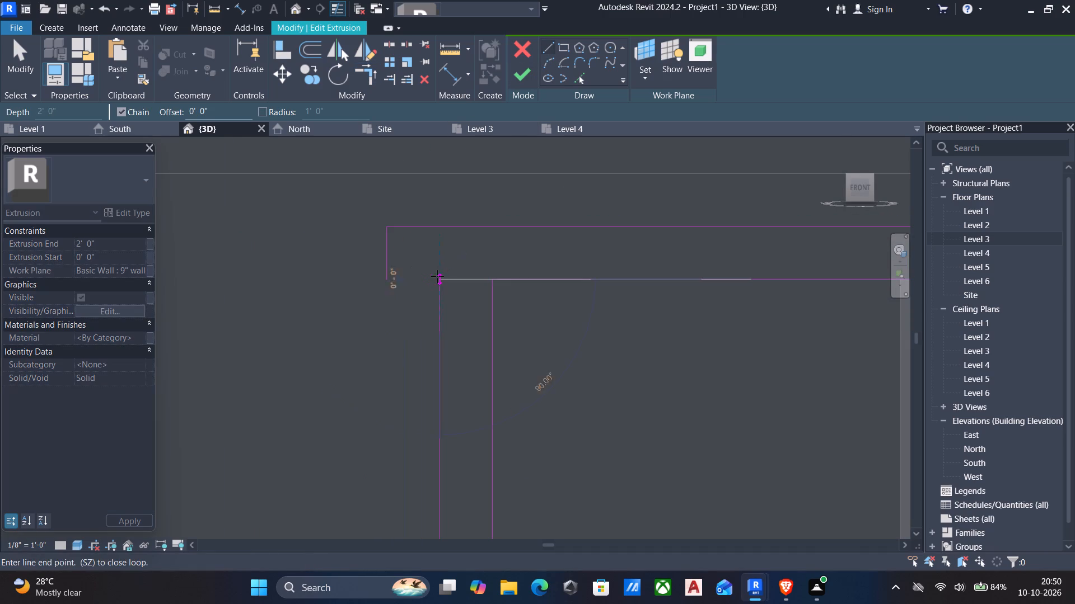
{"action": "left_click", "coordinate": [389, 281]}
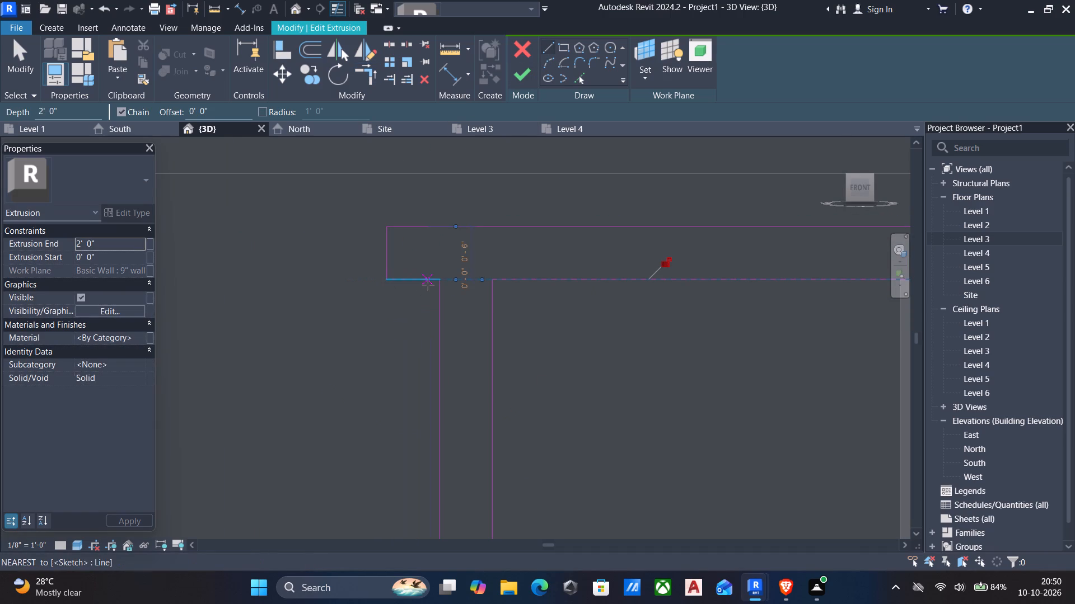
{"action": "key", "text": "Escape"}
{"action": "scroll", "coordinate": [530, 308], "scroll_direction": "down", "scroll_amount": 7}
{"action": "key", "text": "Escape"}
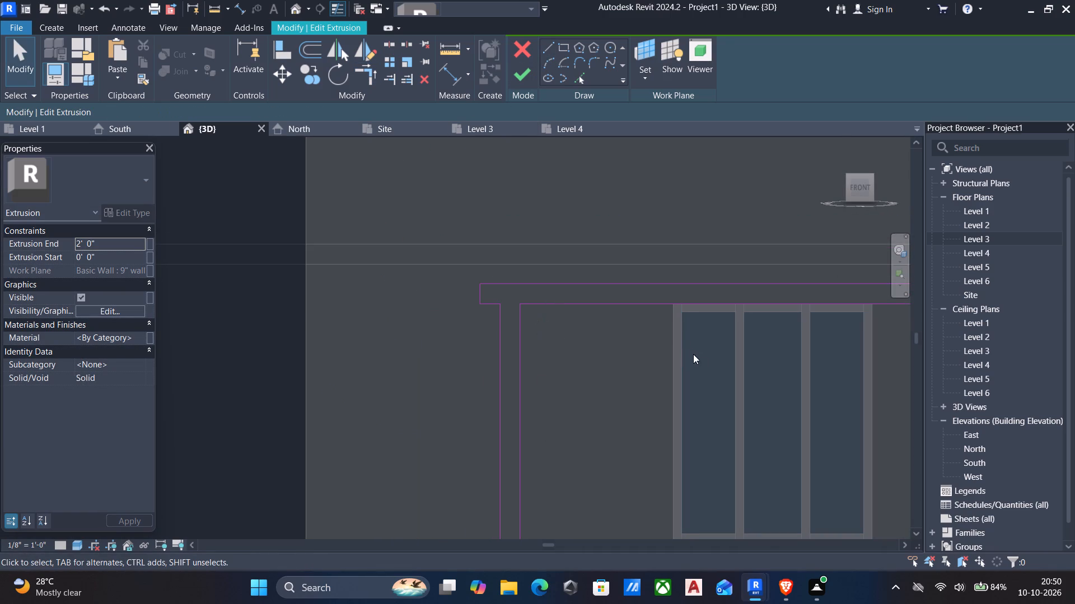
{"action": "scroll", "coordinate": [705, 371], "scroll_direction": "down", "scroll_amount": 6}
{"action": "middle_click_drag", "start_coordinate": [679, 430], "coordinate": [570, 343]}
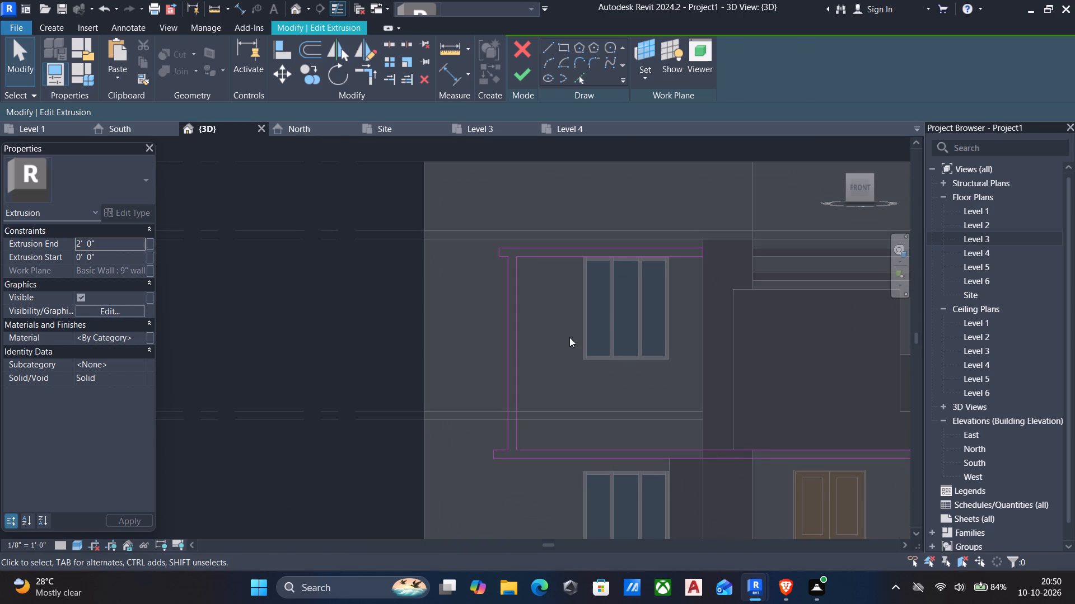
{"action": "left_click", "coordinate": [515, 73]}
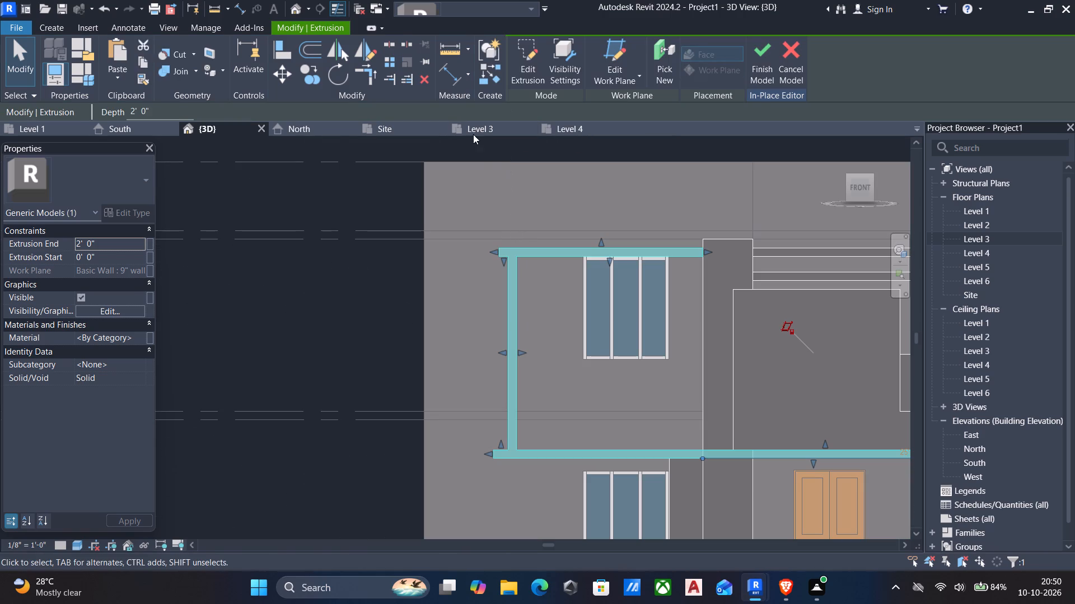
Reopen the extrusion sketch and delete the two short lines forming the upper strip's overhang beyond the outer vertical.
{"action": "left_click", "coordinate": [525, 66]}
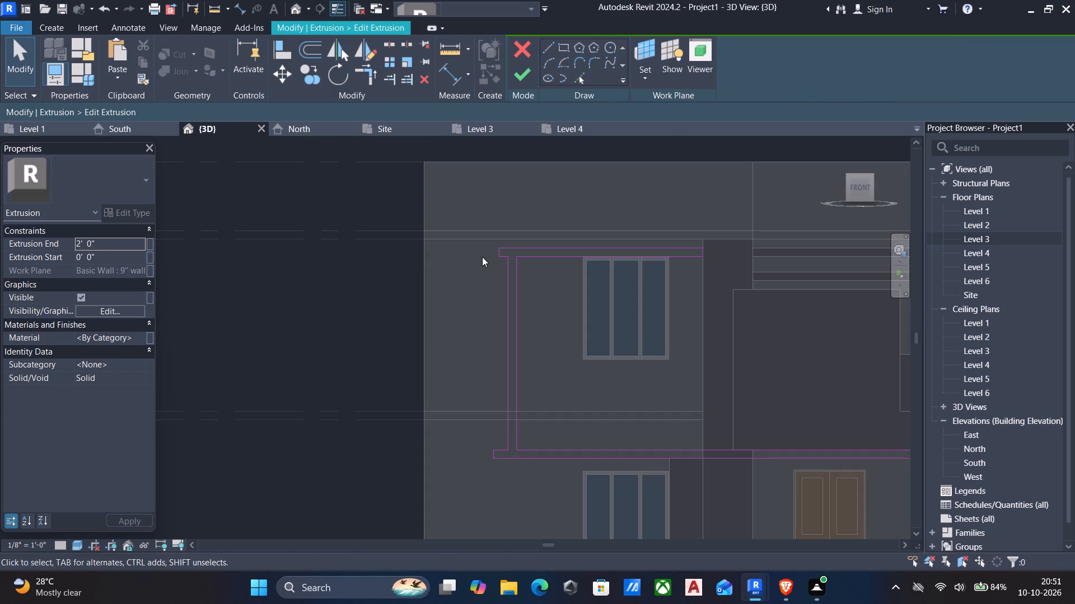
{"action": "scroll", "coordinate": [496, 252], "scroll_direction": "up", "scroll_amount": 9}
{"action": "left_click_drag", "start_coordinate": [487, 221], "coordinate": [504, 254]}
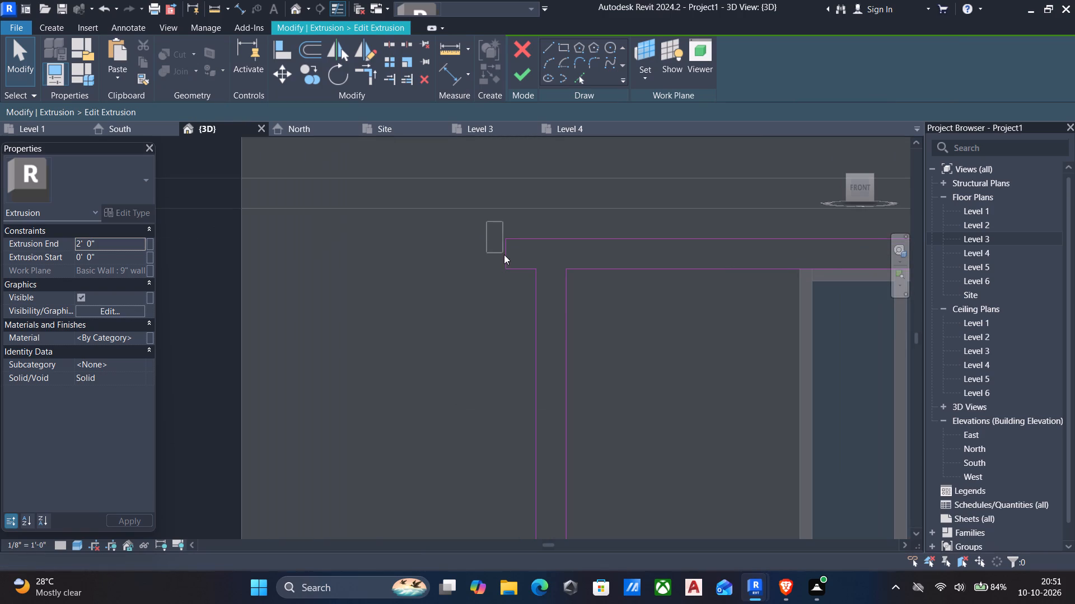
{"action": "left_click_drag", "start_coordinate": [504, 254], "coordinate": [518, 265]}
{"action": "left_click_drag", "start_coordinate": [516, 256], "coordinate": [422, 230]}
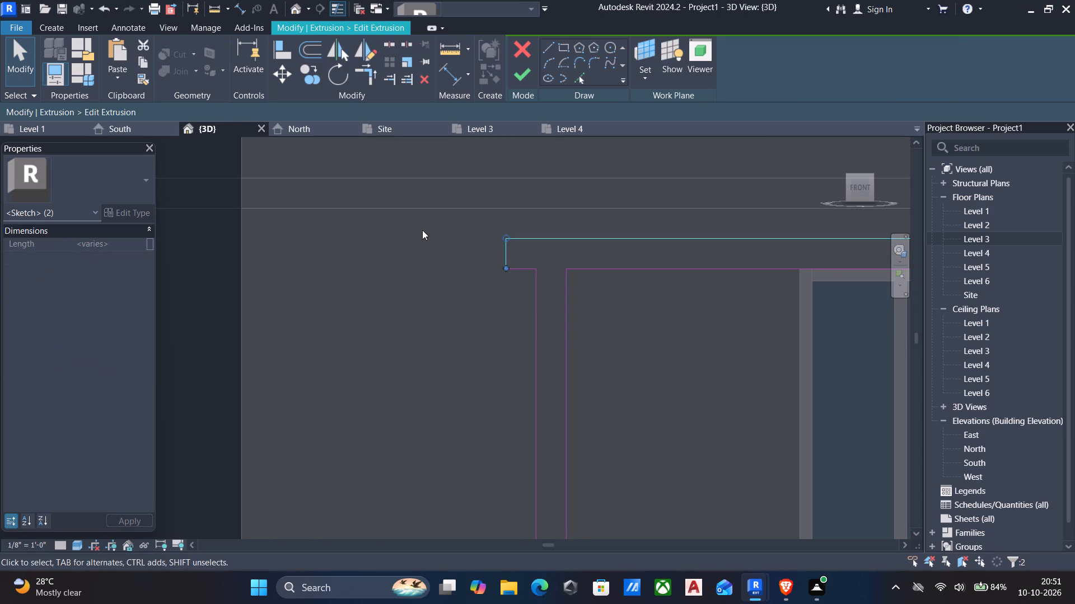
{"action": "key", "text": "Escape"}
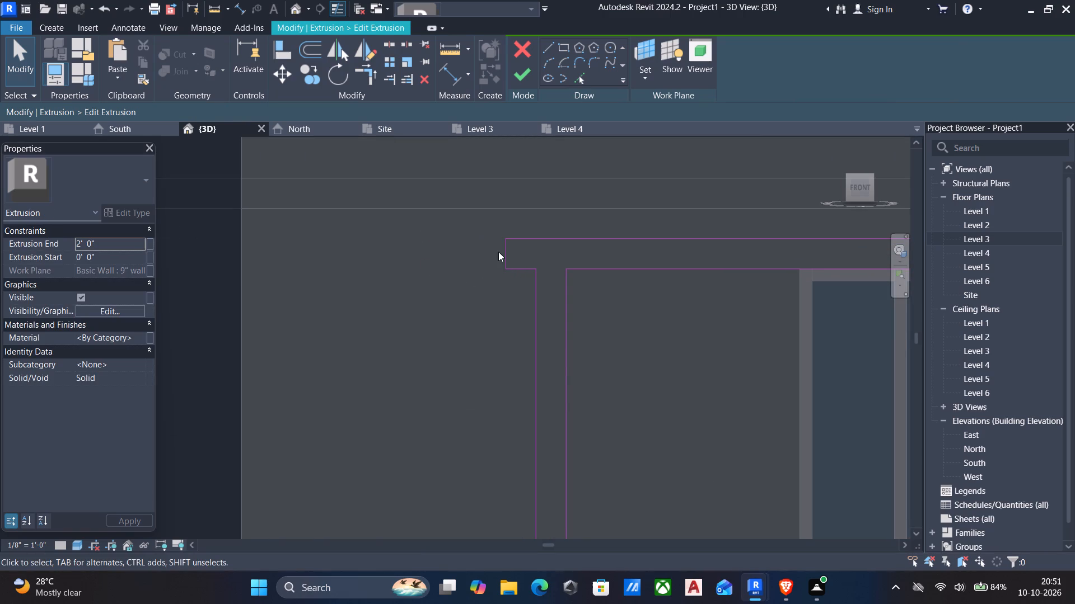
{"action": "left_click", "coordinate": [503, 247]}
{"action": "key", "text": "Delete"}
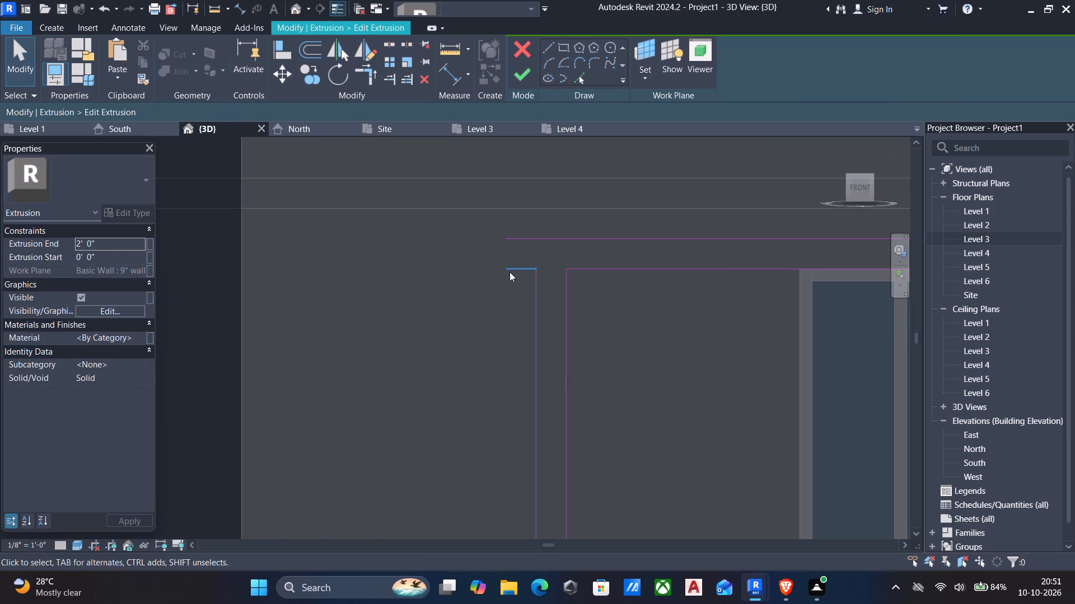
{"action": "left_click", "coordinate": [510, 272]}
{"action": "key", "text": "Delete"}
Trim the outer vertical line and the upper strip's top edge into a corner and finish the sketch.
{"action": "type", "text": "tr"}
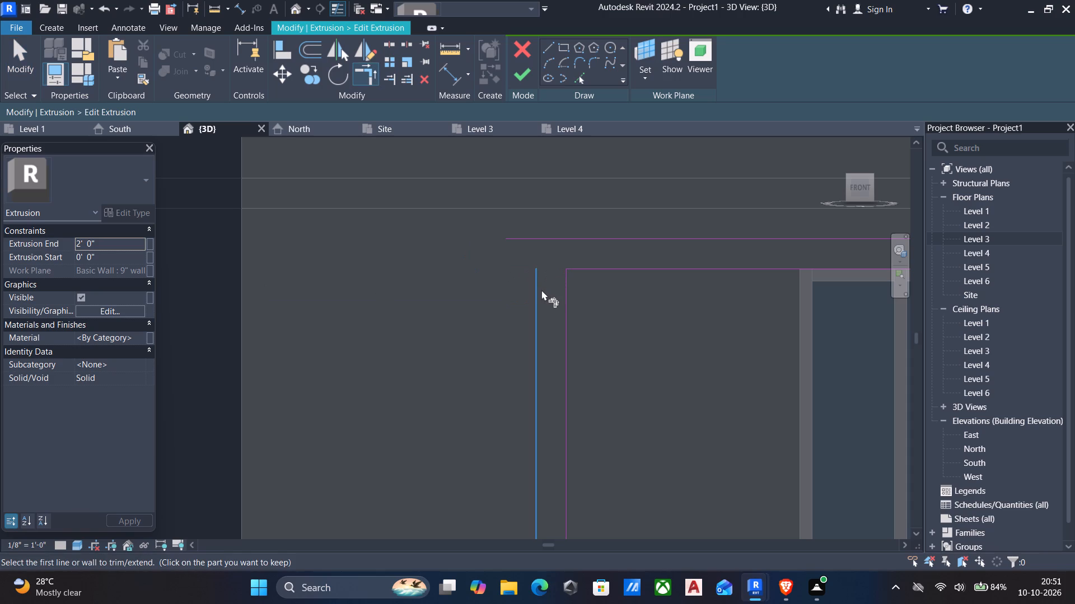
{"action": "left_click", "coordinate": [536, 297]}
{"action": "left_click", "coordinate": [563, 239]}
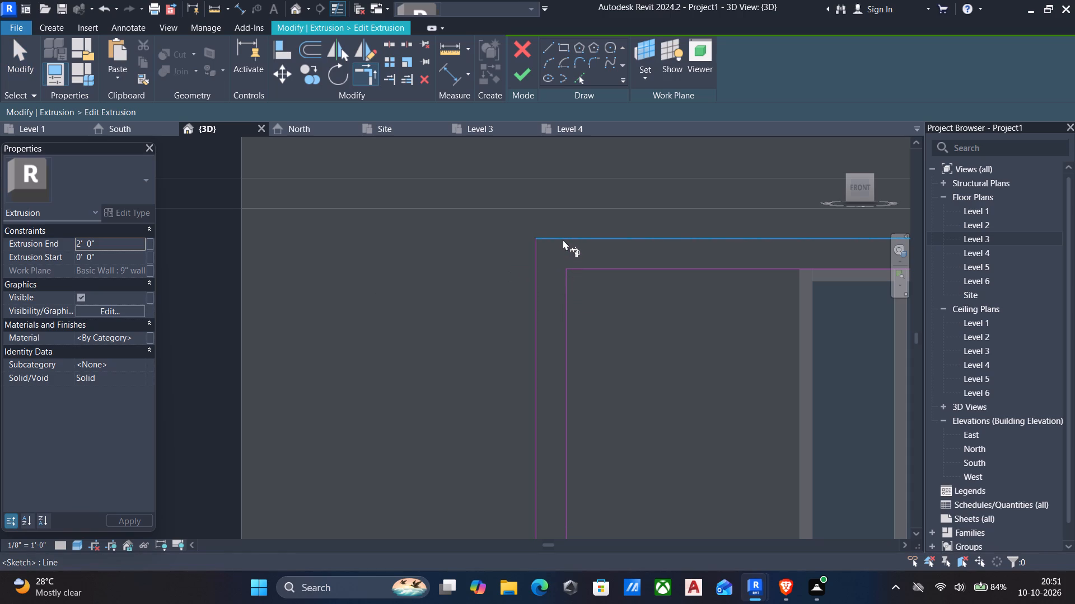
{"action": "left_click", "coordinate": [521, 78]}
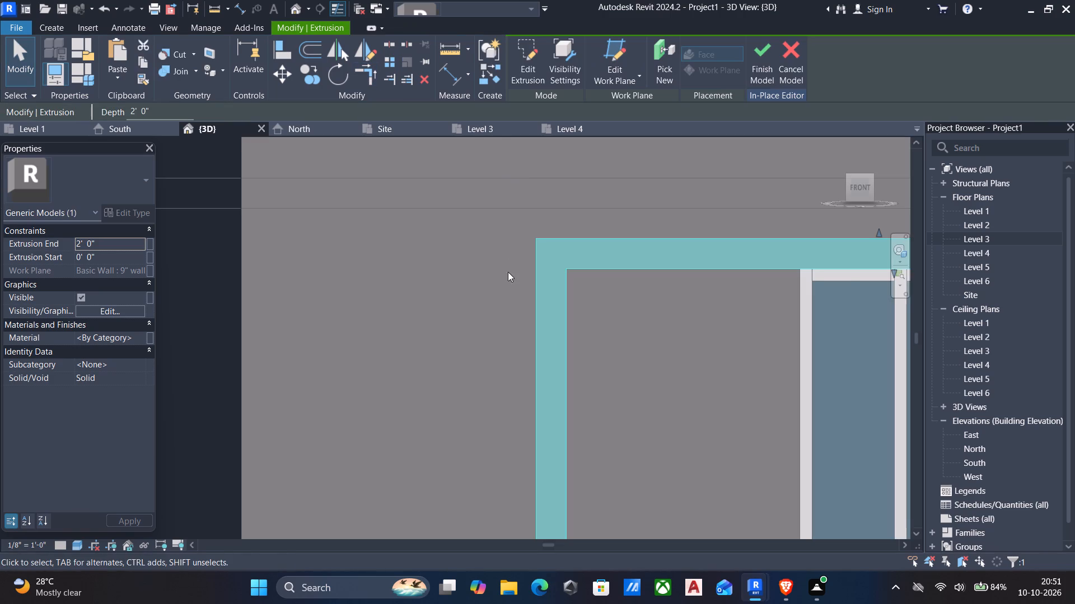
Reopen the extrusion sketch and trim the lower ledge's bottom edge and the outer vertical line into a corner.
{"action": "scroll", "coordinate": [507, 281], "scroll_direction": "down", "scroll_amount": 13}
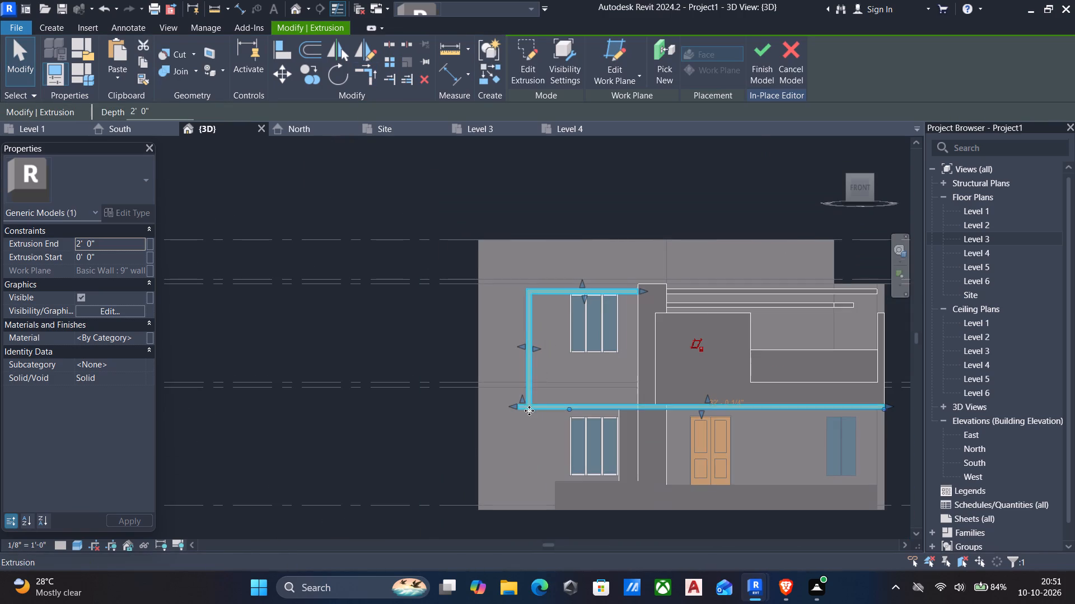
{"action": "scroll", "coordinate": [529, 410], "scroll_direction": "up", "scroll_amount": 7}
{"action": "left_click", "coordinate": [522, 45]}
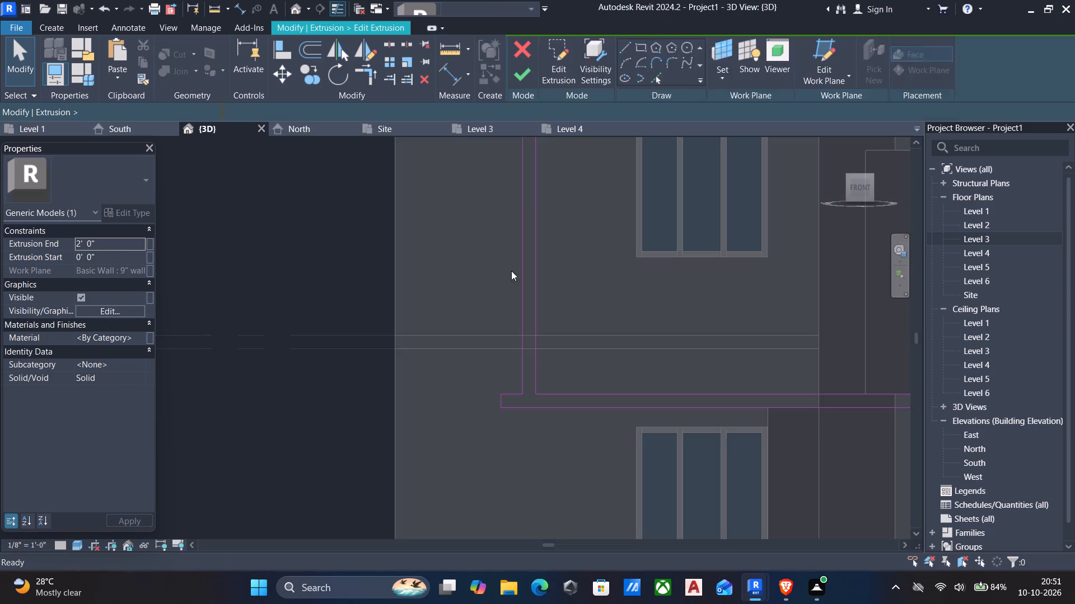
{"action": "scroll", "coordinate": [516, 384], "scroll_direction": "up", "scroll_amount": 3}
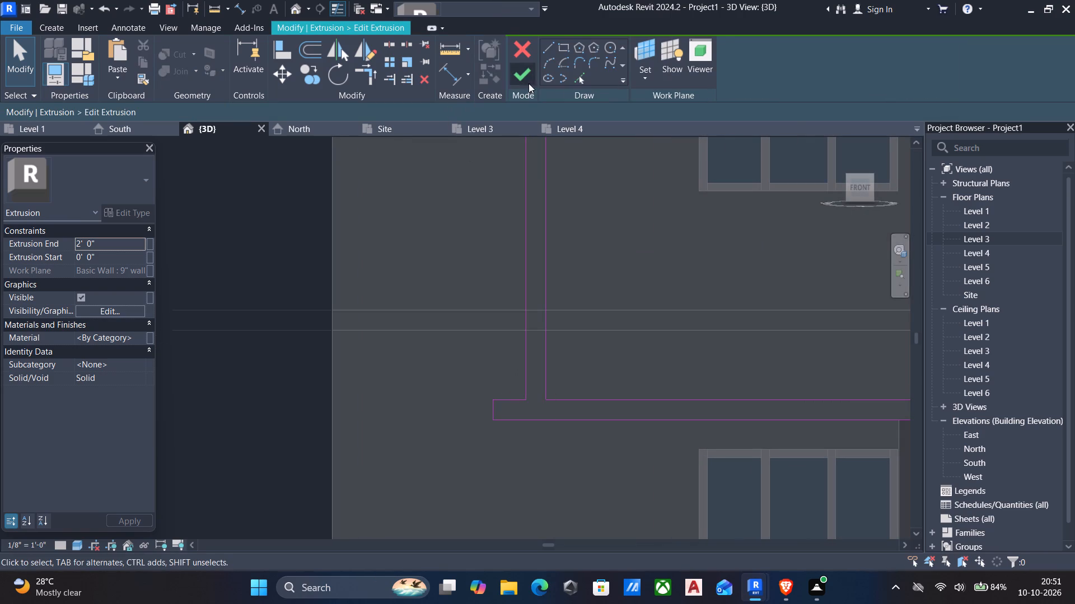
{"action": "type", "text": "tr"}
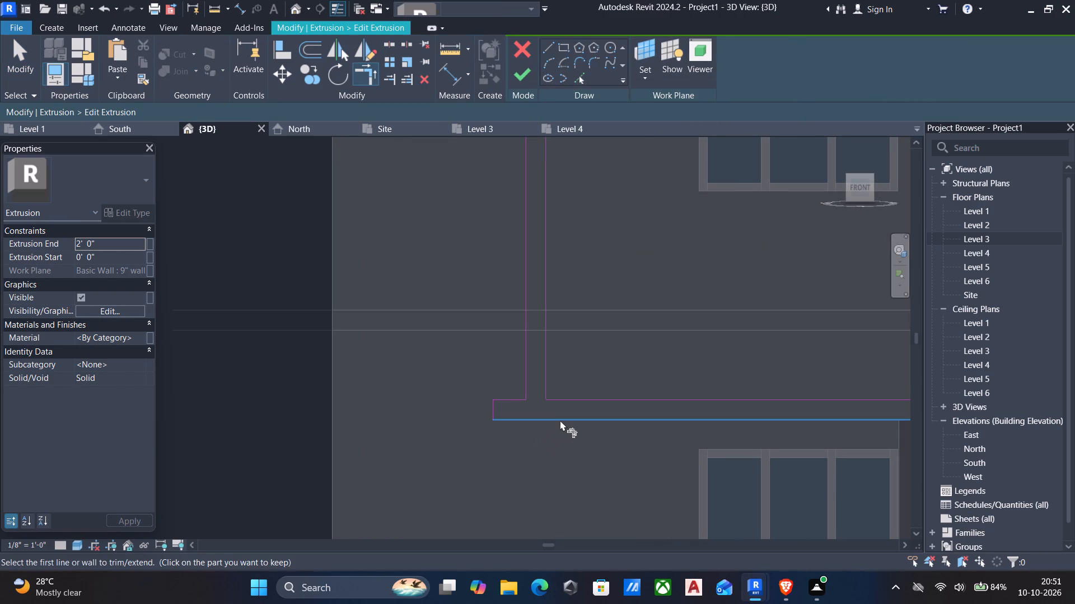
{"action": "left_click", "coordinate": [560, 420]}
{"action": "left_click", "coordinate": [527, 350]}
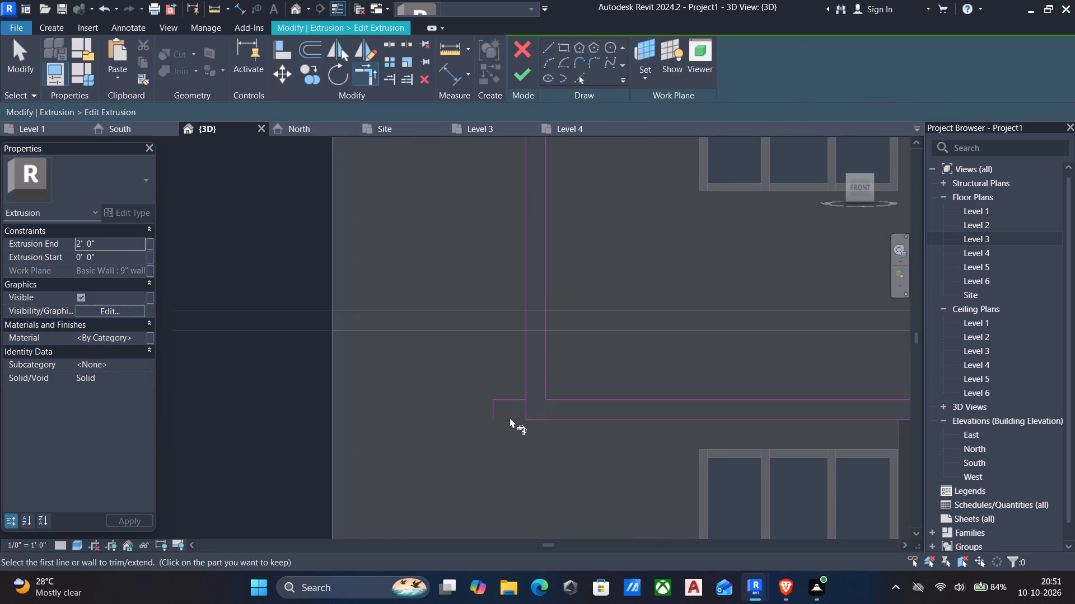
Delete the two leftover short lines of the lower ledge beyond the outer vertical line, and finish the extrusion sketch.
{"action": "key", "text": "Escape"}
{"action": "left_click_drag", "start_coordinate": [452, 375], "coordinate": [496, 444]}
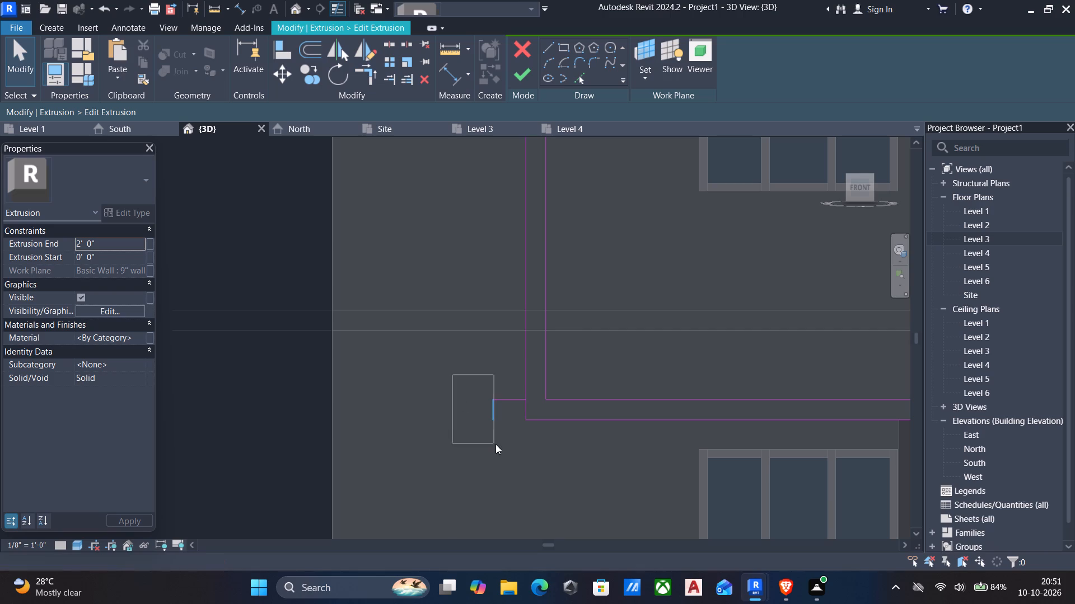
{"action": "left_click_drag", "start_coordinate": [496, 444], "coordinate": [534, 428]}
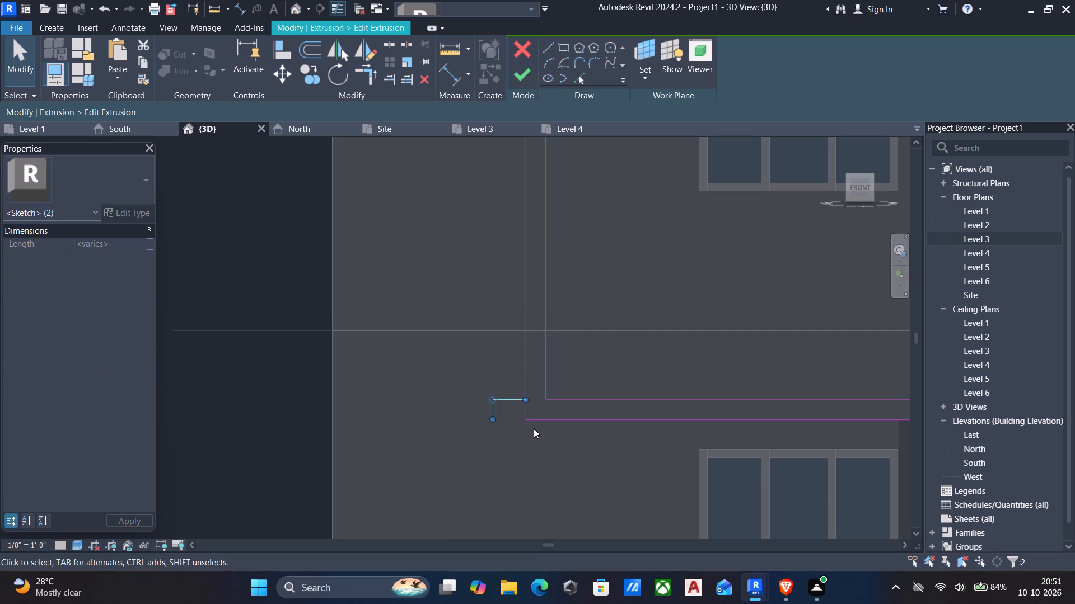
{"action": "key", "text": "Delete"}
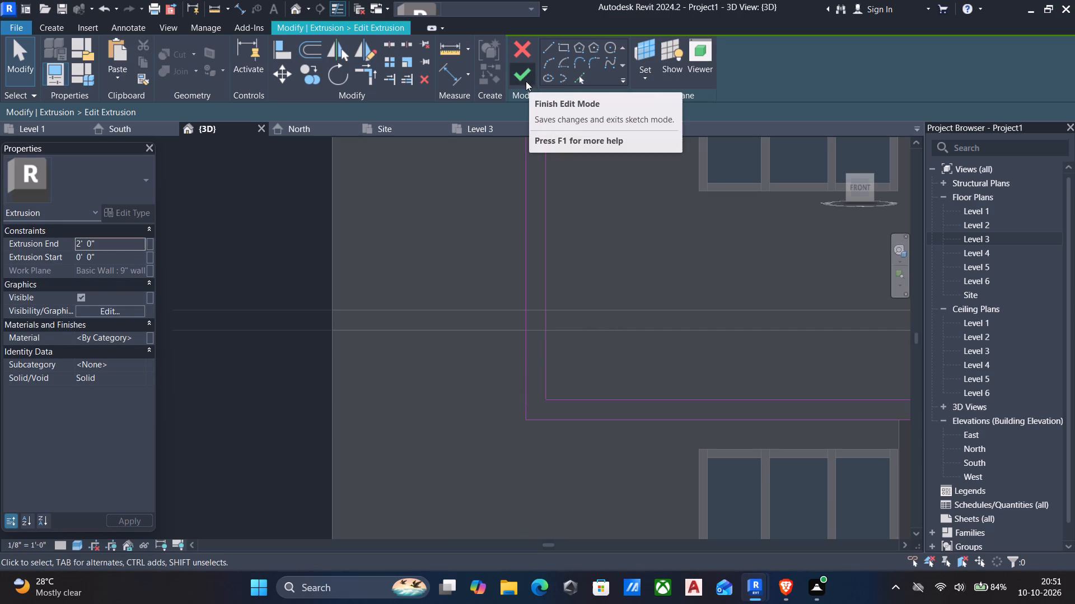
{"action": "left_click", "coordinate": [523, 77]}
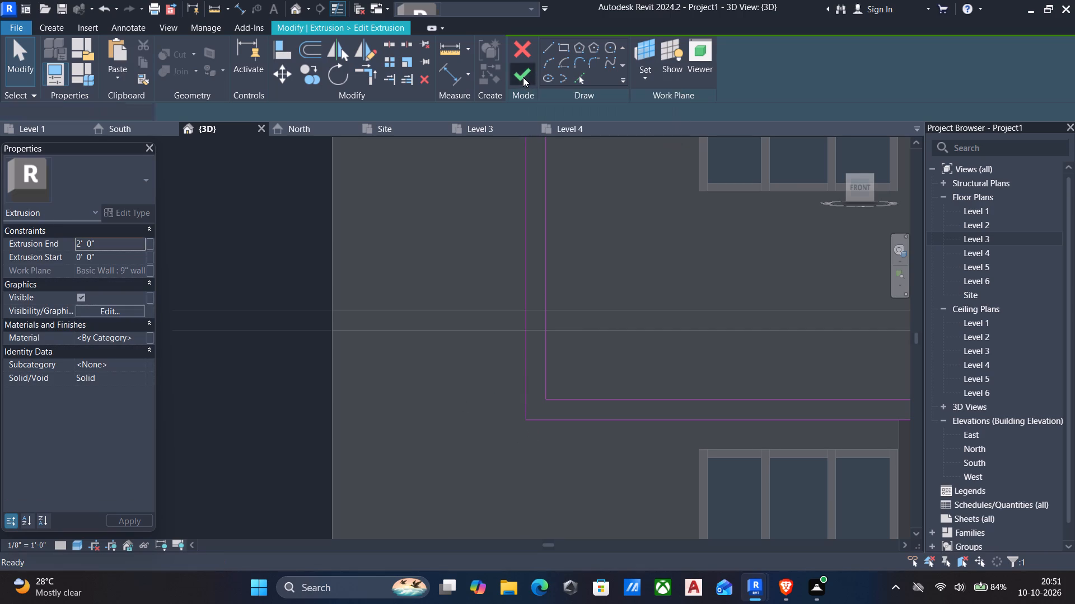
Examine the finished frame extrusion around the upper-floor window from the front, from above and from oblique angles.
{"action": "scroll", "coordinate": [601, 280], "scroll_direction": "down", "scroll_amount": 5}
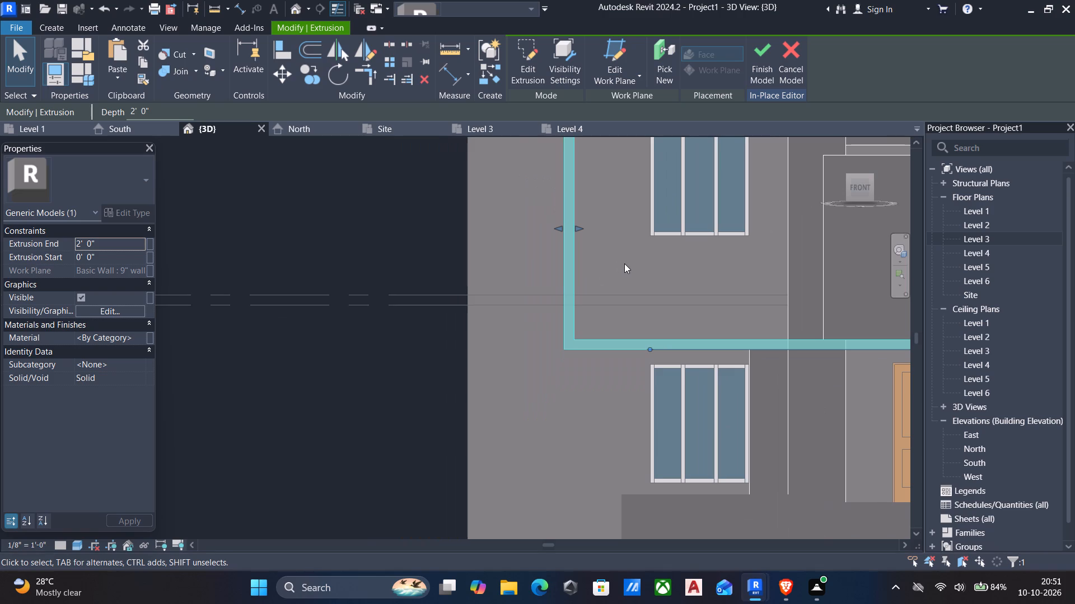
{"action": "middle_click_drag", "start_coordinate": [622, 267], "coordinate": [555, 286]}
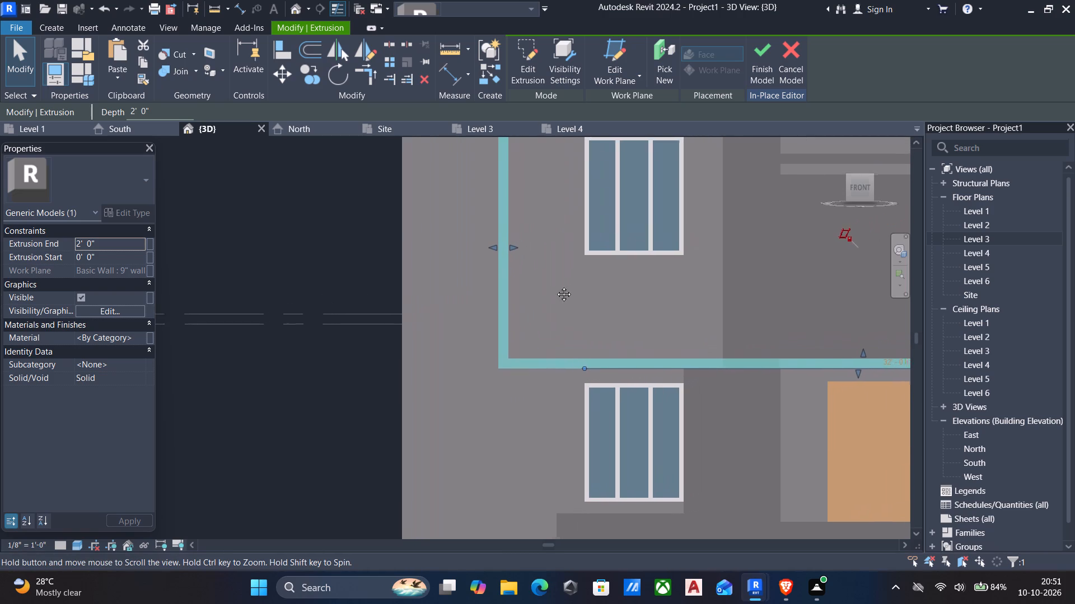
{"action": "middle_click_drag", "start_coordinate": [555, 286], "coordinate": [492, 282]}
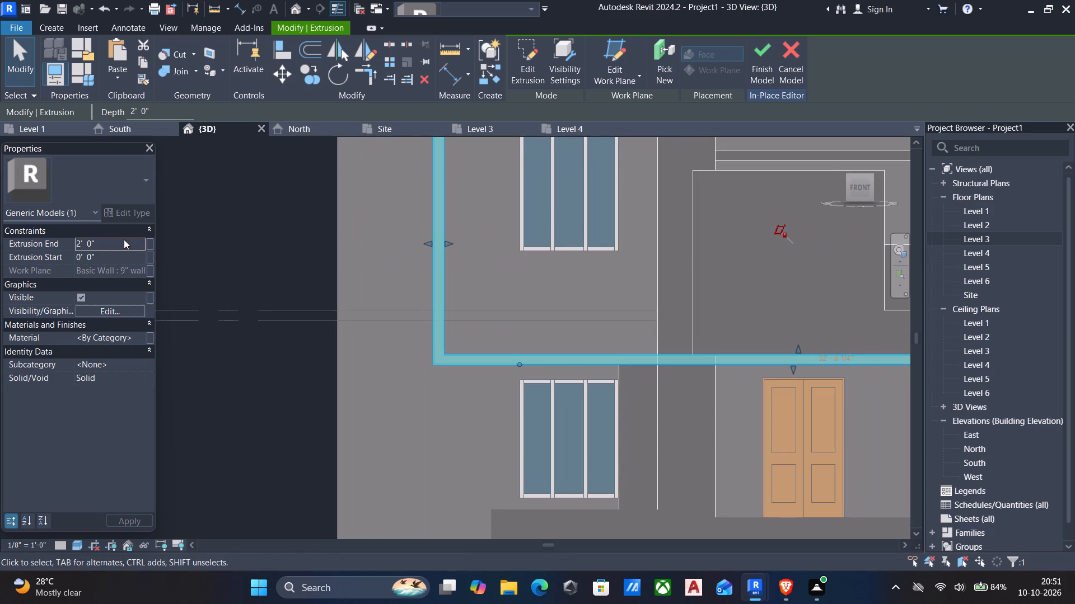
{"action": "scroll", "coordinate": [335, 284], "scroll_direction": "down", "scroll_amount": 2}
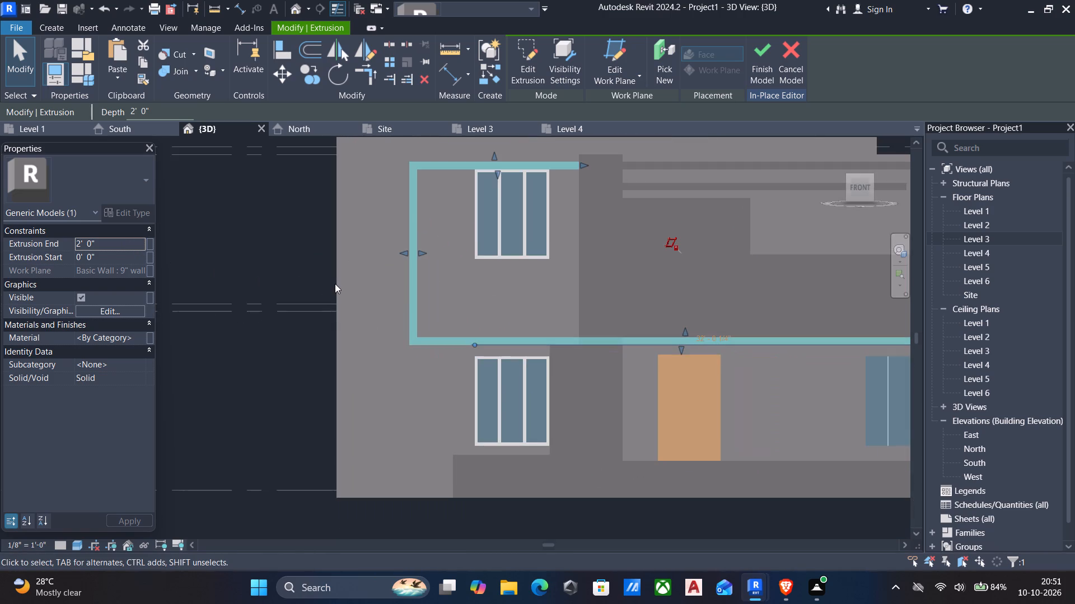
{"action": "middle_click_drag", "start_coordinate": [342, 332], "coordinate": [415, 536], "text": "shift"}
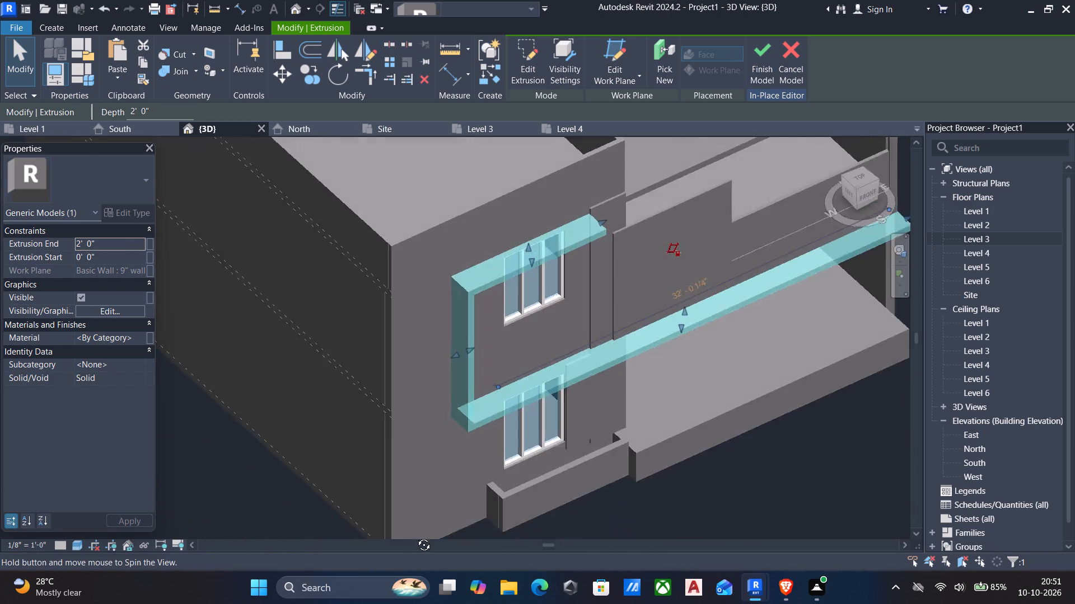
{"action": "middle_click_drag", "start_coordinate": [415, 536], "coordinate": [346, 527], "text": "shift"}
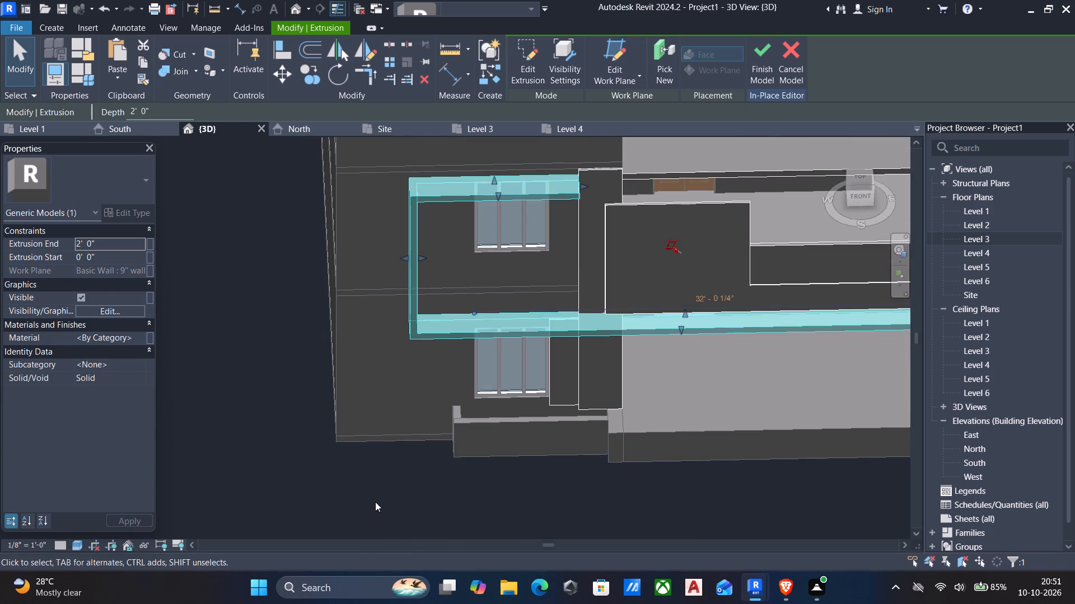
{"action": "key", "text": "Escape"}
{"action": "middle_click_drag", "start_coordinate": [394, 503], "coordinate": [408, 342], "text": "shift"}
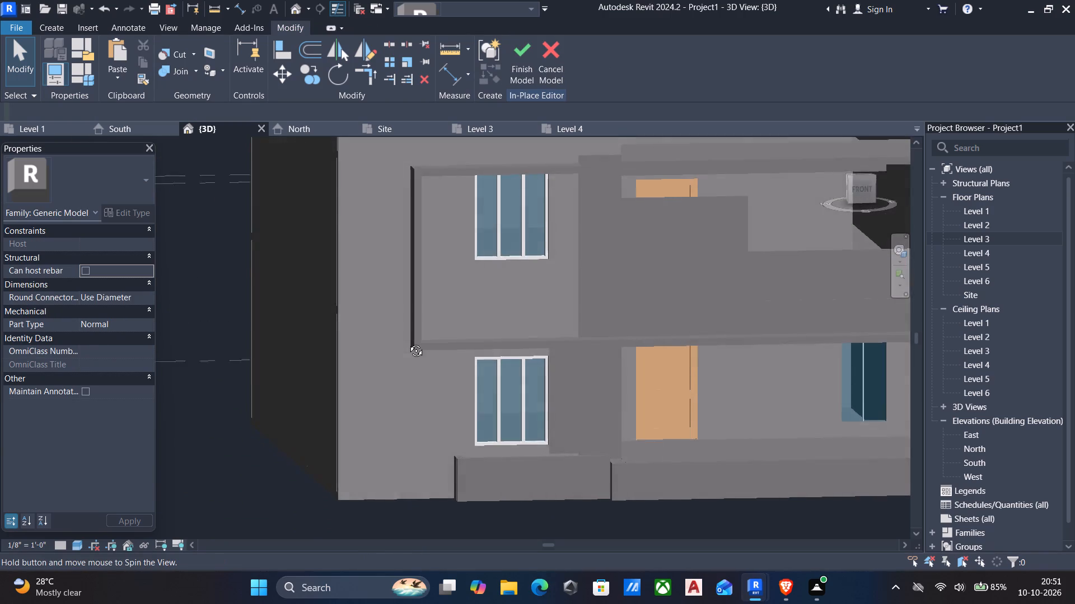
{"action": "middle_click_drag", "start_coordinate": [408, 342], "coordinate": [339, 310], "text": "shift"}
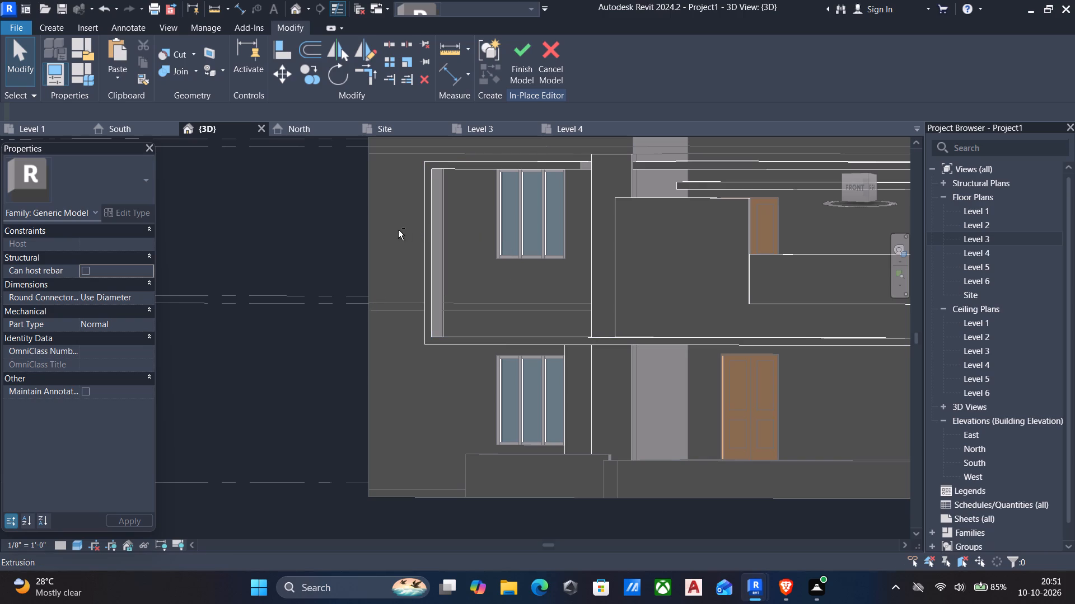
{"action": "middle_click_drag", "start_coordinate": [405, 230], "coordinate": [446, 221], "text": "shift"}
{"action": "middle_click_drag", "start_coordinate": [446, 221], "coordinate": [445, 248], "text": "shift"}
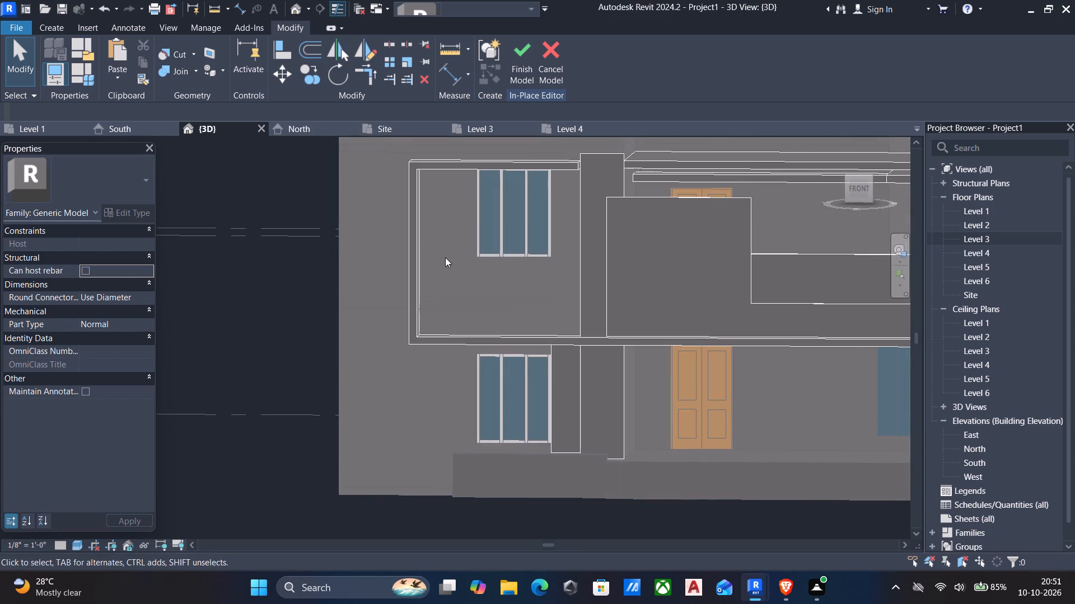
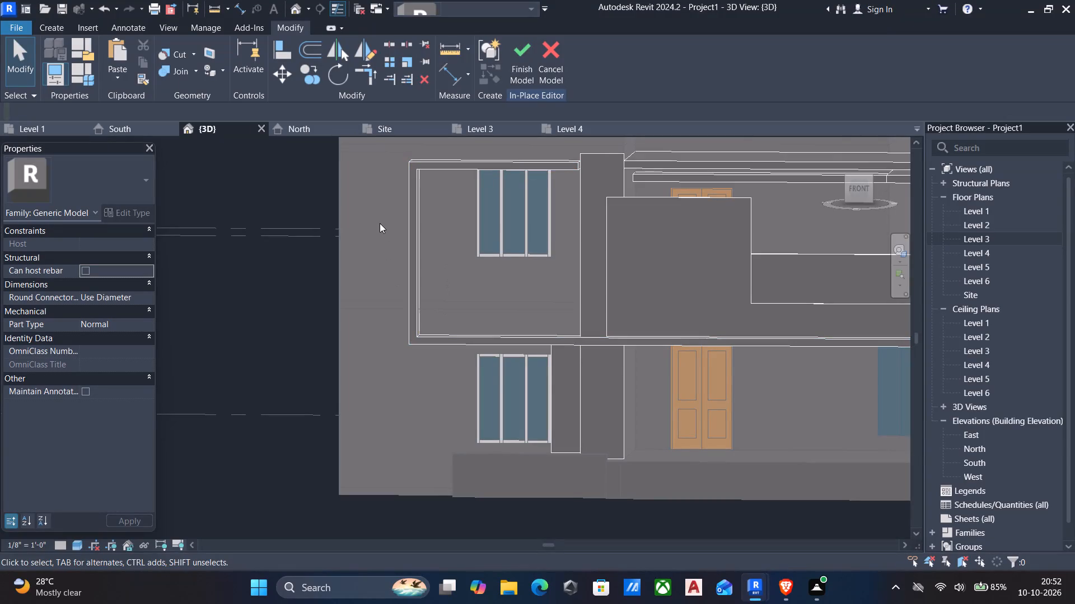
Start a new extrusion in the in-place model with its work plane on the front parapet wall's face, seen from the front.
{"action": "middle_click_drag", "start_coordinate": [400, 209], "coordinate": [415, 322]}
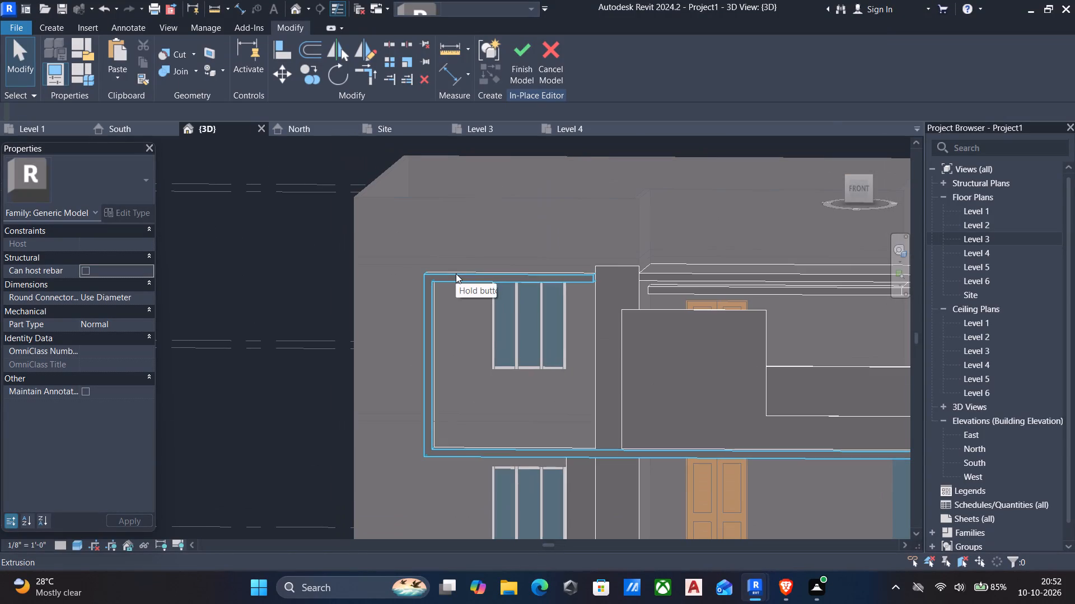
{"action": "left_click", "coordinate": [48, 24]}
{"action": "left_click", "coordinate": [121, 55]}
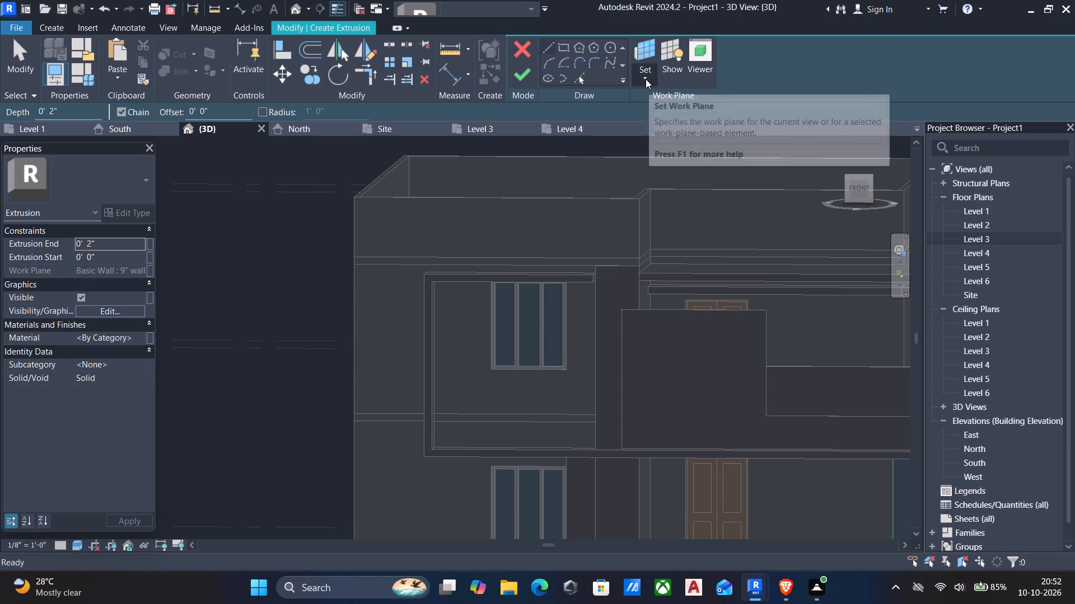
{"action": "left_click", "coordinate": [646, 79]}
{"action": "left_click", "coordinate": [686, 130]}
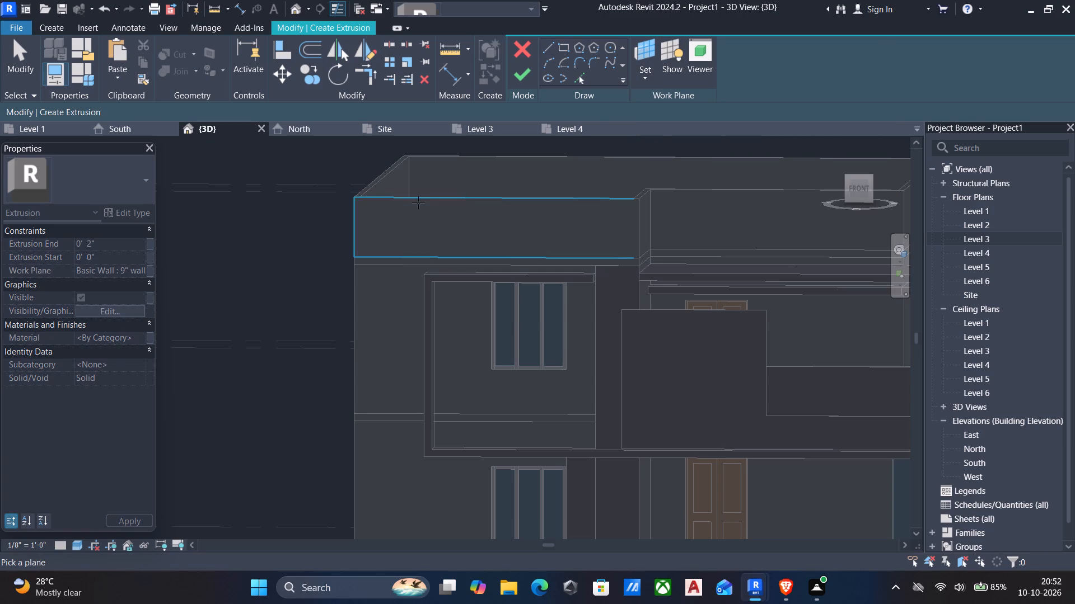
{"action": "left_click", "coordinate": [404, 199]}
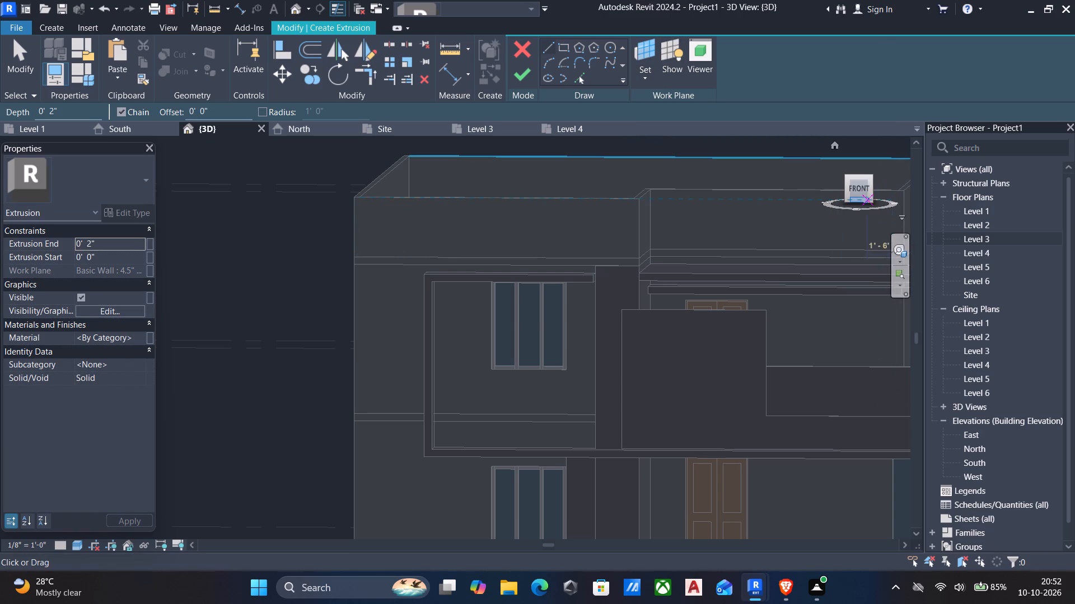
{"action": "left_click", "coordinate": [857, 191]}
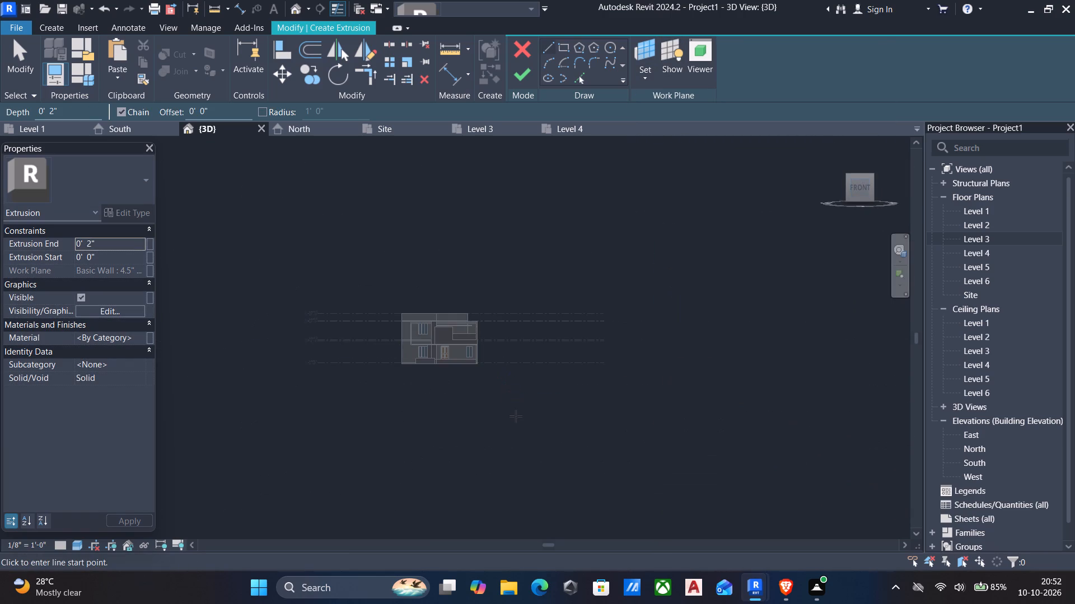
{"action": "scroll", "coordinate": [429, 337], "scroll_direction": "up", "scroll_amount": 7}
{"action": "scroll", "coordinate": [309, 237], "scroll_direction": "up", "scroll_amount": 6}
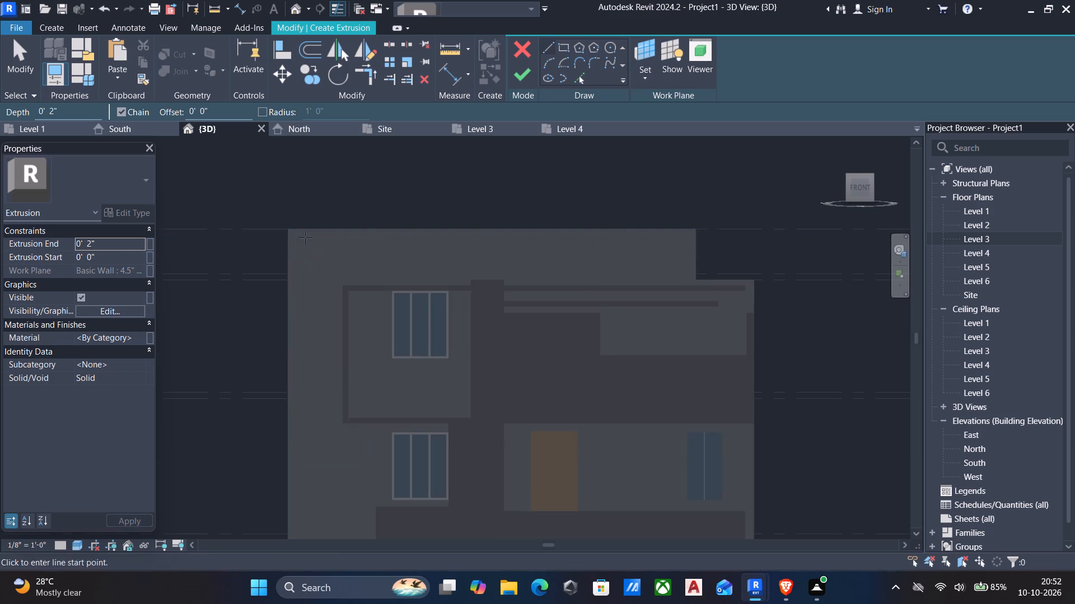
{"action": "scroll", "coordinate": [309, 503], "scroll_direction": "down", "scroll_amount": 3}
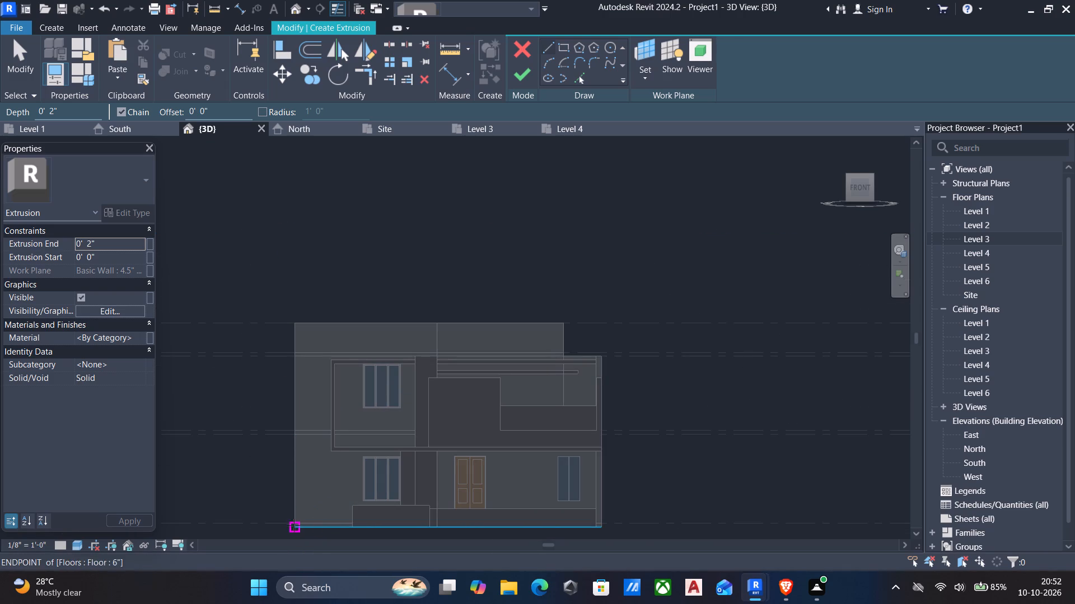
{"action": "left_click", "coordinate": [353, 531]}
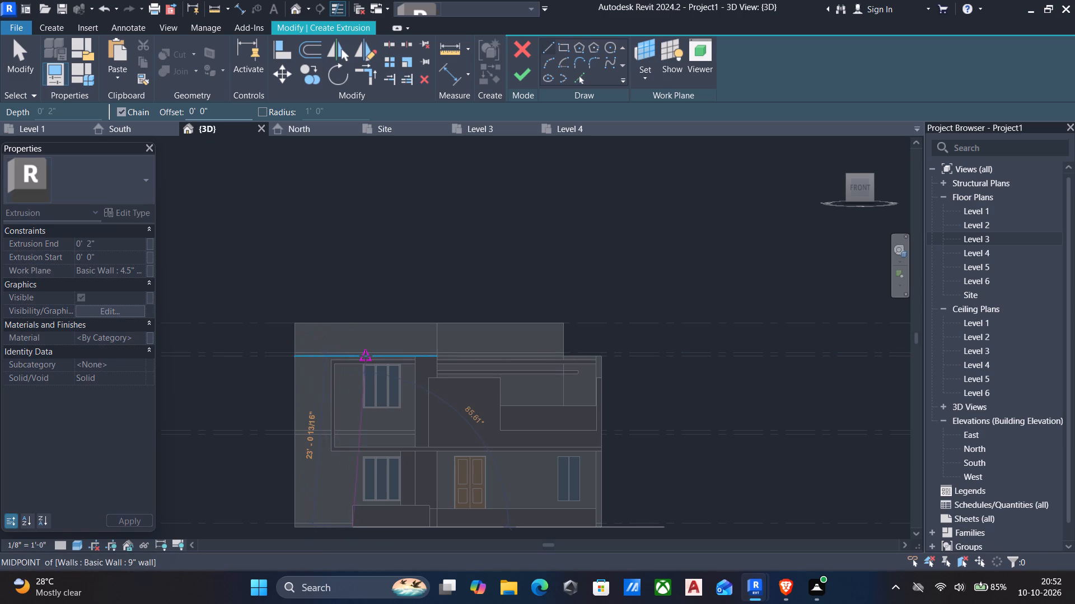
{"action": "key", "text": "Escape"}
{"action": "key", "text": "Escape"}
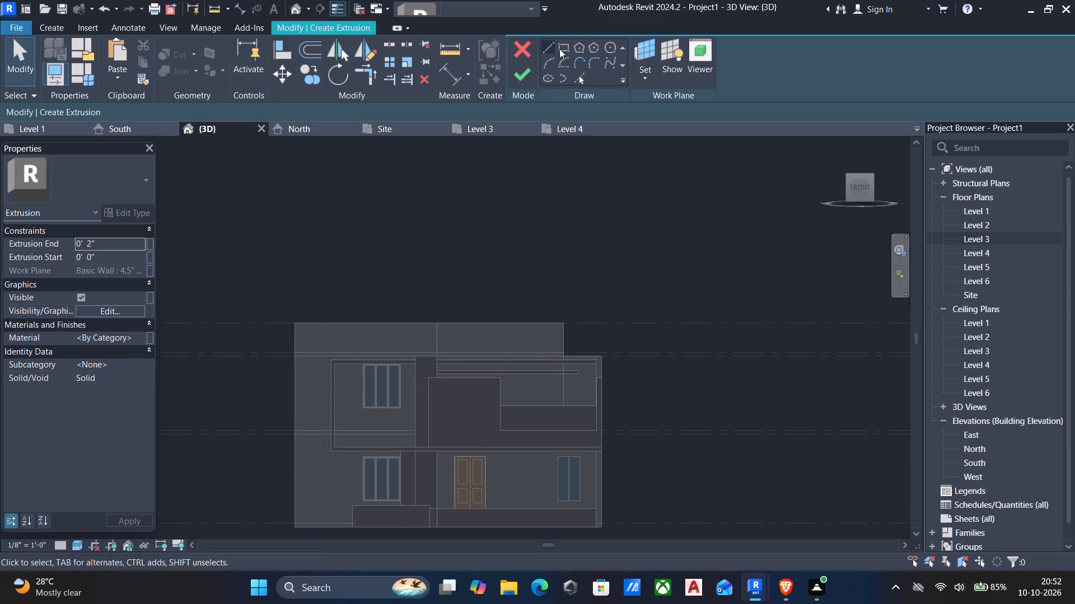
Sketch a vertical rectangle about 27' 6" tall beside the front windows, from the base up to Level 6, and finish the 2" extrusion.
{"action": "left_click", "coordinate": [559, 49]}
{"action": "scroll", "coordinate": [361, 482], "scroll_direction": "down", "scroll_amount": 1}
{"action": "middle_click", "coordinate": [370, 424]}
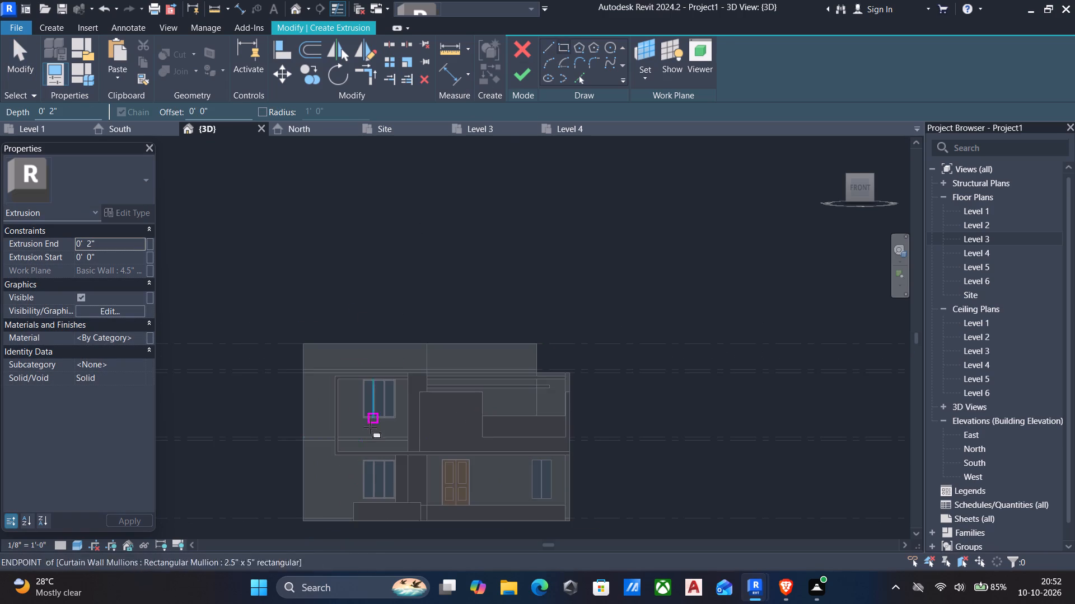
{"action": "scroll", "coordinate": [368, 459], "scroll_direction": "up", "scroll_amount": 3}
{"action": "scroll", "coordinate": [347, 504], "scroll_direction": "down", "scroll_amount": 4}
{"action": "left_click_drag", "start_coordinate": [349, 531], "coordinate": [350, 523]}
{"action": "scroll", "coordinate": [325, 399], "scroll_direction": "up", "scroll_amount": 5}
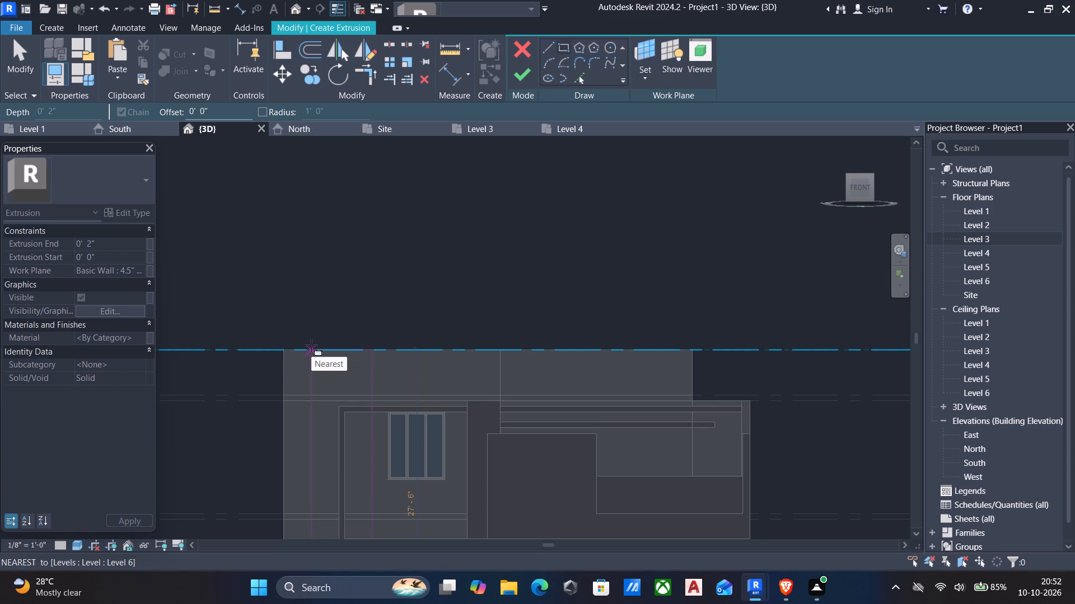
{"action": "left_click", "coordinate": [311, 345]}
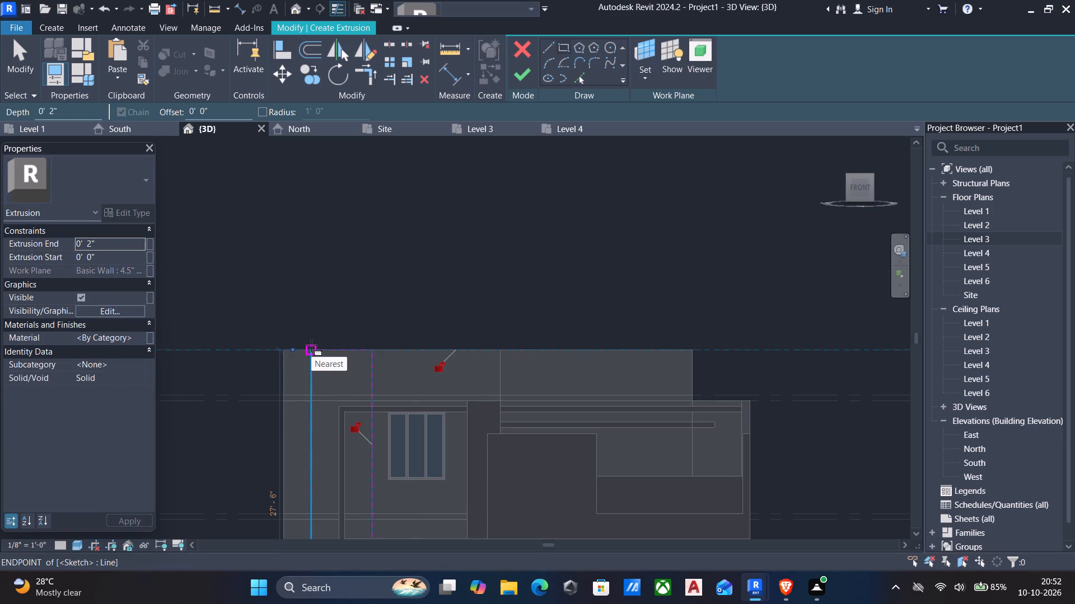
{"action": "key", "text": "Escape"}
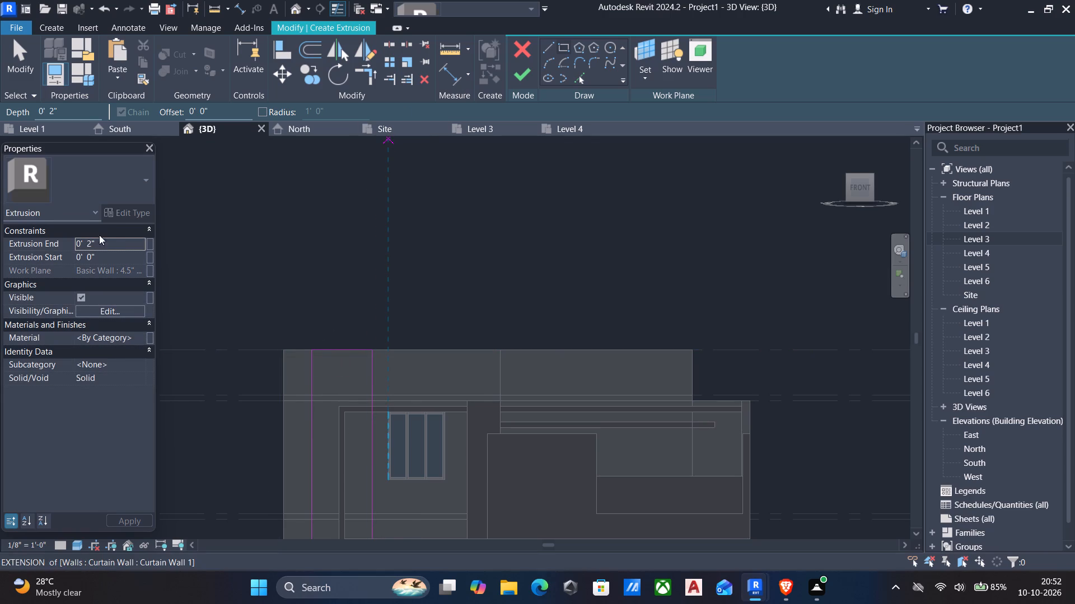
{"action": "left_click", "coordinate": [520, 76]}
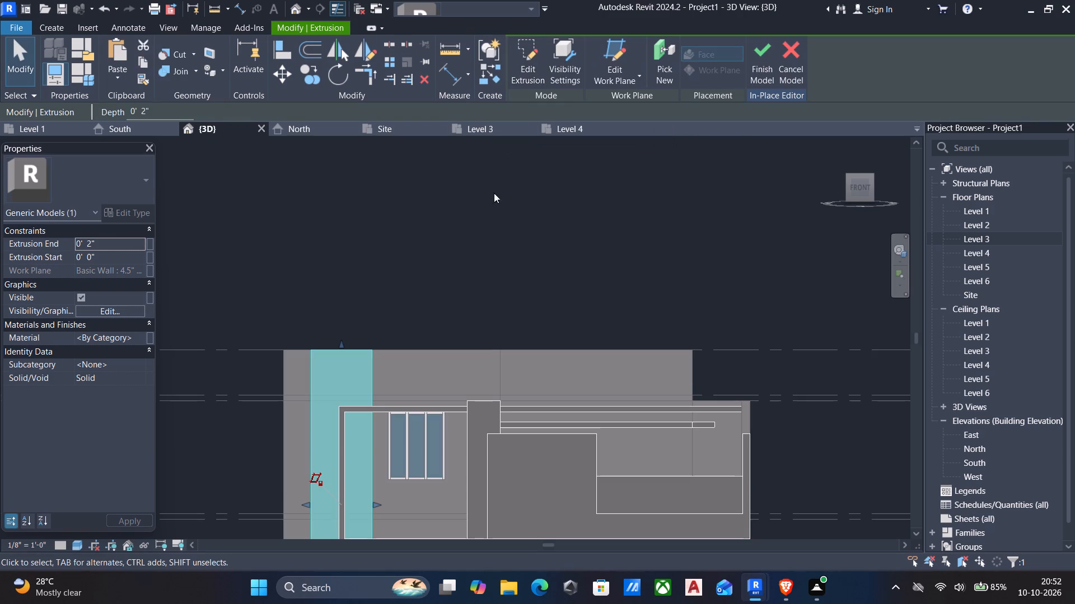
Open the Level 1 floor plan and finish the in-place model.
{"action": "double_click", "coordinate": [983, 210]}
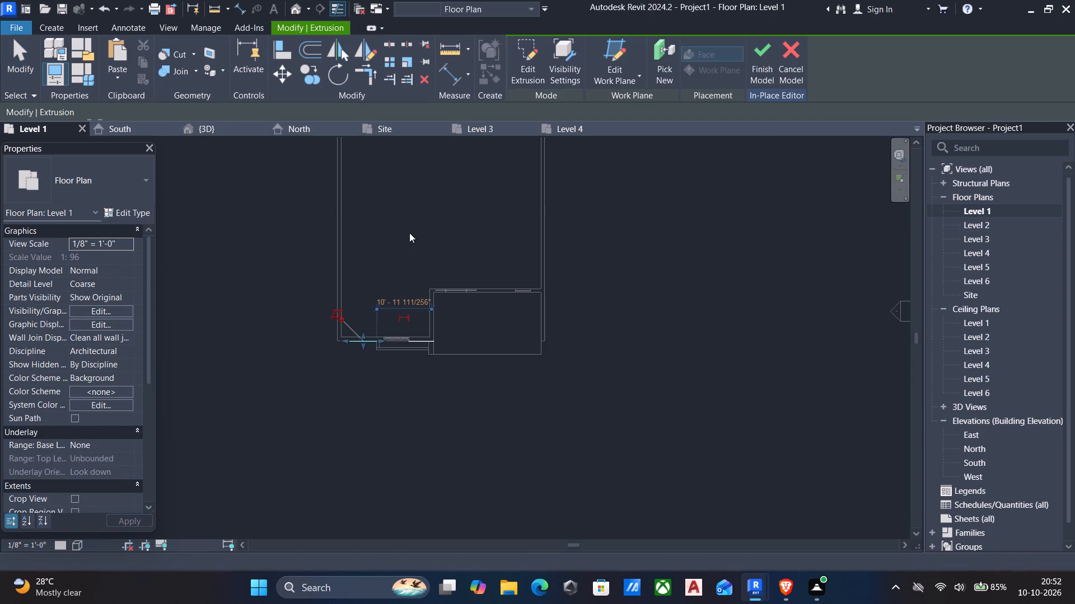
{"action": "left_click", "coordinate": [764, 45]}
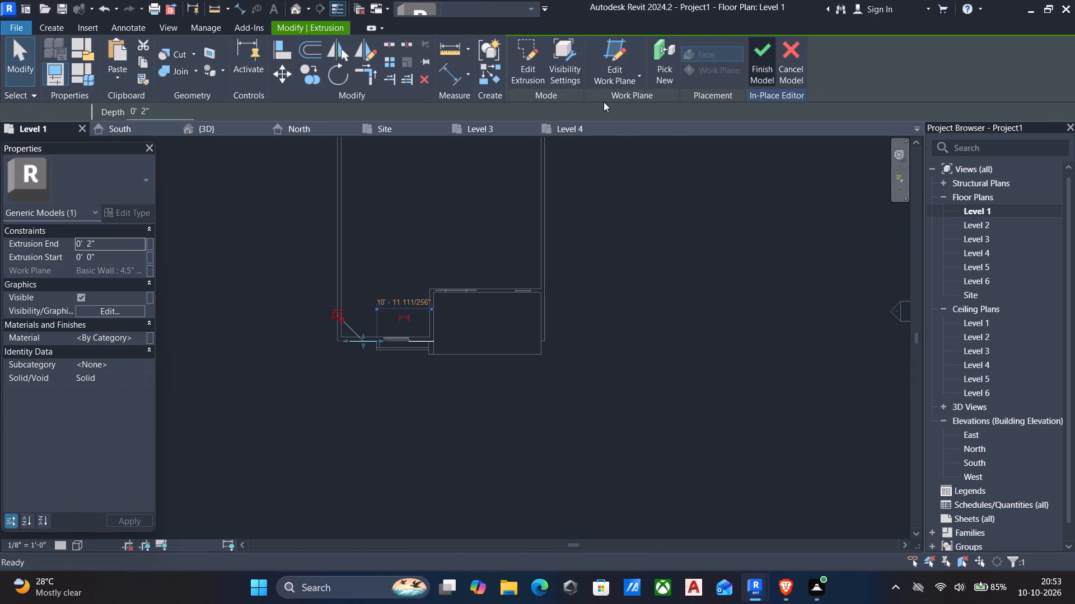
Nudge the west 9" exterior wall on Level 1 inward until its outer face sits slightly outside the new vertical strip's edge.
{"action": "left_click", "coordinate": [345, 233]}
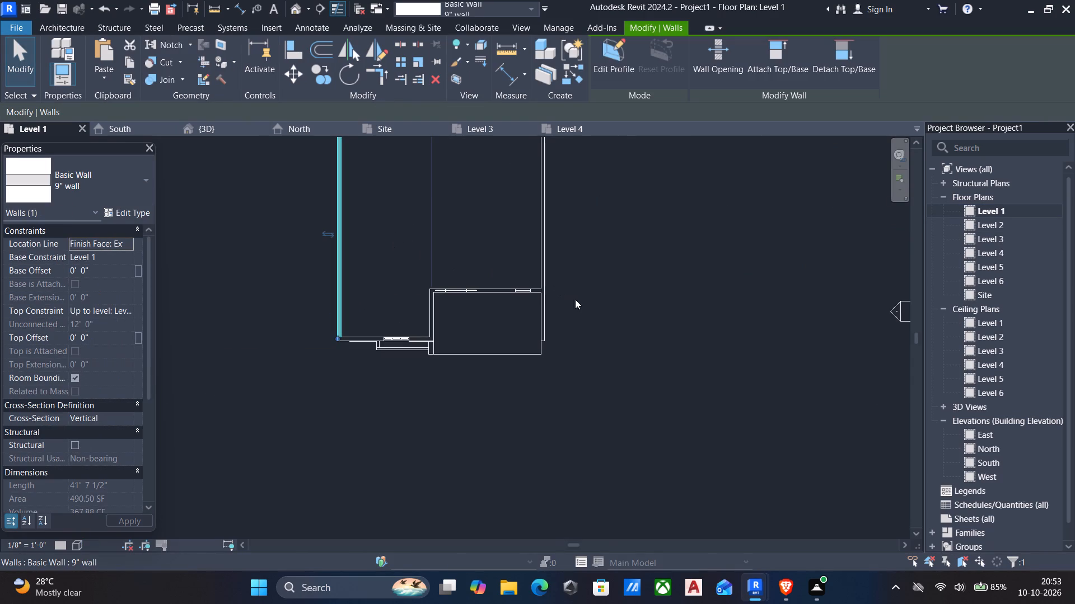
{"action": "scroll", "coordinate": [314, 369], "scroll_direction": "up", "scroll_amount": 6}
{"action": "scroll", "coordinate": [379, 334], "scroll_direction": "up", "scroll_amount": 6}
{"action": "key", "text": "Right"}
{"action": "key", "text": "Right"}
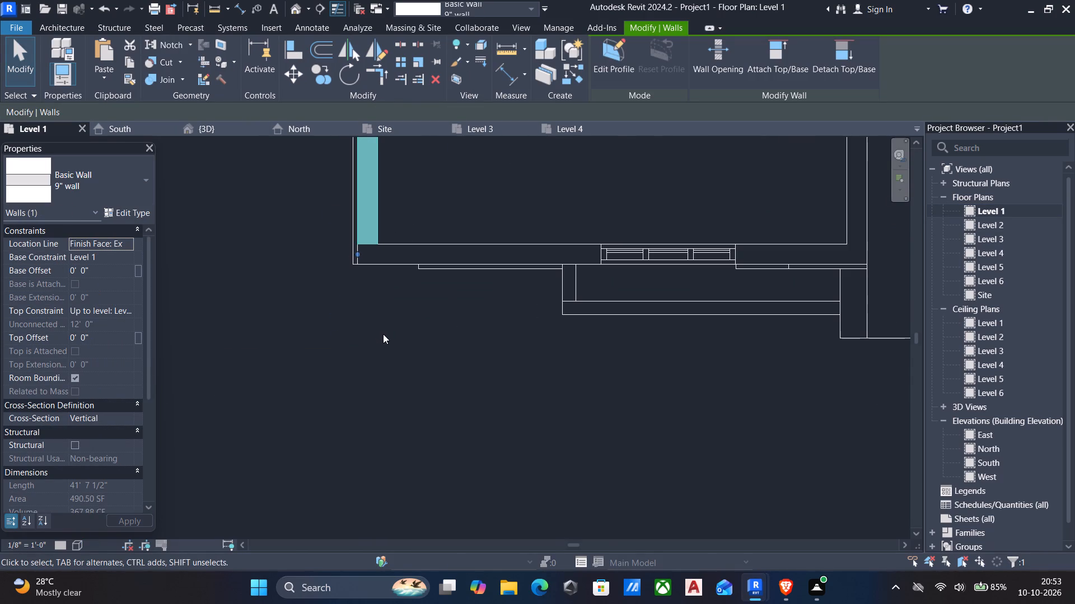
{"action": "key", "text": "Right"}
{"action": "key", "text": "Right"}
{"action": "key", "text": "Right"}
{"action": "key", "text": "Right"}
{"action": "key", "text": "Right"}
{"action": "key", "text": "Right"}
{"action": "key", "text": "Right"}
{"action": "key", "text": "Right"}
{"action": "key", "text": "Right"}
{"action": "key", "text": "Right"}
{"action": "key", "text": "Right"}
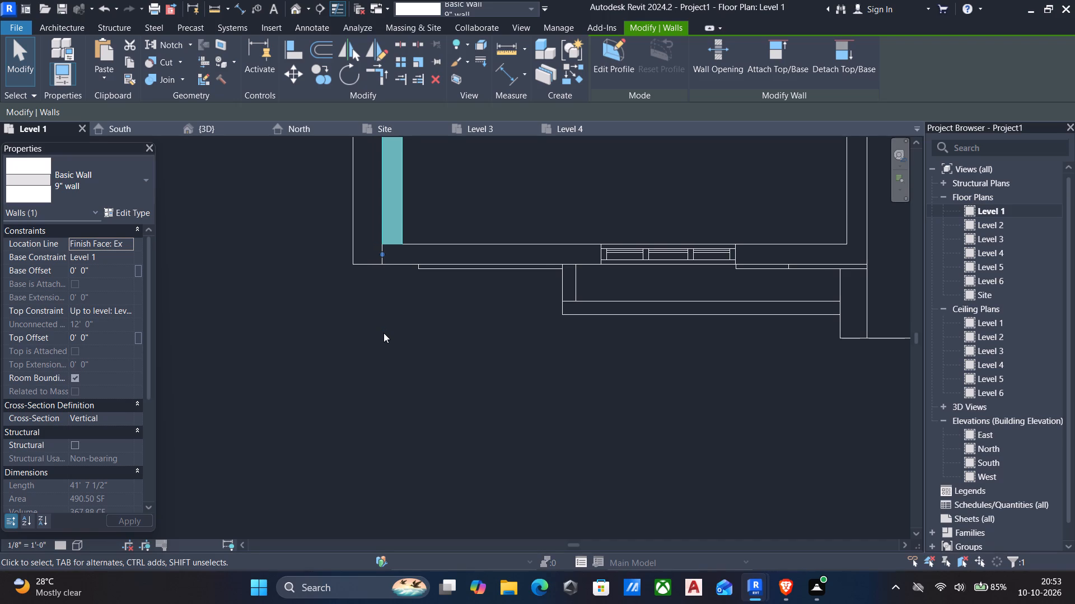
{"action": "key", "text": "Right"}
{"action": "key", "text": "Right"}
{"action": "key", "text": "Right"}
{"action": "key", "text": "Right"}
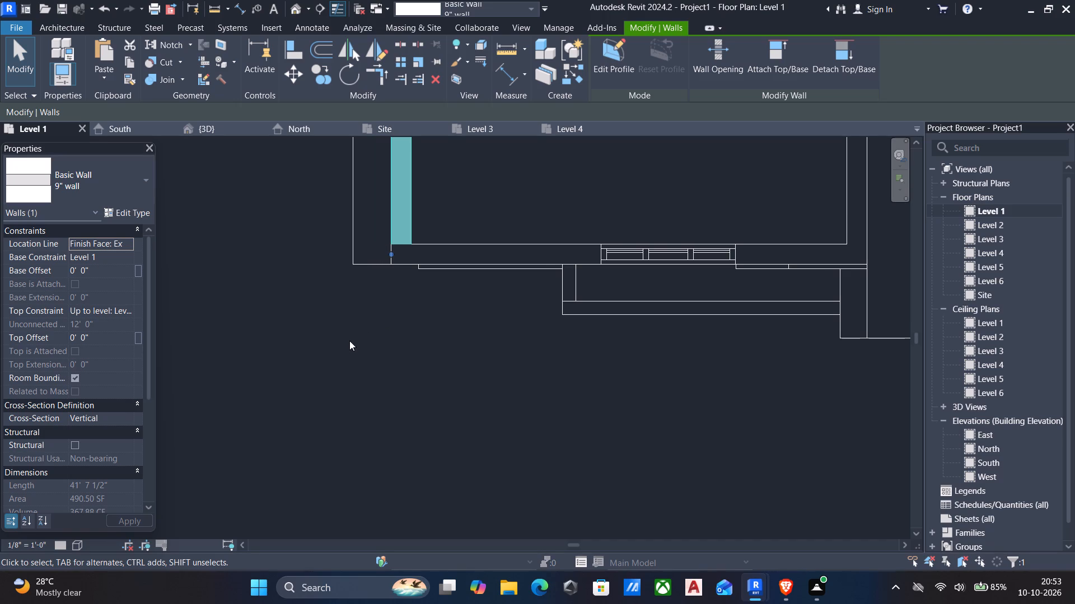
{"action": "key", "text": "Escape"}
Edit the Level 1 floor boundary, aligning its west edge with the moved wall's outer face, and finish the sketch.
{"action": "middle_click_drag", "start_coordinate": [365, 292], "coordinate": [372, 416]}
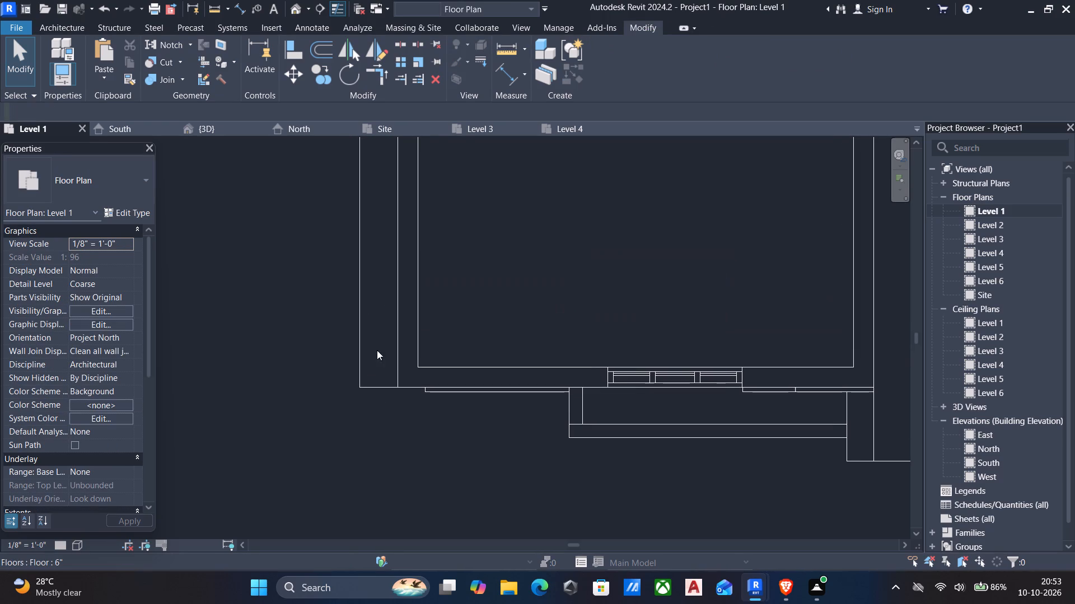
{"action": "left_click", "coordinate": [361, 329]}
{"action": "left_click", "coordinate": [606, 44]}
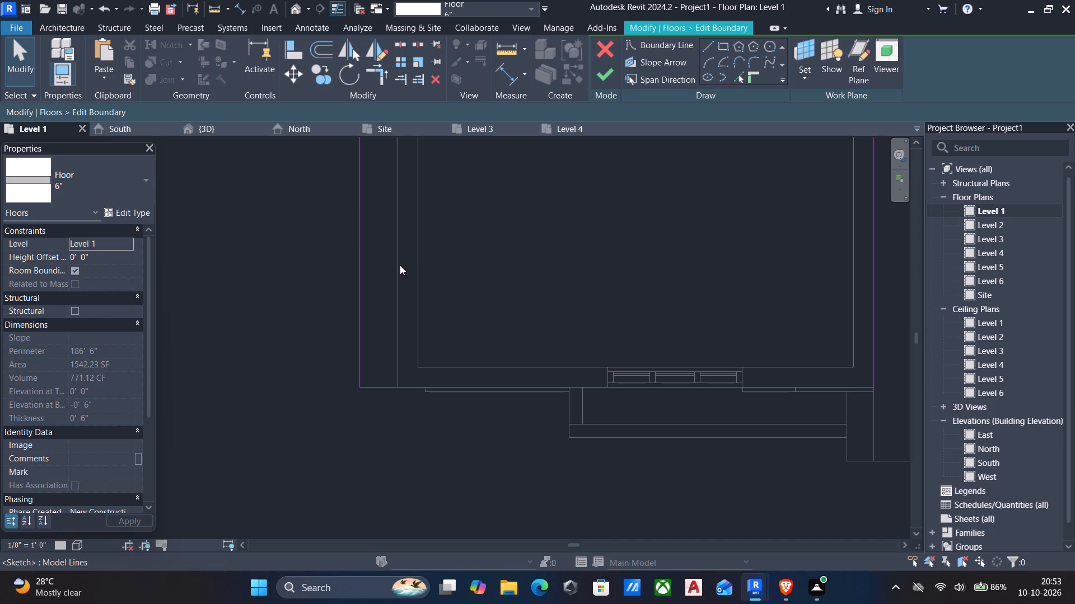
{"action": "key", "text": "a"}
{"action": "key", "text": "l"}
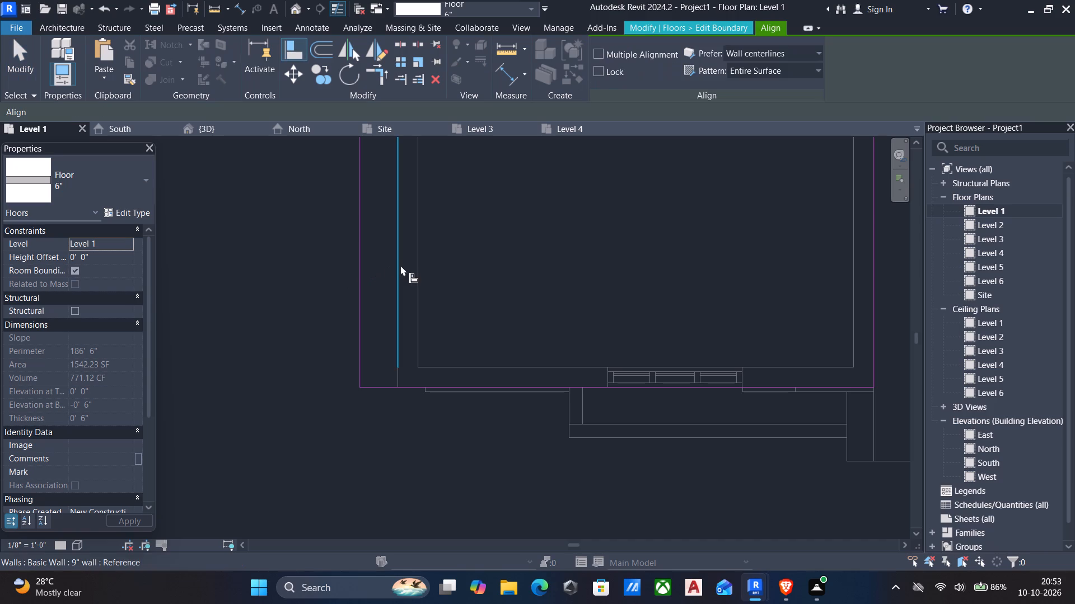
{"action": "left_click", "coordinate": [400, 265]}
{"action": "left_click", "coordinate": [360, 281]}
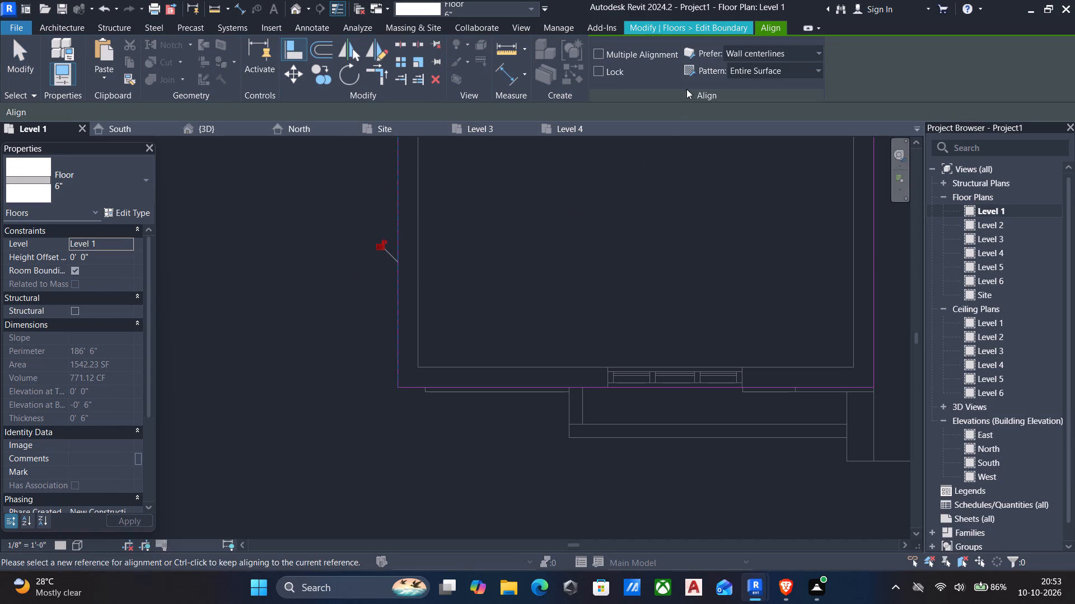
{"action": "left_click", "coordinate": [667, 29]}
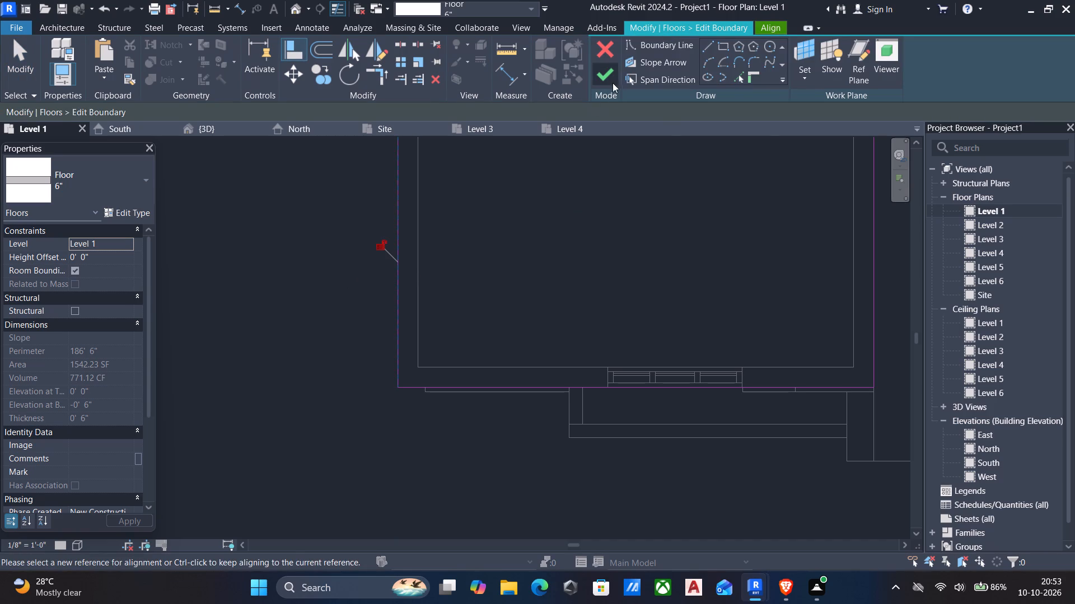
{"action": "left_click", "coordinate": [611, 83]}
Examine the front facade in 3D from the front and oblique angles, checking the upper-floor wall against the moved Level 1 wall.
{"action": "left_click", "coordinate": [301, 12]}
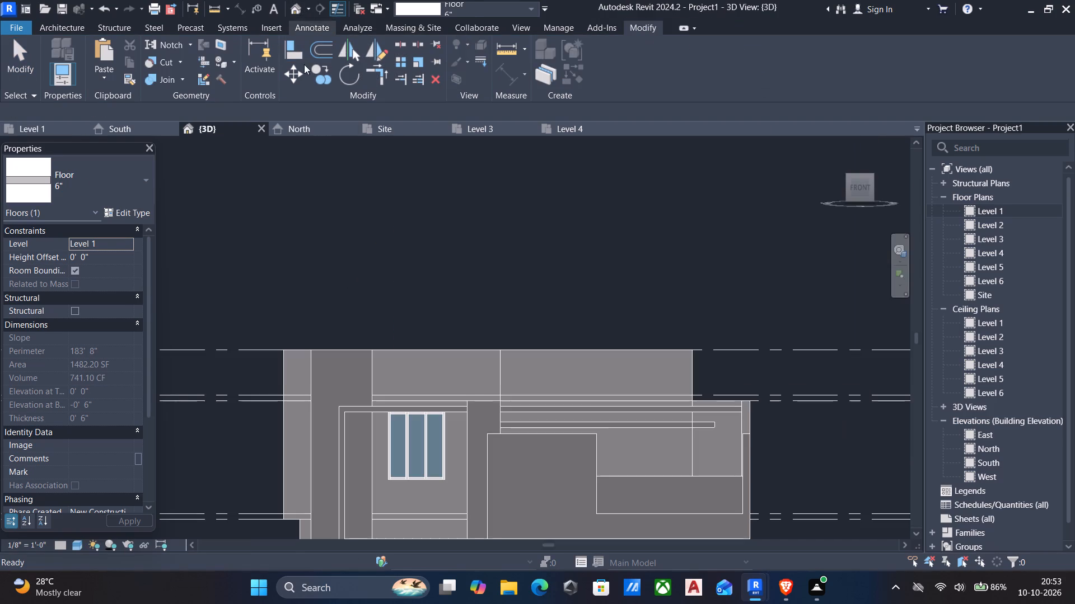
{"action": "scroll", "coordinate": [285, 425], "scroll_direction": "down", "scroll_amount": 6}
{"action": "scroll", "coordinate": [304, 404], "scroll_direction": "up", "scroll_amount": 7}
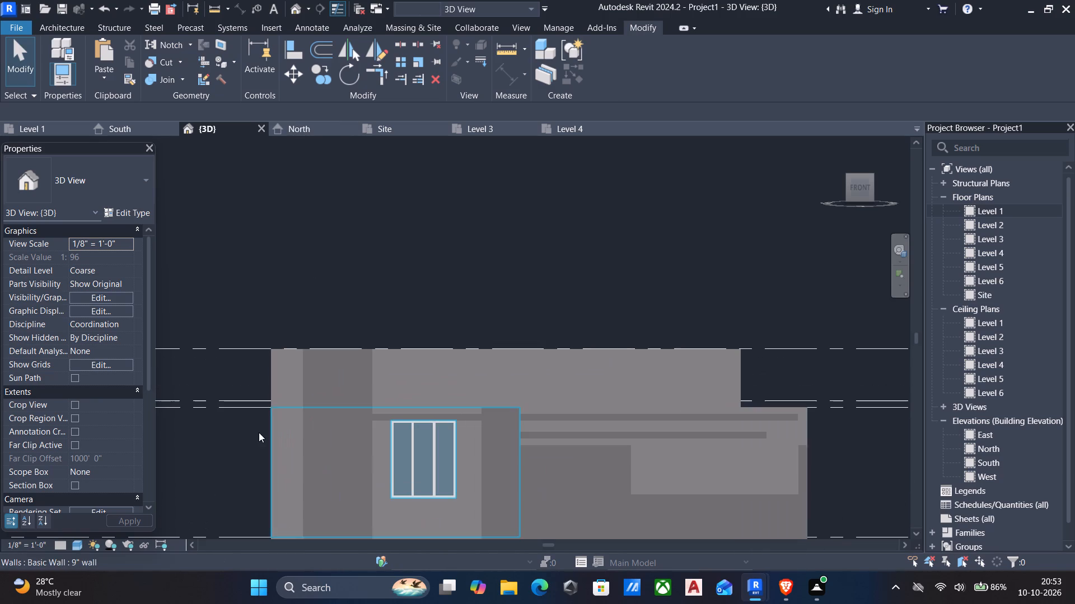
{"action": "left_click", "coordinate": [273, 431]}
{"action": "scroll", "coordinate": [273, 432], "scroll_direction": "down", "scroll_amount": 6}
{"action": "middle_click_drag", "start_coordinate": [280, 430], "coordinate": [313, 390]}
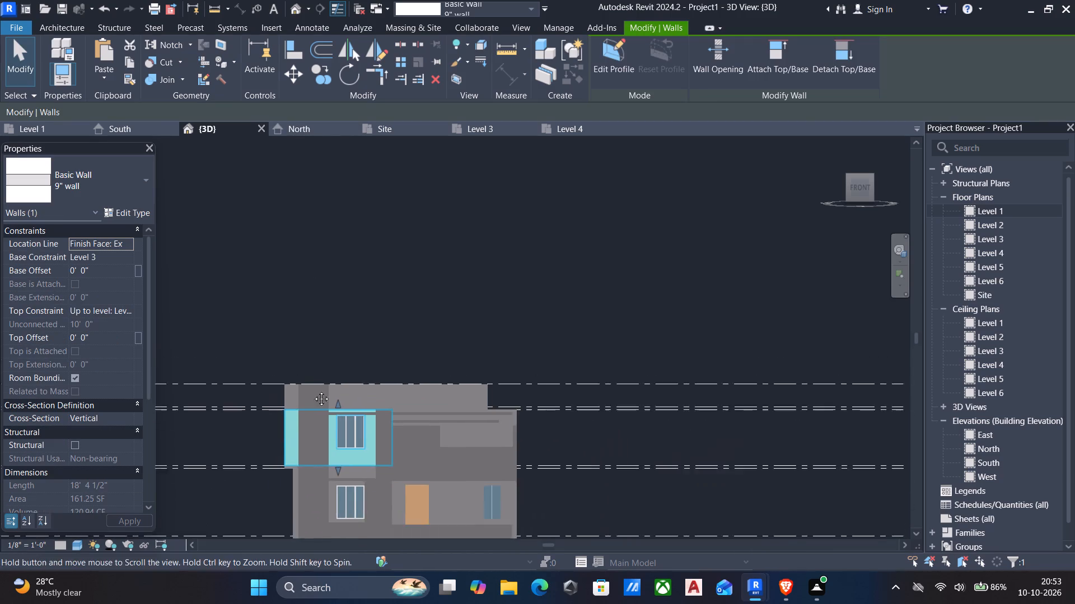
{"action": "middle_click_drag", "start_coordinate": [313, 390], "coordinate": [331, 365]}
{"action": "scroll", "coordinate": [339, 402], "scroll_direction": "up", "scroll_amount": 4}
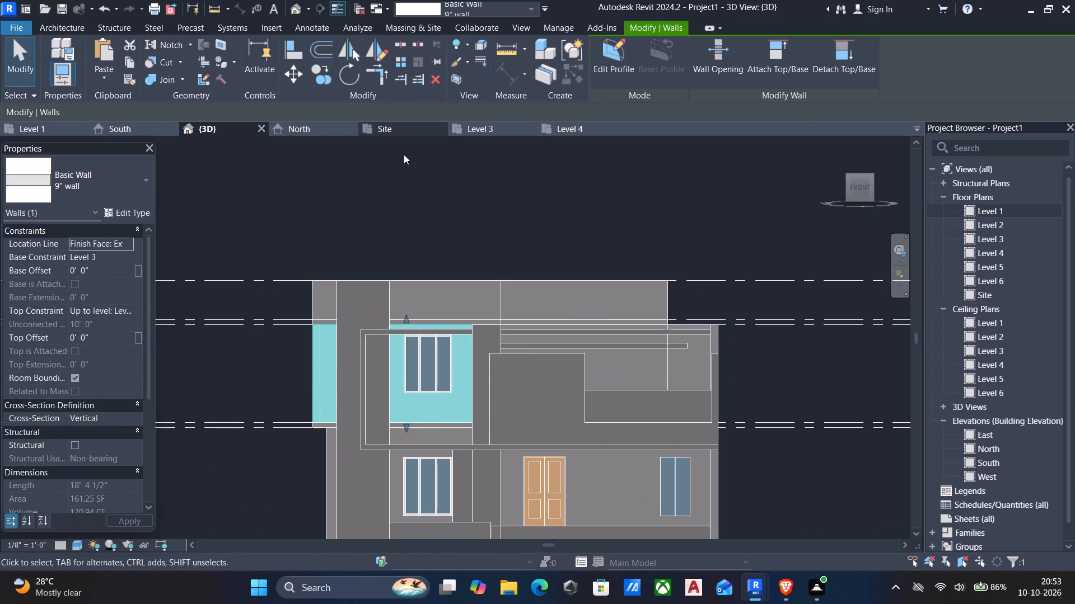
{"action": "key", "text": "Escape"}
{"action": "left_click", "coordinate": [315, 361]}
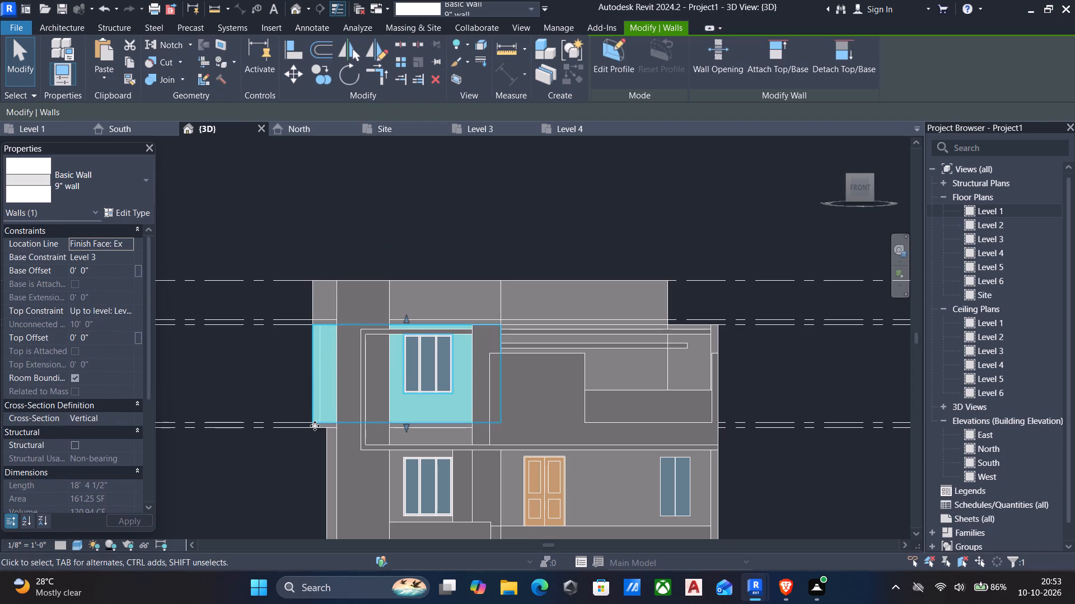
{"action": "scroll", "coordinate": [317, 440], "scroll_direction": "down", "scroll_amount": 7}
{"action": "middle_click_drag", "start_coordinate": [317, 441], "coordinate": [427, 475], "text": "shift"}
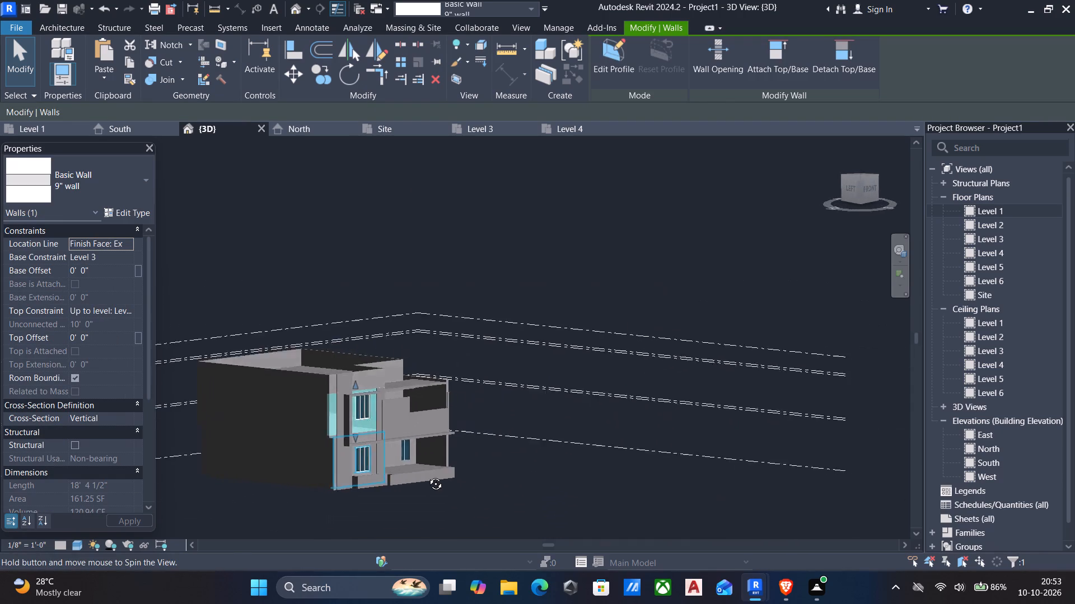
{"action": "middle_click_drag", "start_coordinate": [427, 475], "coordinate": [295, 525], "text": "shift"}
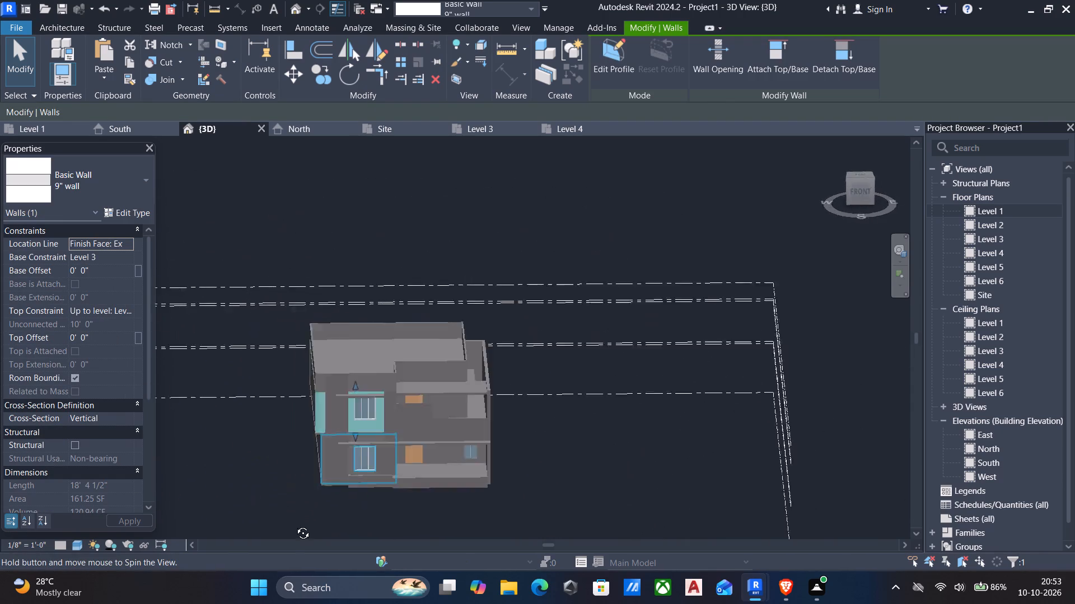
{"action": "middle_click_drag", "start_coordinate": [295, 525], "coordinate": [330, 504], "text": "shift"}
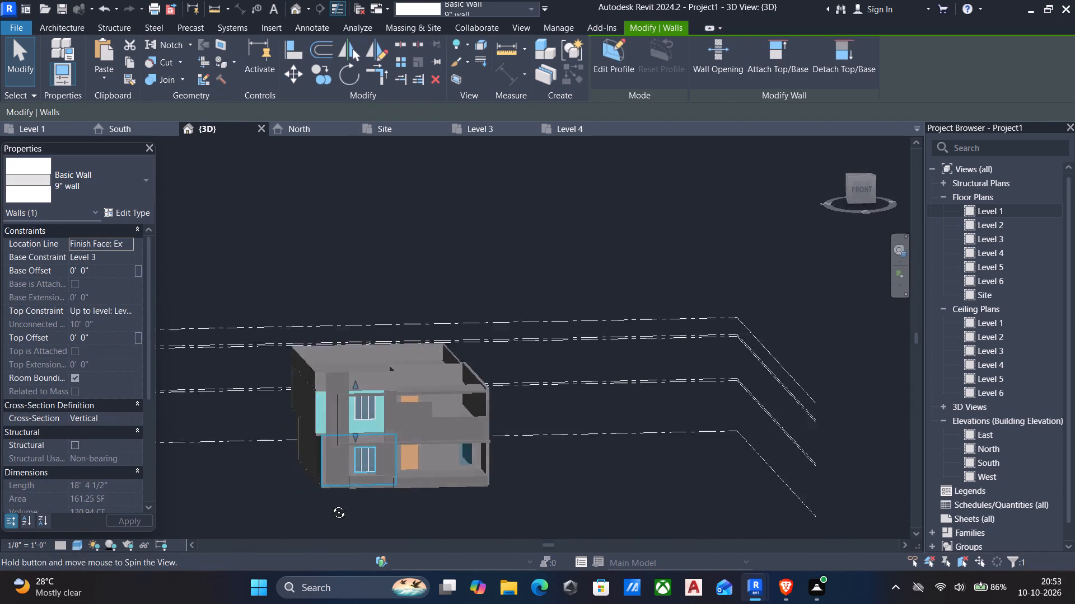
{"action": "middle_click_drag", "start_coordinate": [330, 504], "coordinate": [330, 516], "text": "shift"}
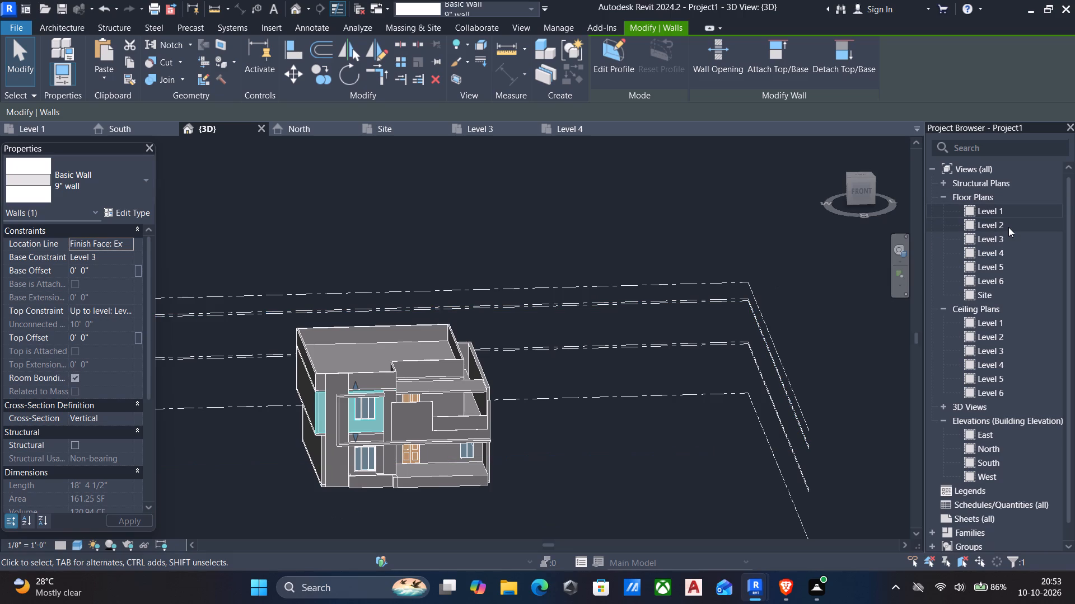
In the Level 2 floor plan, align the upper-floor west 9" wall's inner face with the moved Level 1 west wall's inner face.
{"action": "double_click", "coordinate": [1000, 222]}
{"action": "scroll", "coordinate": [377, 285], "scroll_direction": "up", "scroll_amount": 6}
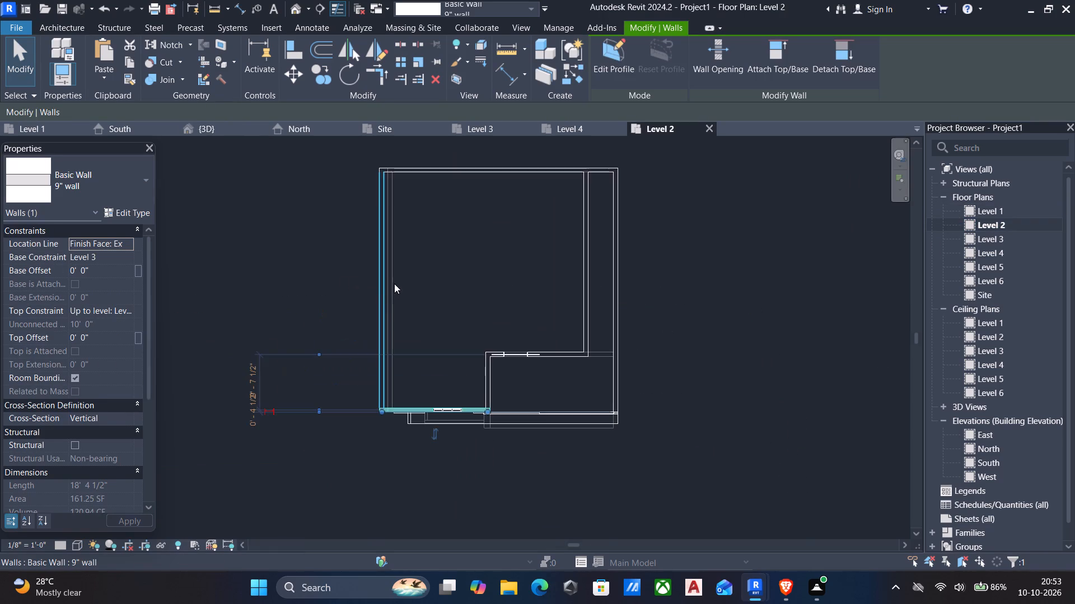
{"action": "scroll", "coordinate": [394, 272], "scroll_direction": "up", "scroll_amount": 6}
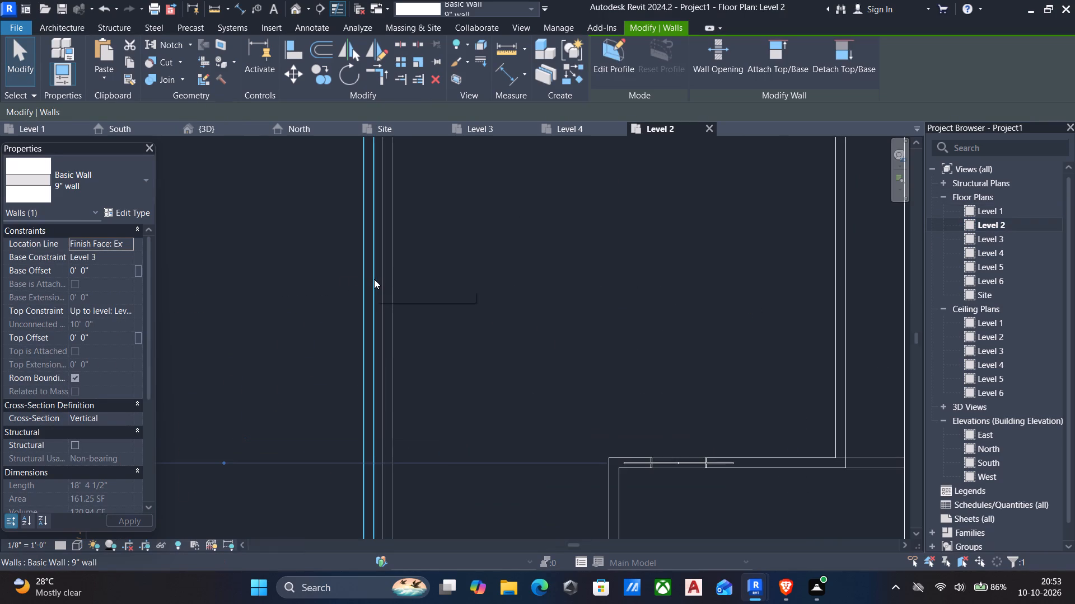
{"action": "key", "text": "a"}
{"action": "key", "text": "l"}
{"action": "left_click", "coordinate": [392, 272]}
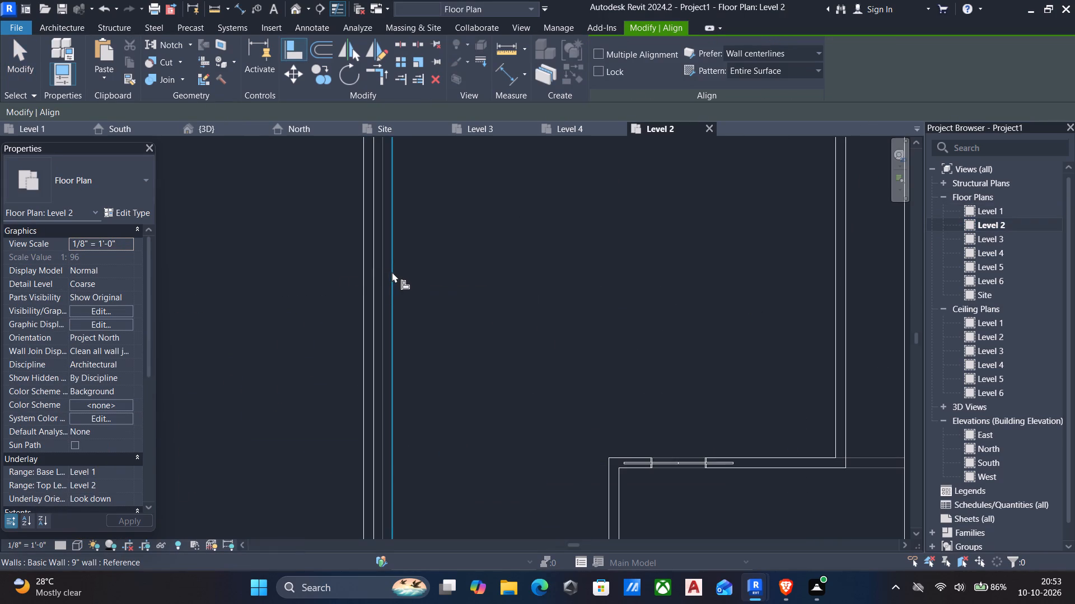
{"action": "left_click", "coordinate": [378, 284]}
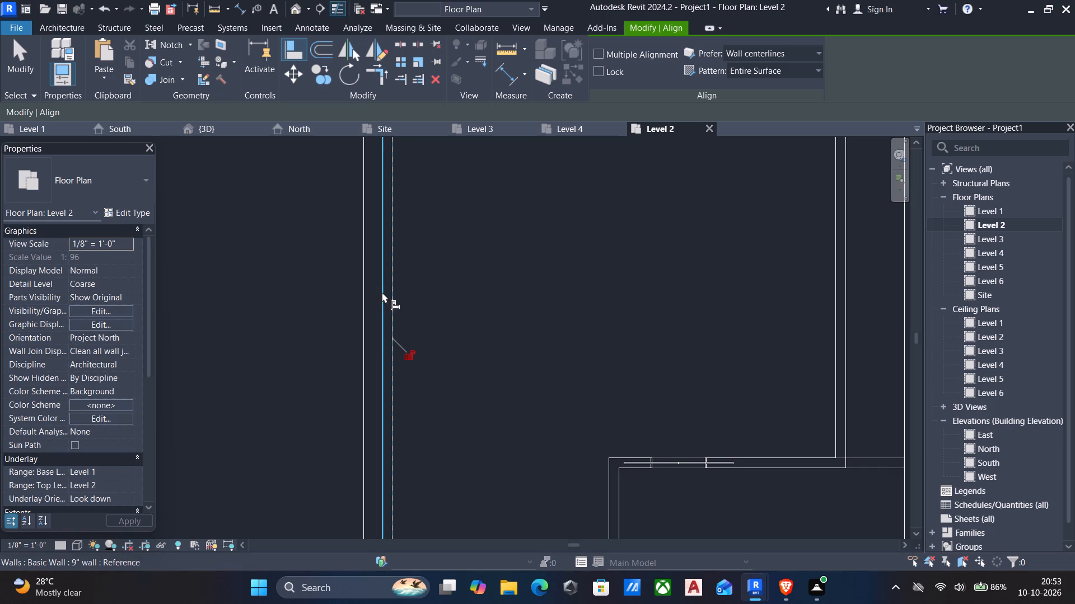
Align the west edge of the upper 6" floor with the moved west wall's outer face.
{"action": "left_click", "coordinate": [384, 292]}
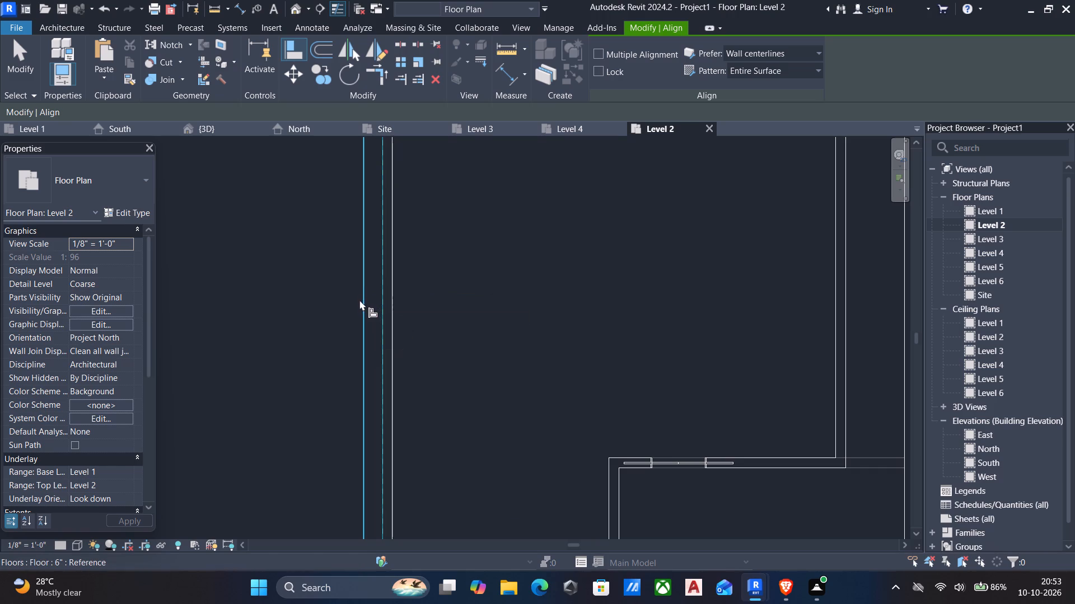
{"action": "left_click", "coordinate": [359, 300]}
{"action": "key", "text": "Escape"}
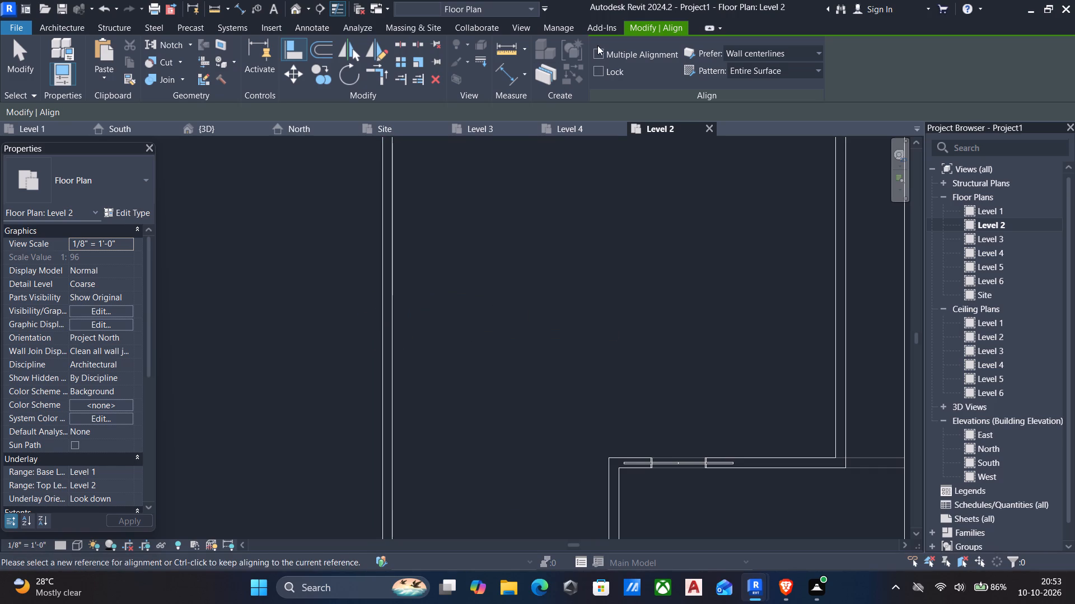
Examine the west wall and roof edge near the front corner in 3D, and check the Level 3 floor plan.
{"action": "left_click", "coordinate": [295, 9]}
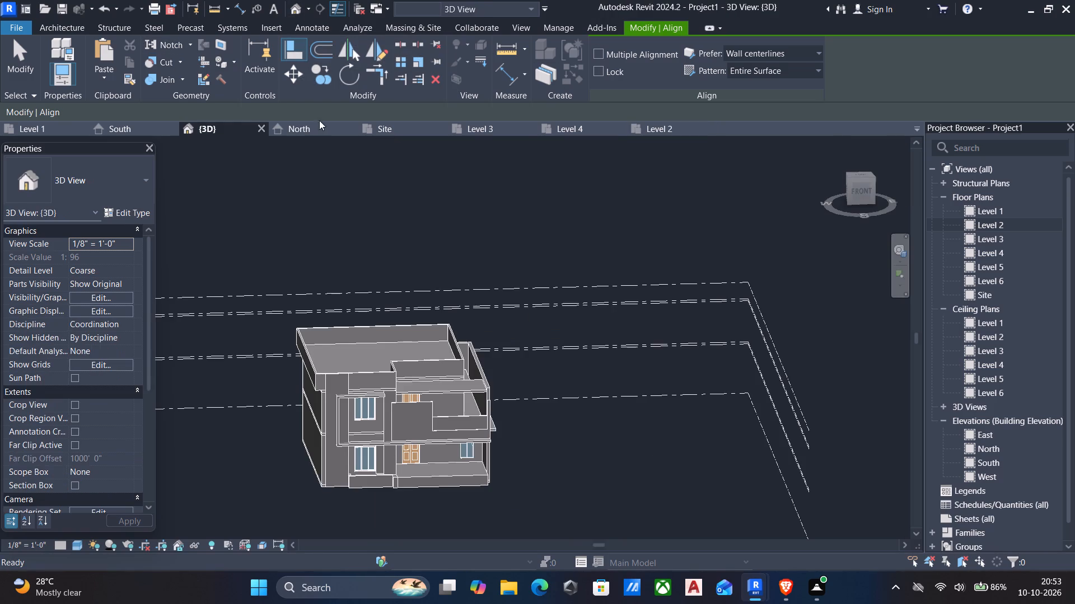
{"action": "scroll", "coordinate": [323, 393], "scroll_direction": "up", "scroll_amount": 6}
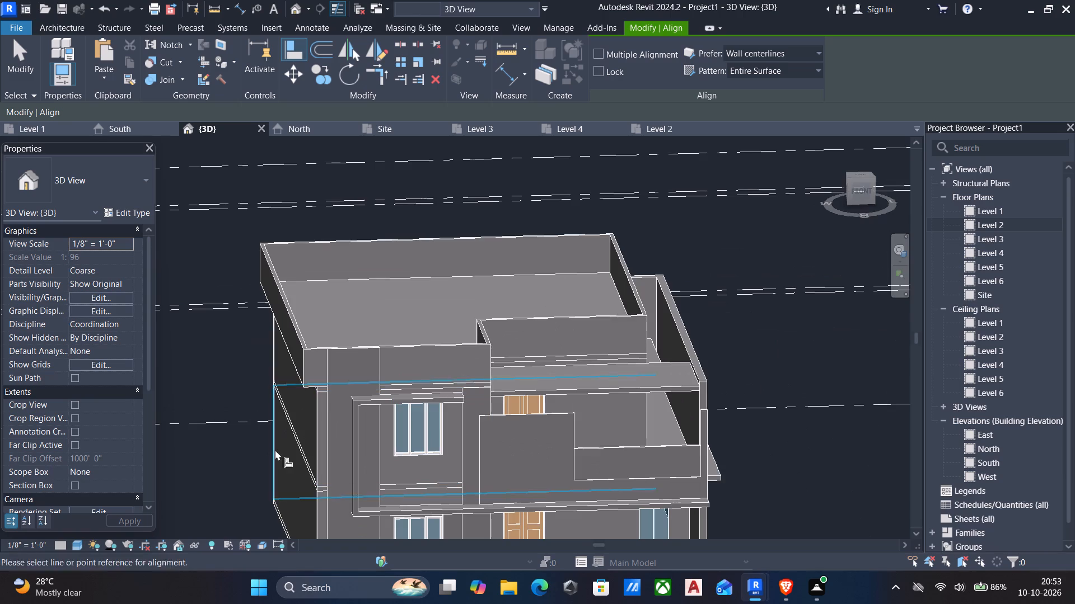
{"action": "scroll", "coordinate": [289, 460], "scroll_direction": "up", "scroll_amount": 6}
{"action": "scroll", "coordinate": [334, 469], "scroll_direction": "up", "scroll_amount": 7}
{"action": "scroll", "coordinate": [336, 468], "scroll_direction": "down", "scroll_amount": 8}
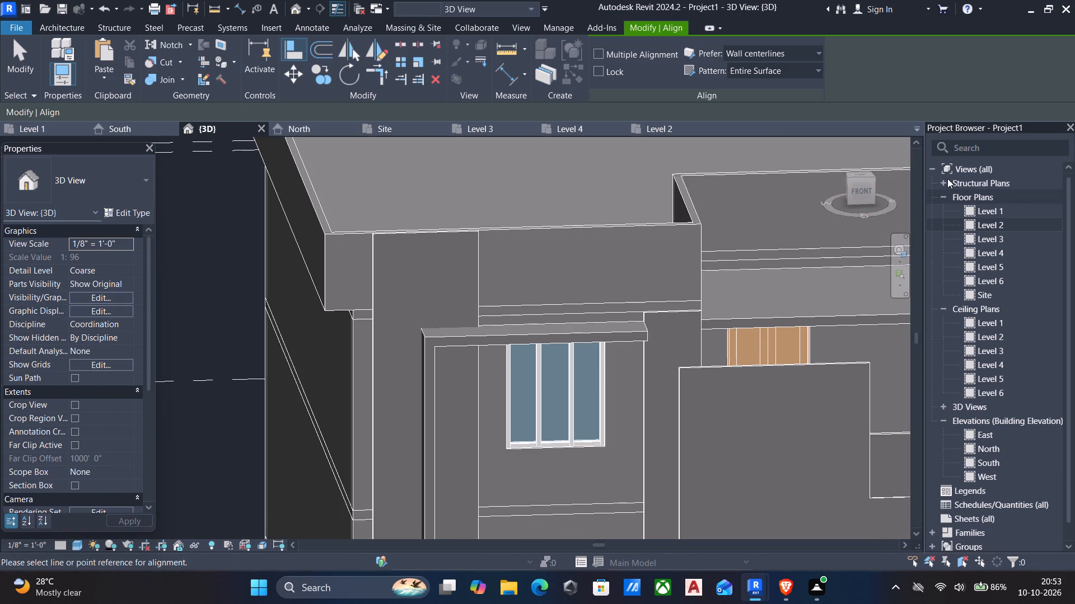
{"action": "double_click", "coordinate": [999, 239]}
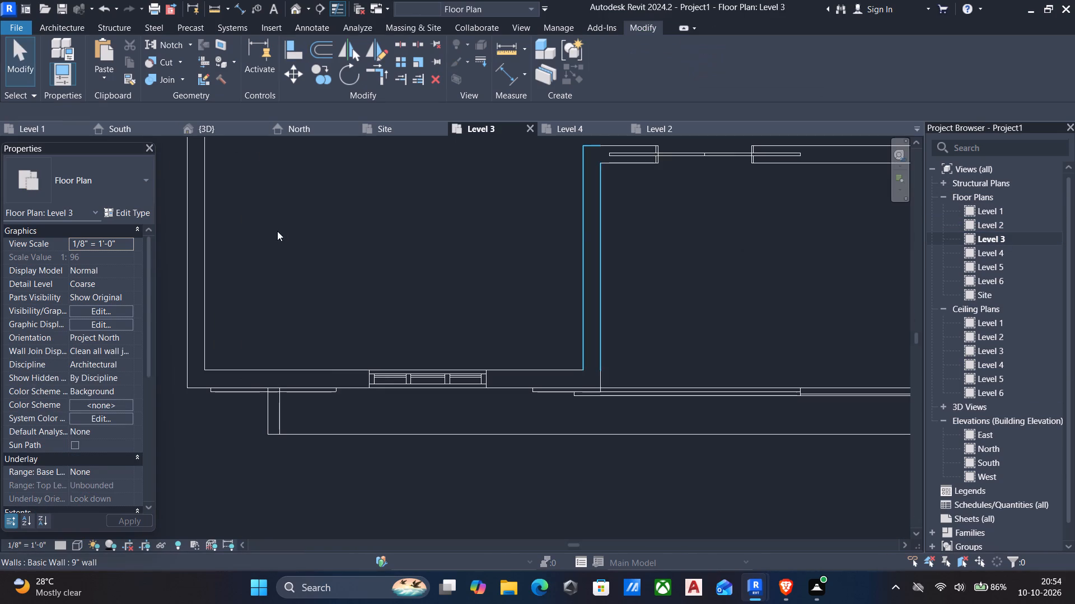
{"action": "scroll", "coordinate": [295, 267], "scroll_direction": "down", "scroll_amount": 6}
{"action": "scroll", "coordinate": [445, 369], "scroll_direction": "up", "scroll_amount": 1}
{"action": "scroll", "coordinate": [430, 289], "scroll_direction": "down", "scroll_amount": 3}
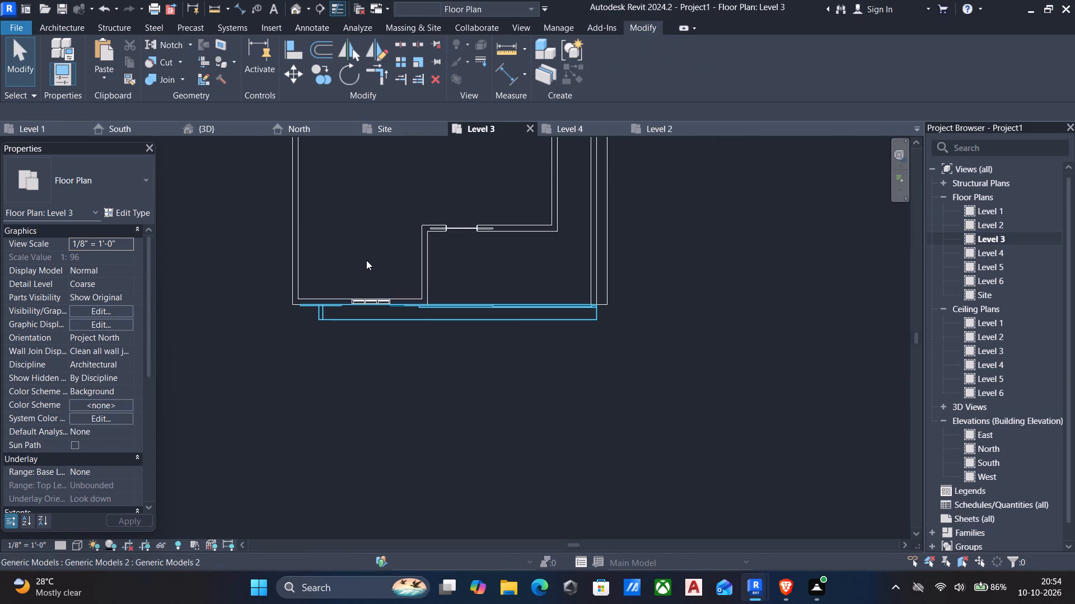
{"action": "scroll", "coordinate": [321, 196], "scroll_direction": "up", "scroll_amount": 1}
{"action": "middle_click_drag", "start_coordinate": [320, 196], "coordinate": [379, 351]}
Find the west 4.5" parapet wall from the Level 4 plan and delete it from the roof edge in the 3D view.
{"action": "double_click", "coordinate": [993, 252]}
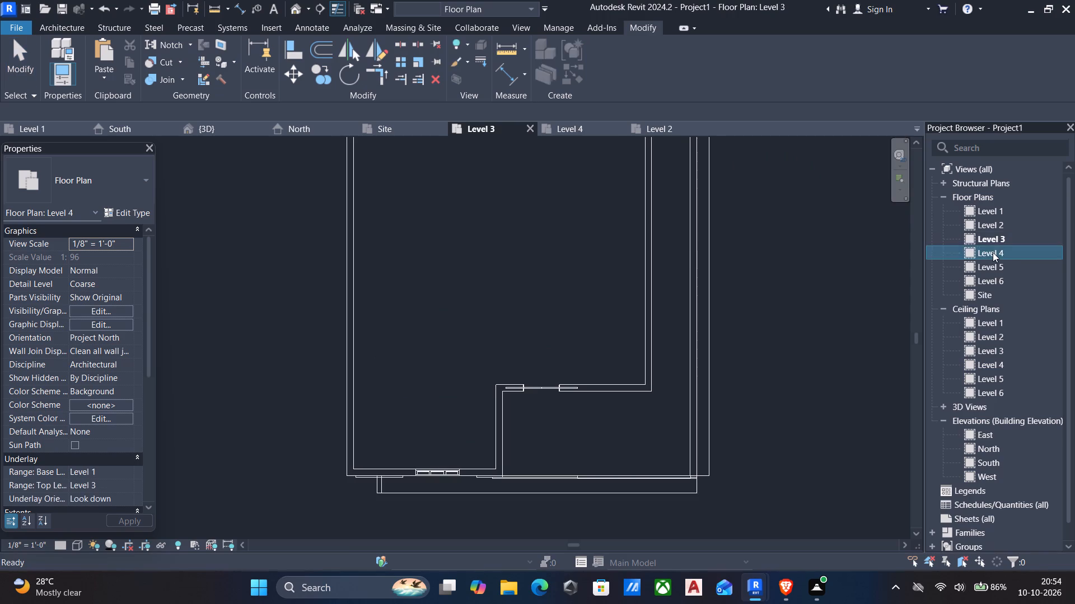
{"action": "scroll", "coordinate": [576, 290], "scroll_direction": "up", "scroll_amount": 6}
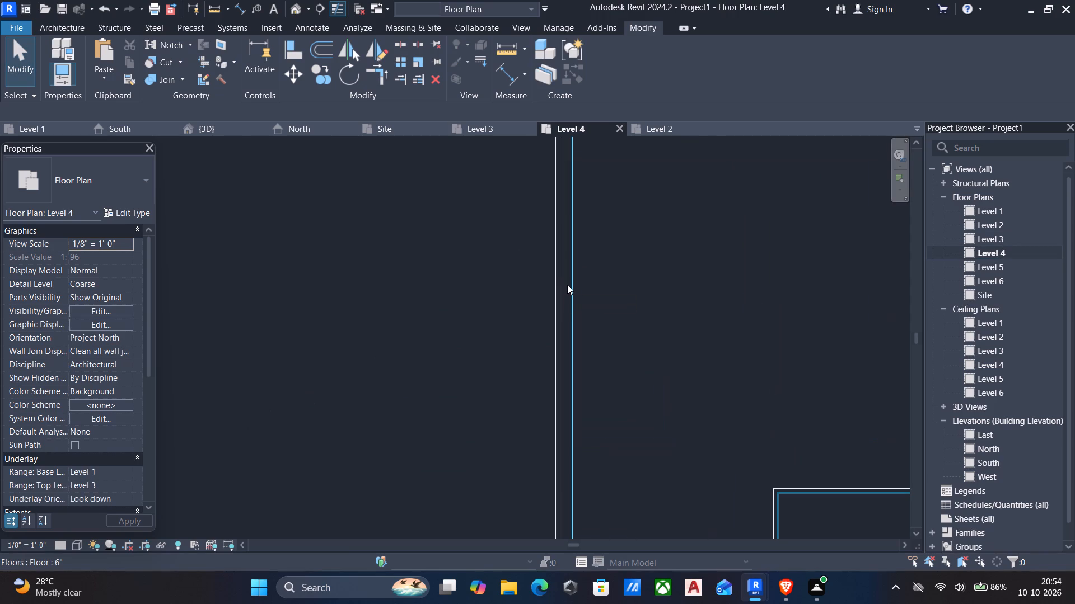
{"action": "scroll", "coordinate": [566, 285], "scroll_direction": "up", "scroll_amount": 10}
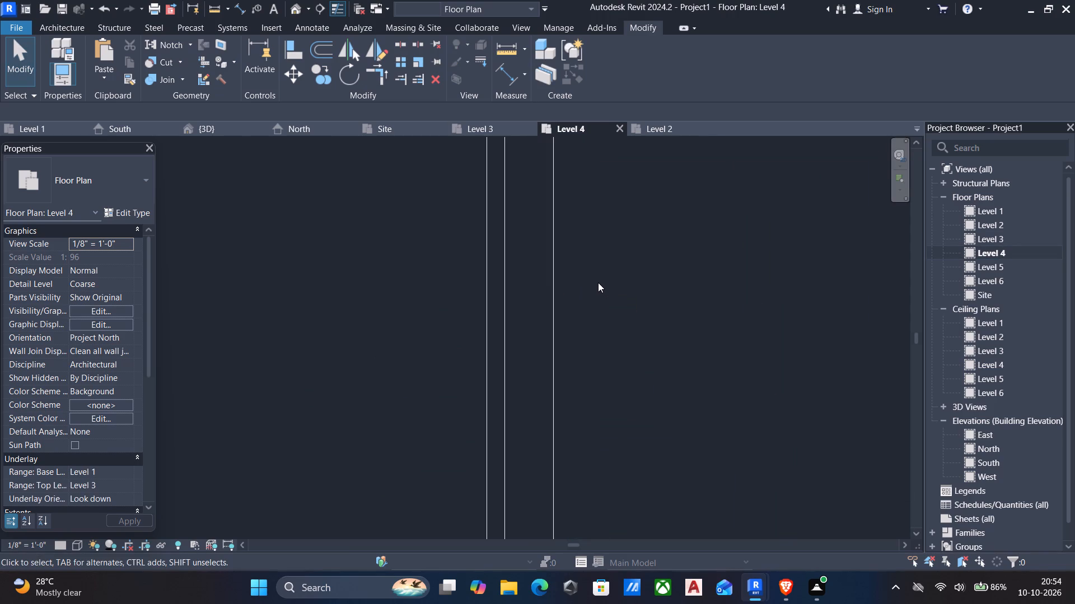
{"action": "key", "text": "Escape"}
{"action": "left_click_drag", "start_coordinate": [433, 273], "coordinate": [569, 358]}
{"action": "left_click", "coordinate": [507, 330]}
{"action": "scroll", "coordinate": [396, 328], "scroll_direction": "down", "scroll_amount": 20}
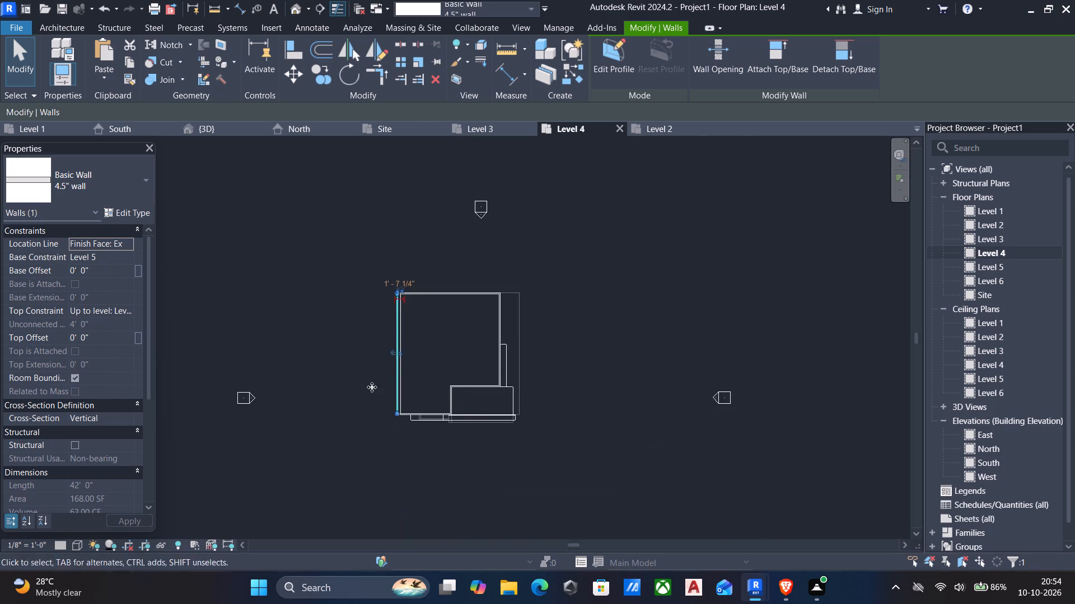
{"action": "scroll", "coordinate": [337, 393], "scroll_direction": "up", "scroll_amount": 7}
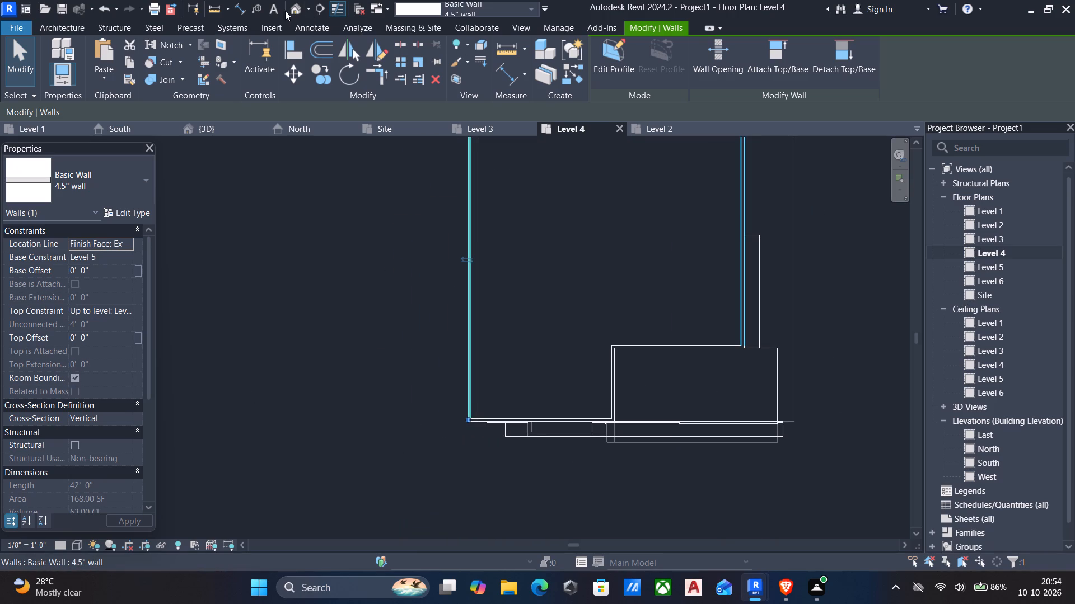
{"action": "left_click", "coordinate": [294, 11]}
{"action": "left_click", "coordinate": [322, 297]}
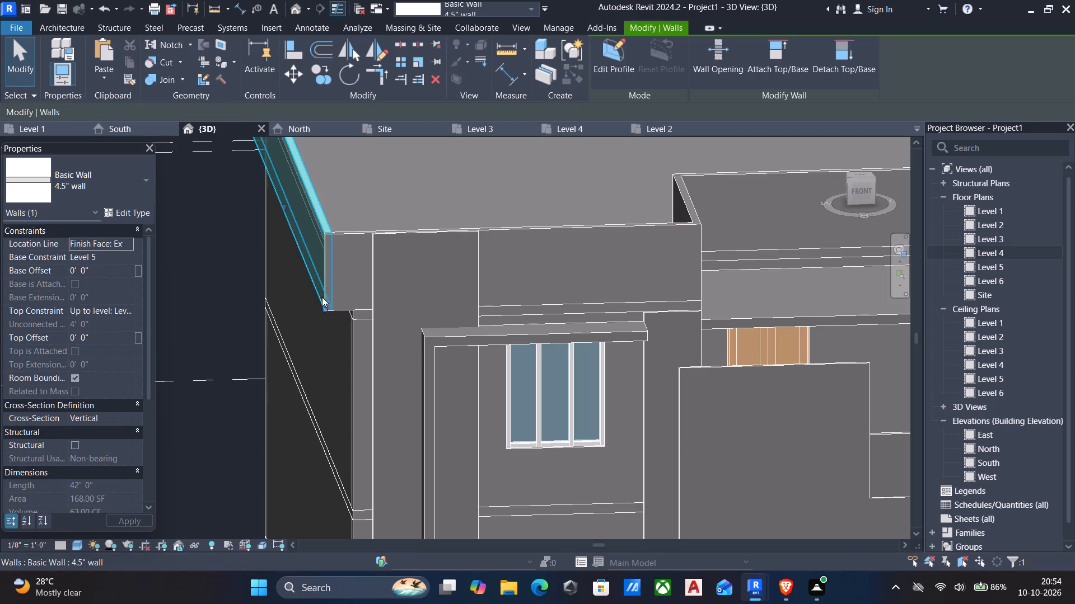
{"action": "key", "text": "Delete"}
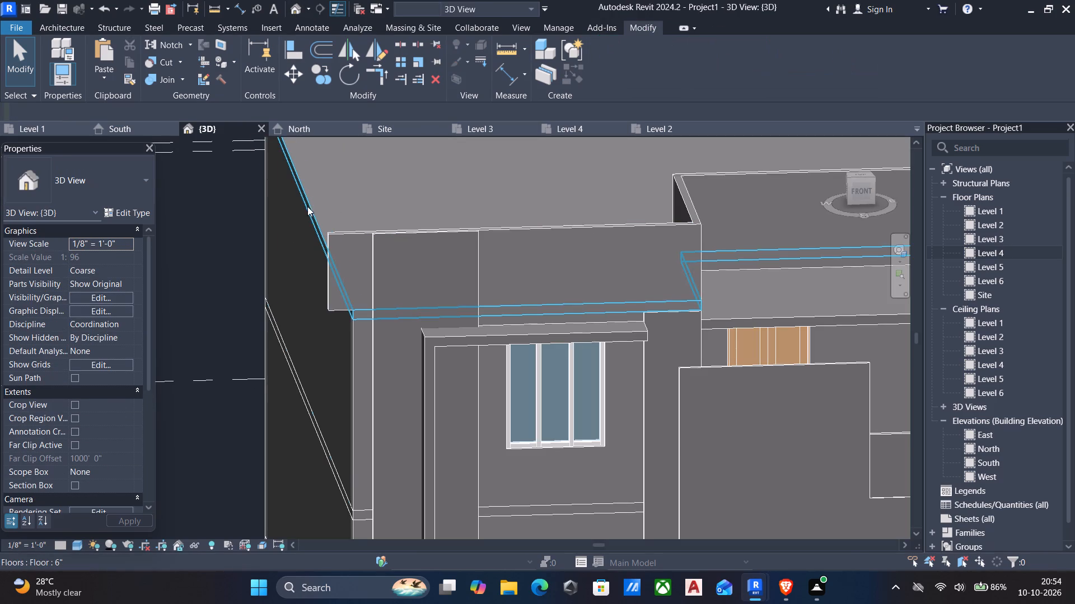
In the Level 5 plan, draw a 4.5" wall similar to the north parapet along the roof floor's west edge, facing inward.
{"action": "middle_click_drag", "start_coordinate": [307, 239], "coordinate": [420, 88]}
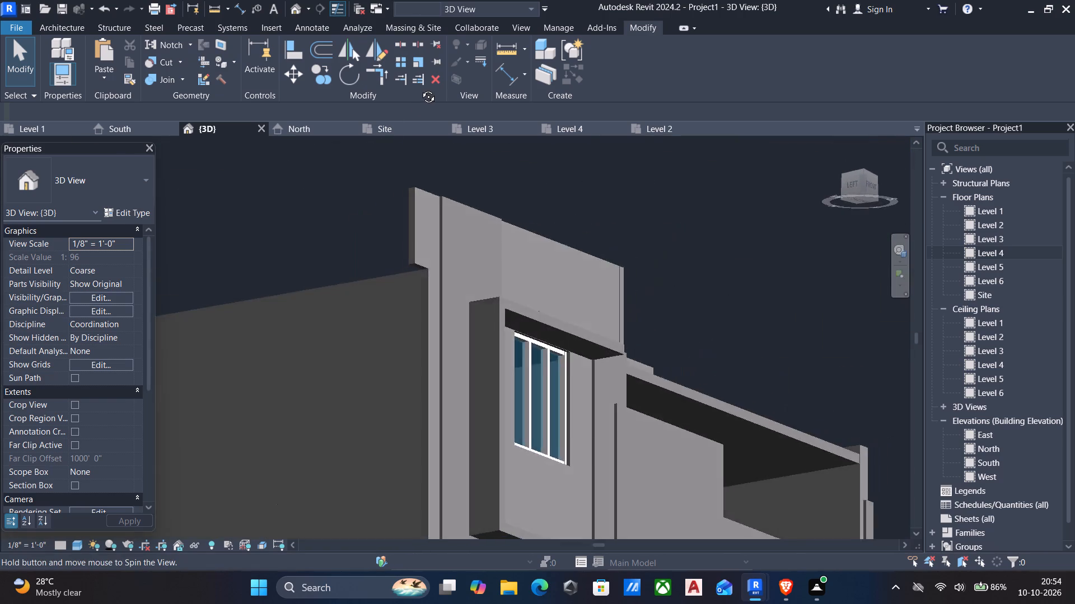
{"action": "middle_click_drag", "start_coordinate": [420, 88], "coordinate": [656, 412]}
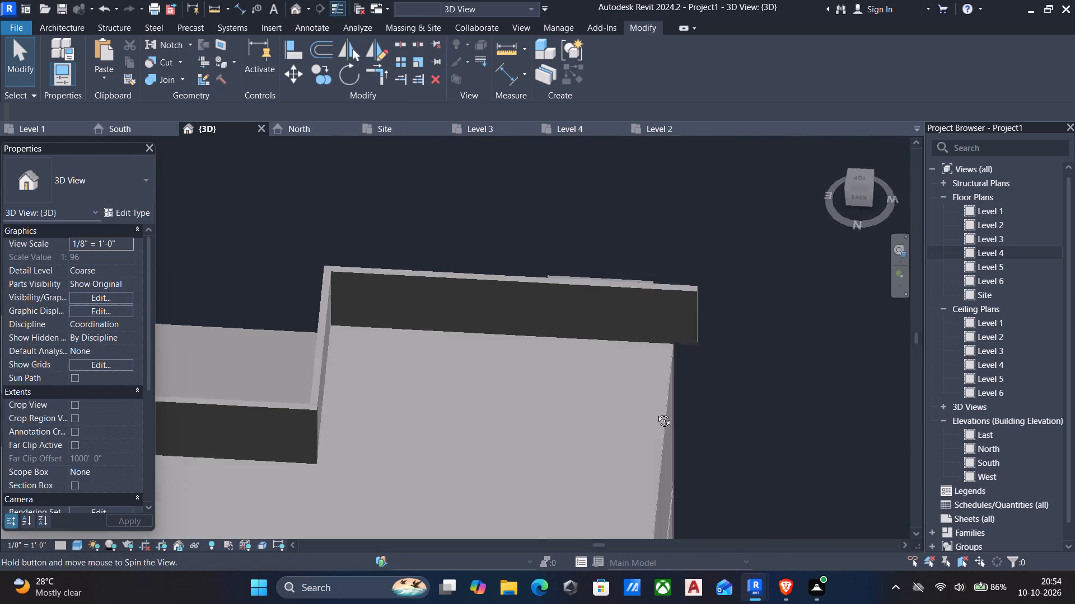
{"action": "middle_click_drag", "start_coordinate": [656, 412], "coordinate": [423, 0]}
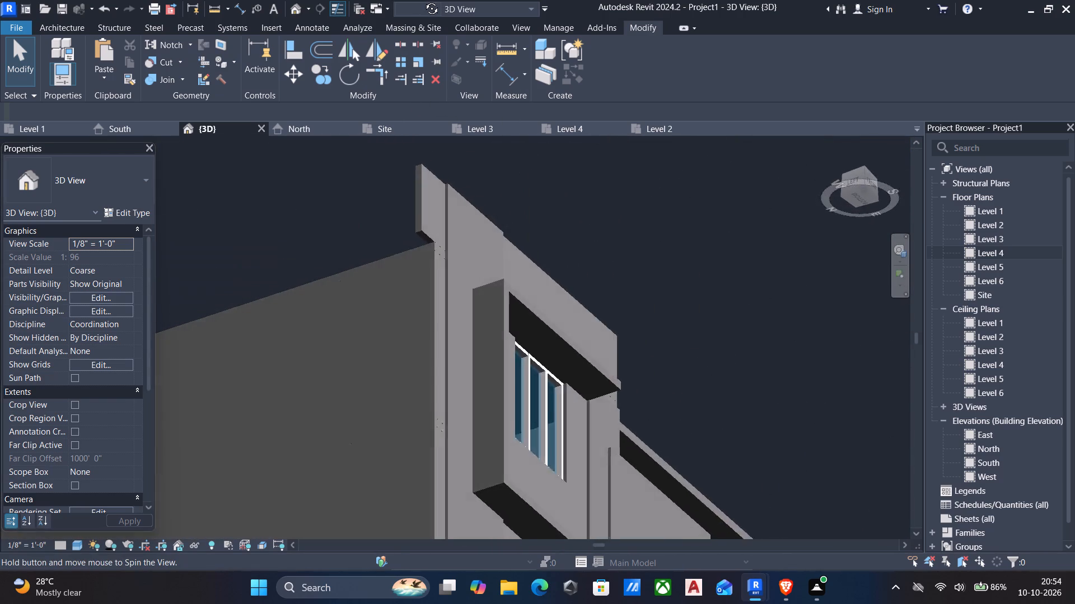
{"action": "middle_click_drag", "start_coordinate": [423, 0], "coordinate": [292, 191]}
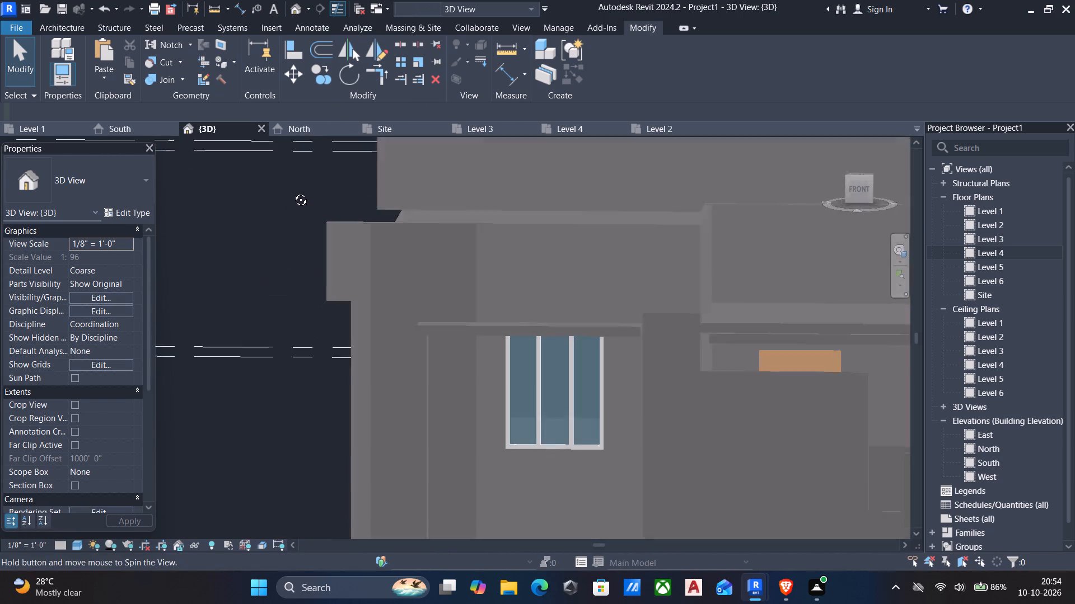
{"action": "middle_click_drag", "start_coordinate": [292, 191], "coordinate": [322, 202]}
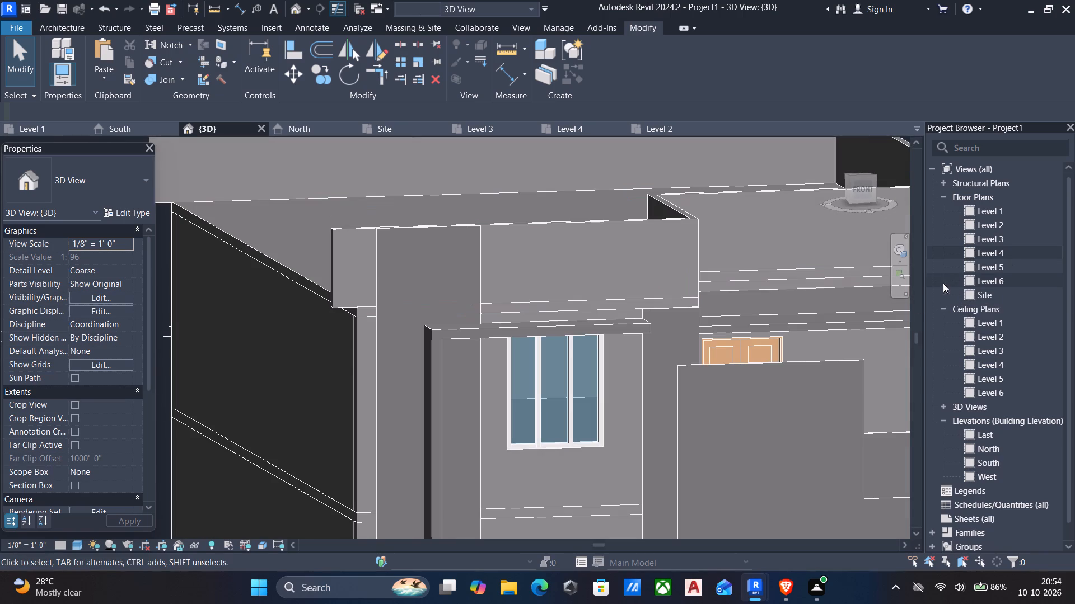
{"action": "double_click", "coordinate": [1007, 268]}
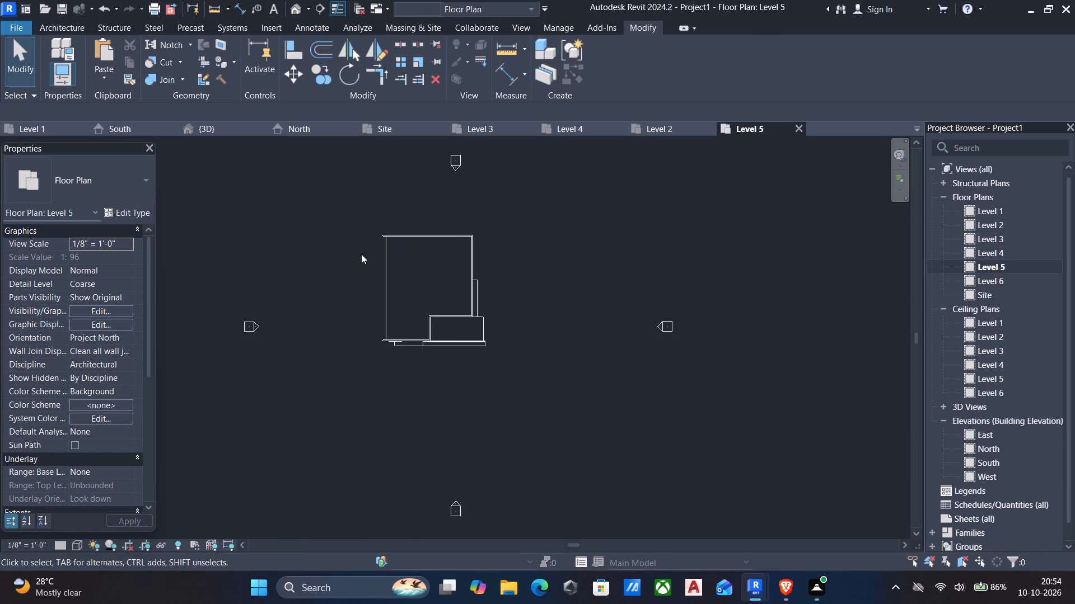
{"action": "scroll", "coordinate": [368, 244], "scroll_direction": "up", "scroll_amount": 8}
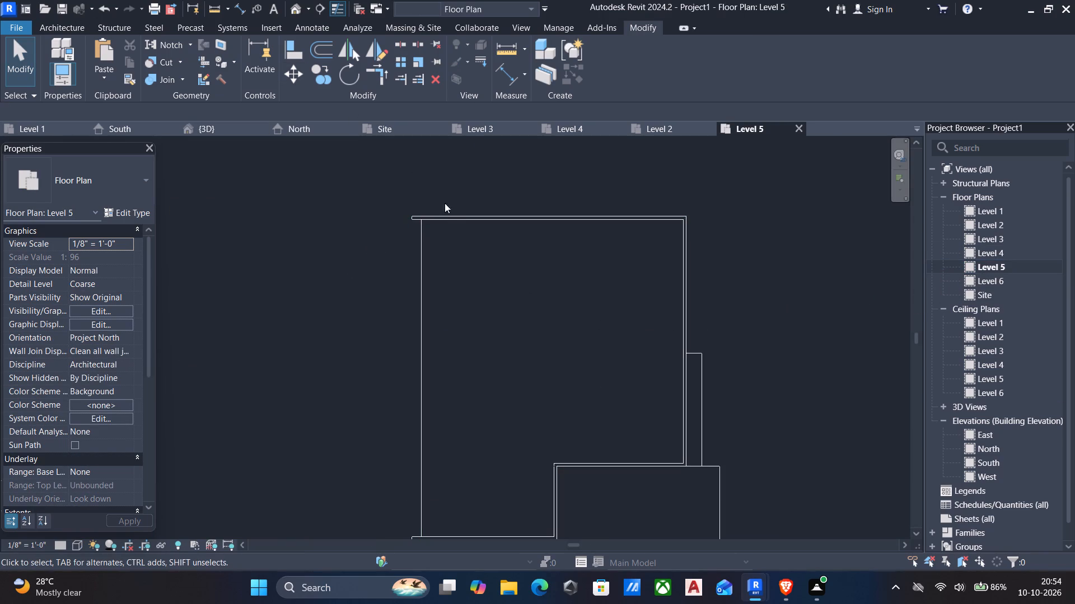
{"action": "left_click", "coordinate": [442, 211]}
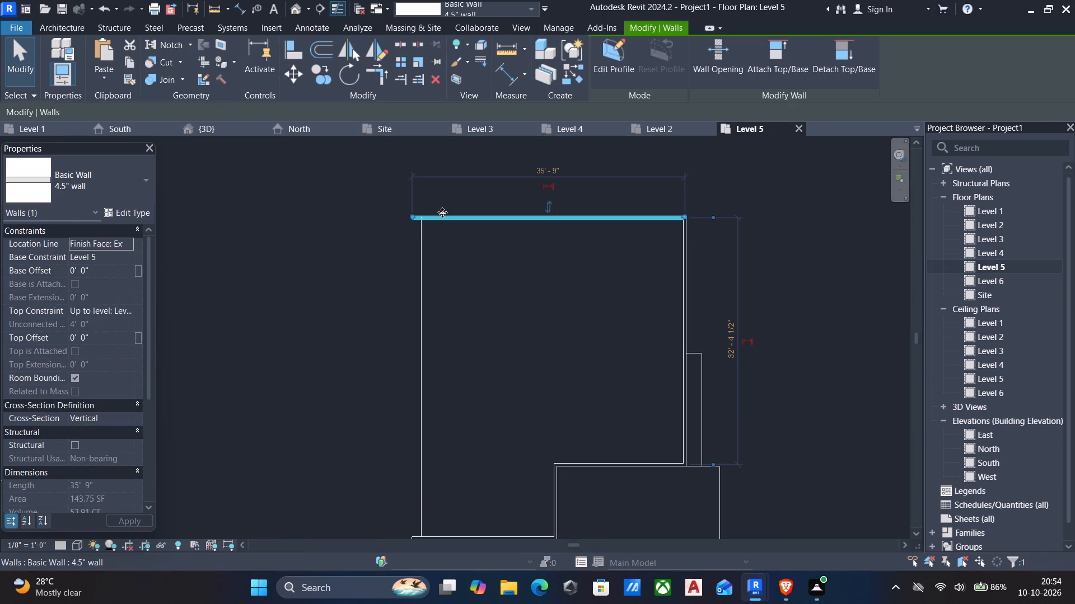
{"action": "type", "text": "sc"}
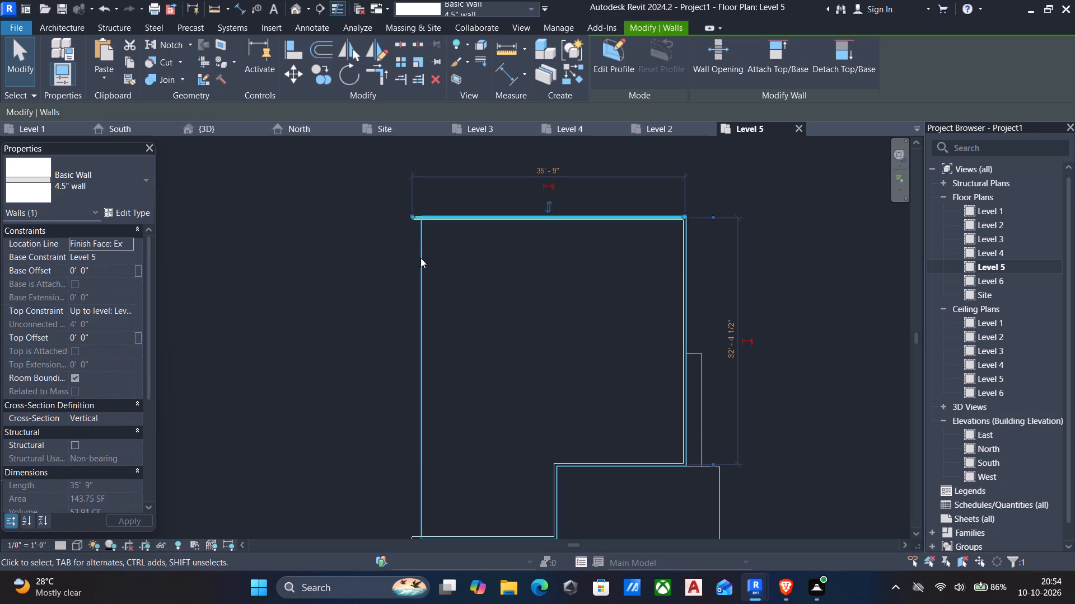
{"action": "type", "text": "cs"}
{"action": "left_click", "coordinate": [420, 240]}
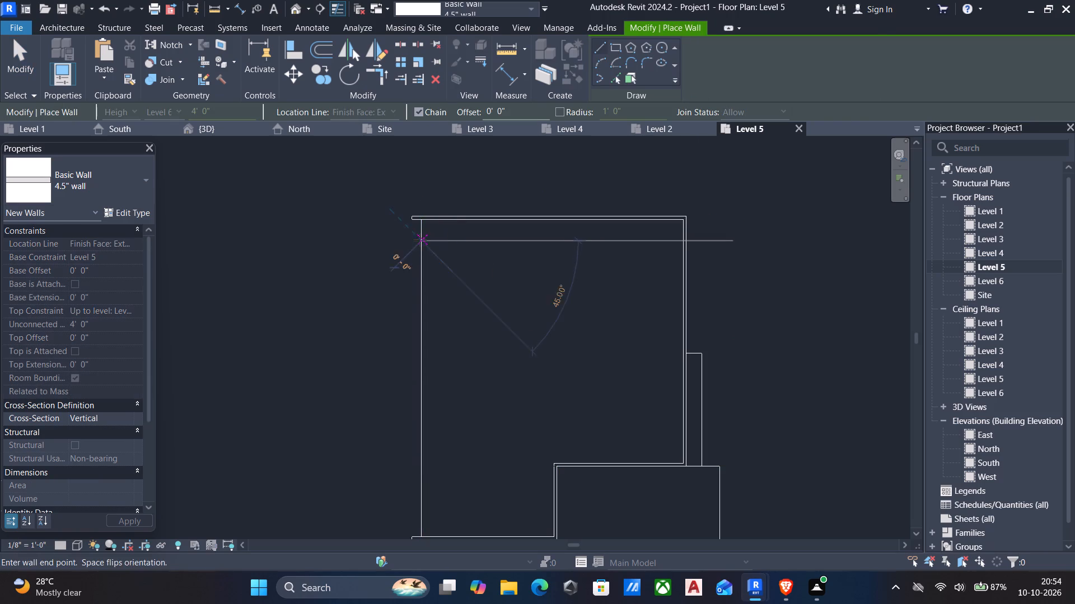
{"action": "key", "text": "space"}
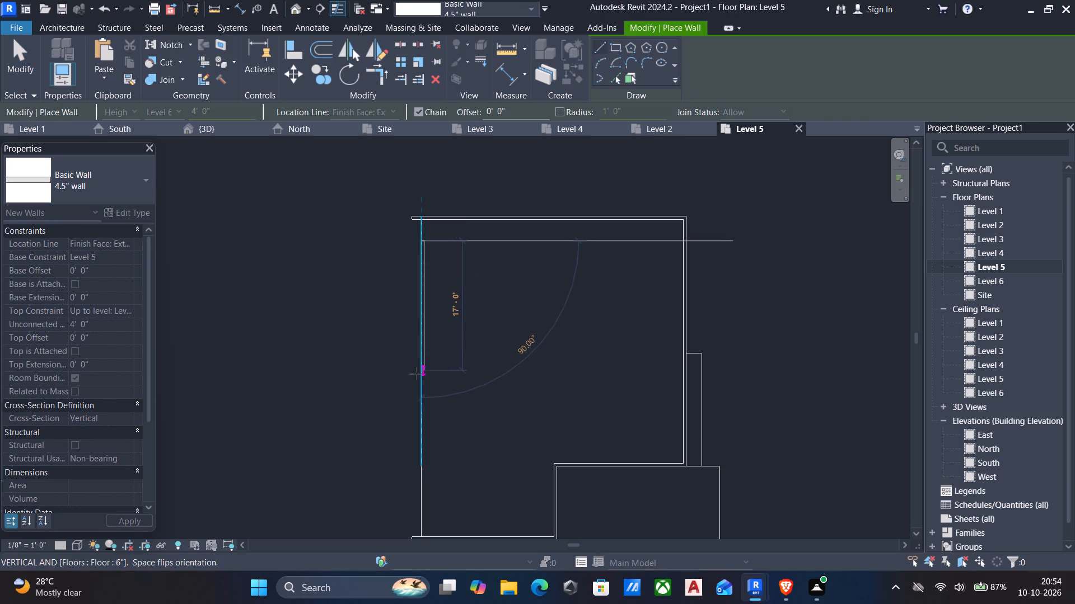
{"action": "left_click", "coordinate": [419, 405]}
{"action": "key", "text": "Escape"}
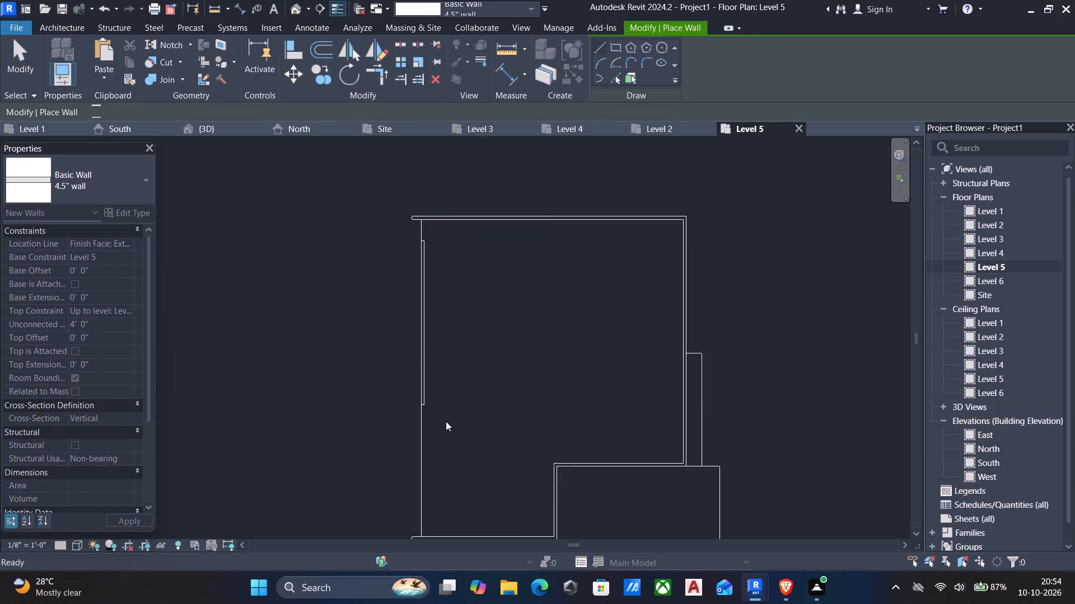
Trim and extend the new west parapet wall to form corners with the north and south parapet walls.
{"action": "left_click", "coordinate": [376, 68]}
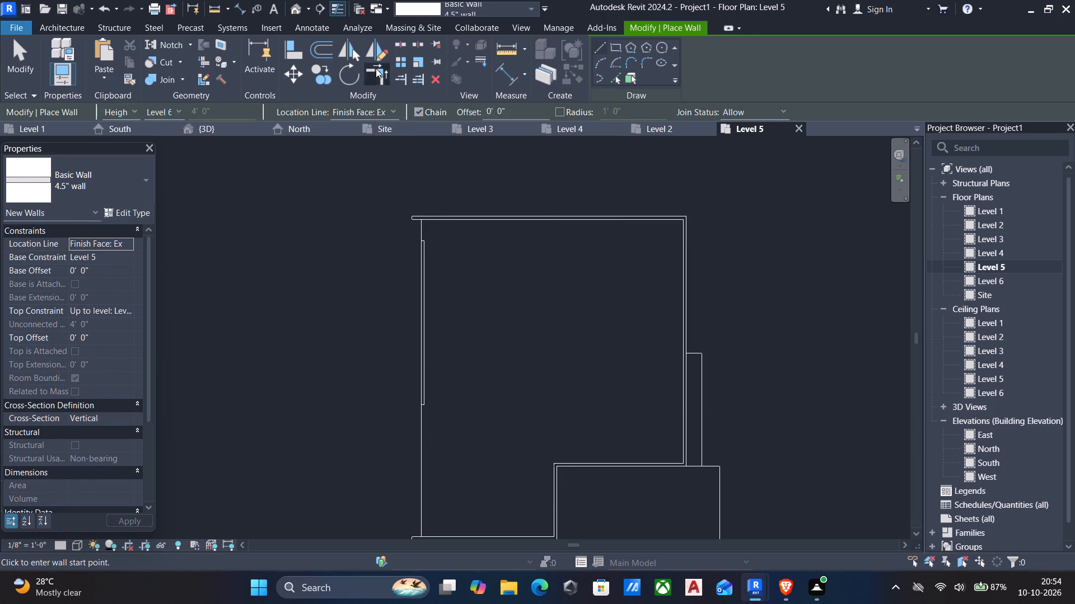
{"action": "left_click", "coordinate": [423, 251]}
{"action": "left_click", "coordinate": [461, 214]}
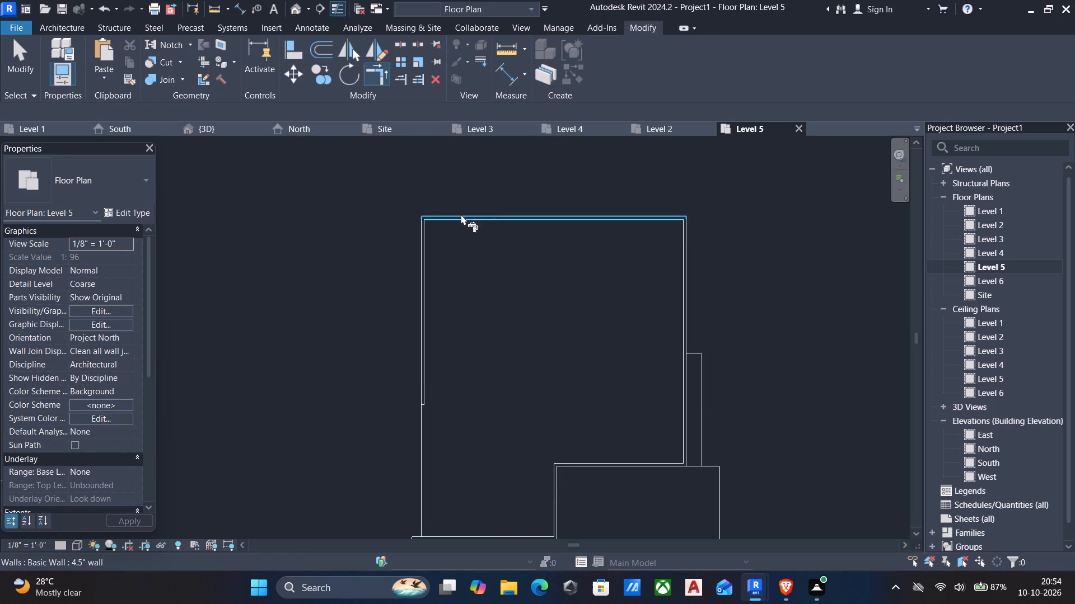
{"action": "scroll", "coordinate": [435, 320], "scroll_direction": "down", "scroll_amount": 5}
{"action": "left_click", "coordinate": [427, 354]}
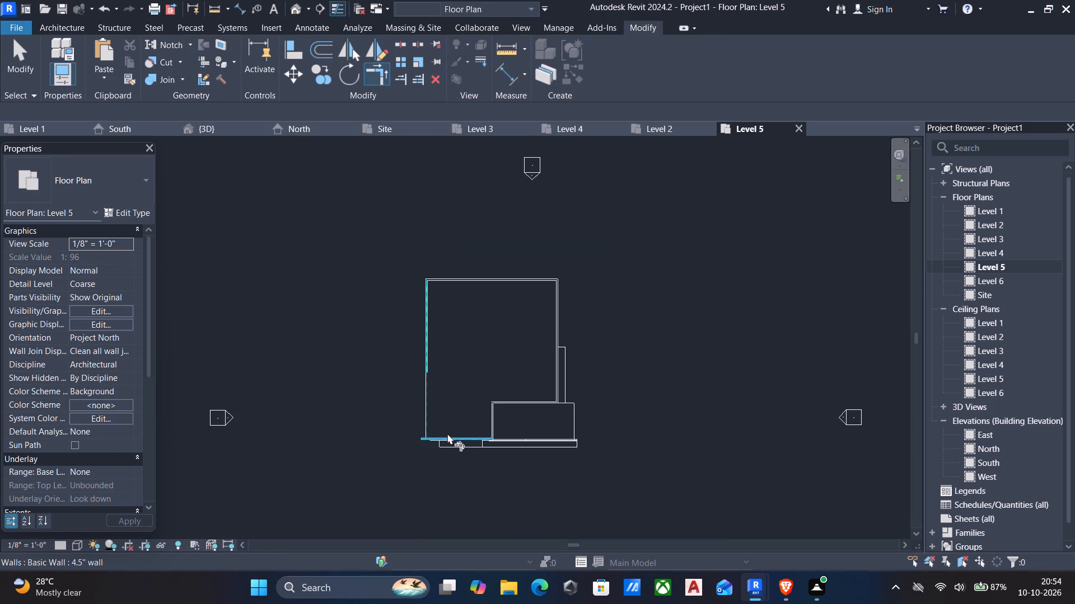
{"action": "scroll", "coordinate": [446, 434], "scroll_direction": "up", "scroll_amount": 10}
{"action": "left_click", "coordinate": [428, 443]}
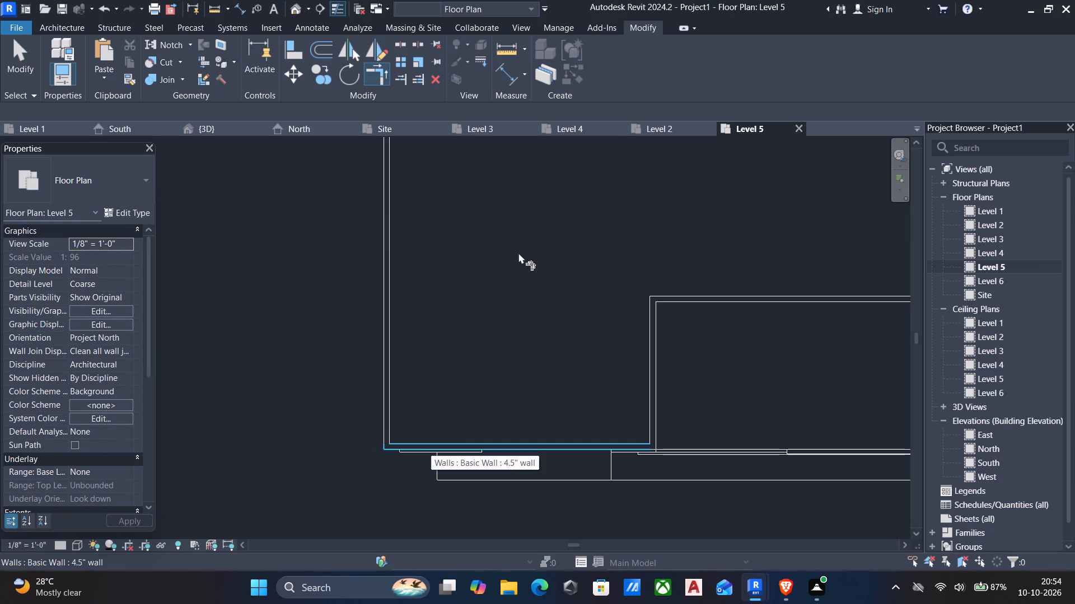
In the 3D view, edit the in-place facade model and stretch the vertical strip extrusion west to the house's front corner.
{"action": "left_click", "coordinate": [295, 11]}
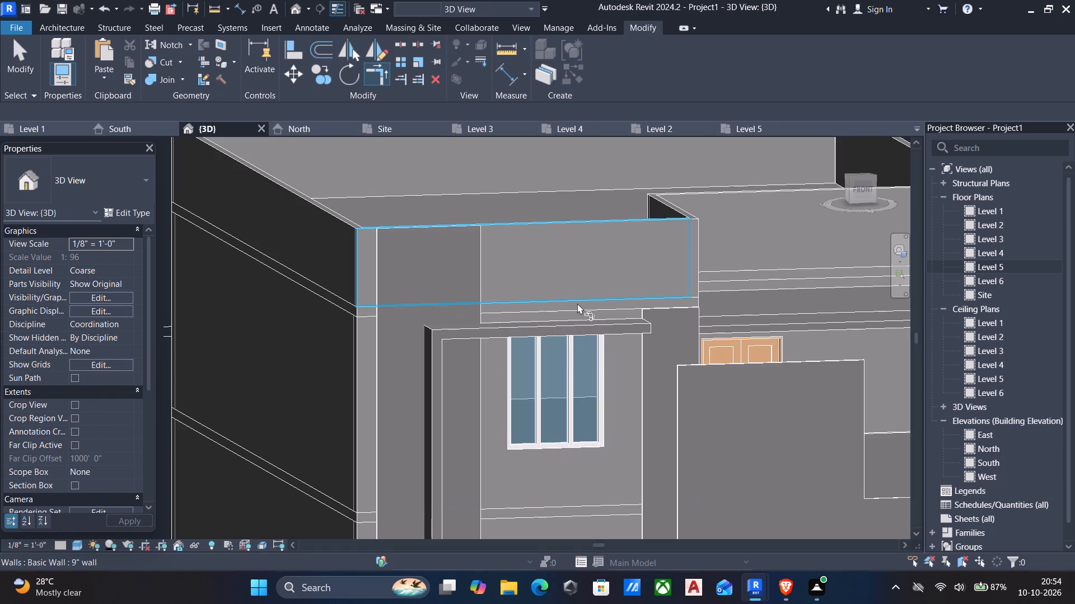
{"action": "key", "text": "Escape"}
{"action": "scroll", "coordinate": [346, 338], "scroll_direction": "down", "scroll_amount": 4}
{"action": "key", "text": "Escape"}
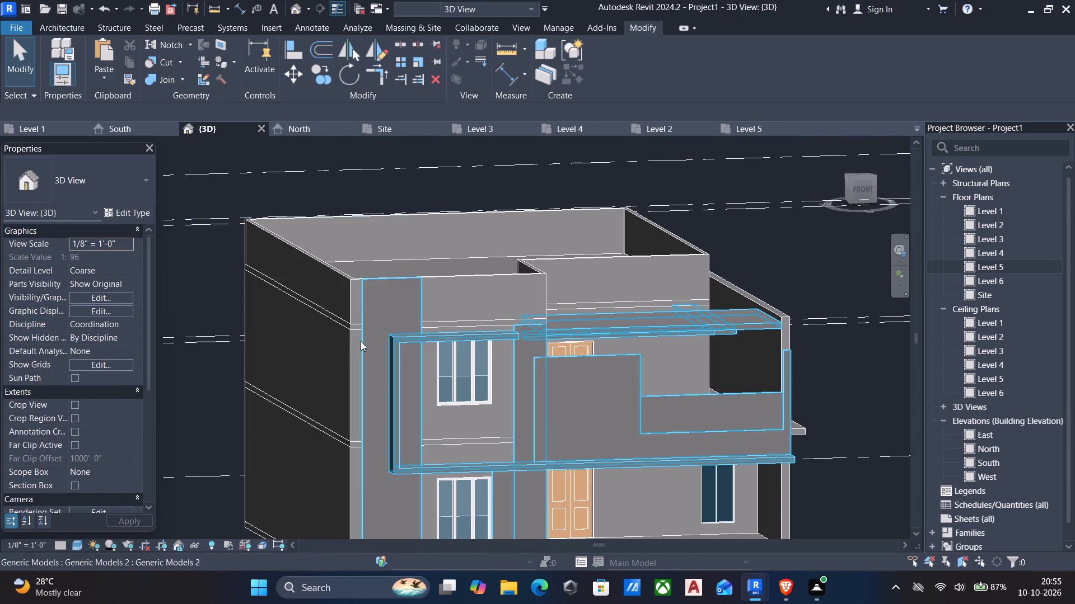
{"action": "left_click", "coordinate": [362, 341]}
{"action": "left_click", "coordinate": [595, 59]}
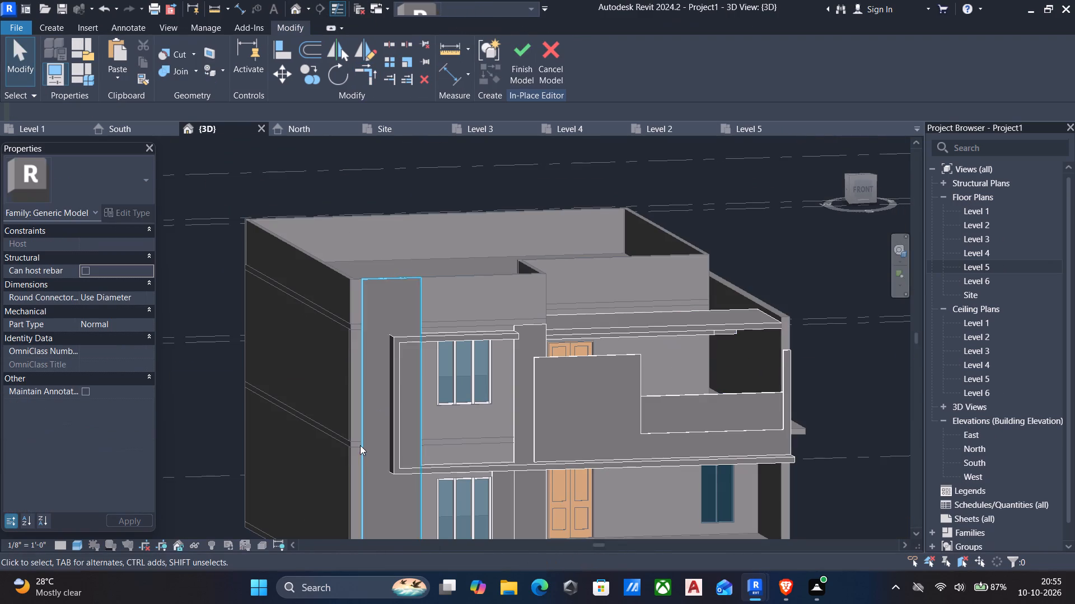
{"action": "left_click", "coordinate": [371, 441]}
{"action": "left_click", "coordinate": [363, 454]}
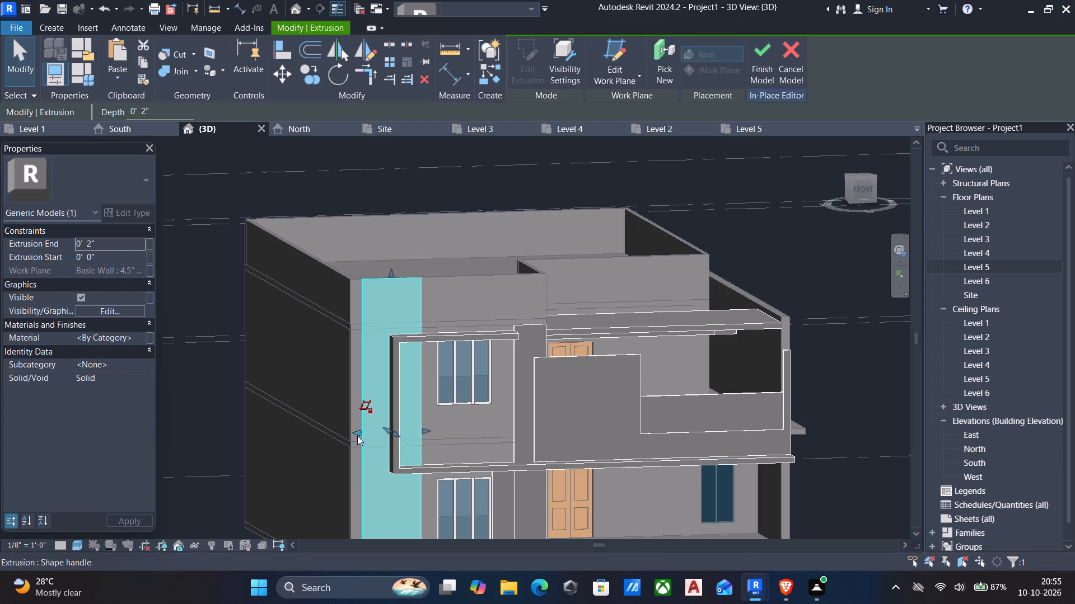
{"action": "left_click_drag", "start_coordinate": [357, 433], "coordinate": [344, 436]}
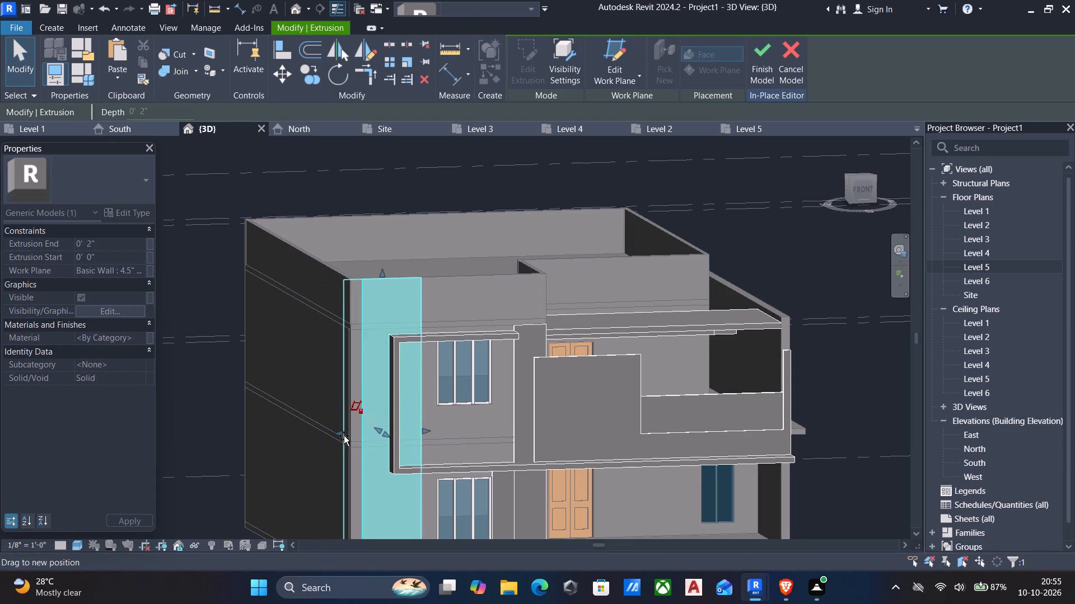
{"action": "left_click_drag", "start_coordinate": [344, 436], "coordinate": [351, 433]}
{"action": "scroll", "coordinate": [482, 345], "scroll_direction": "down", "scroll_amount": 5}
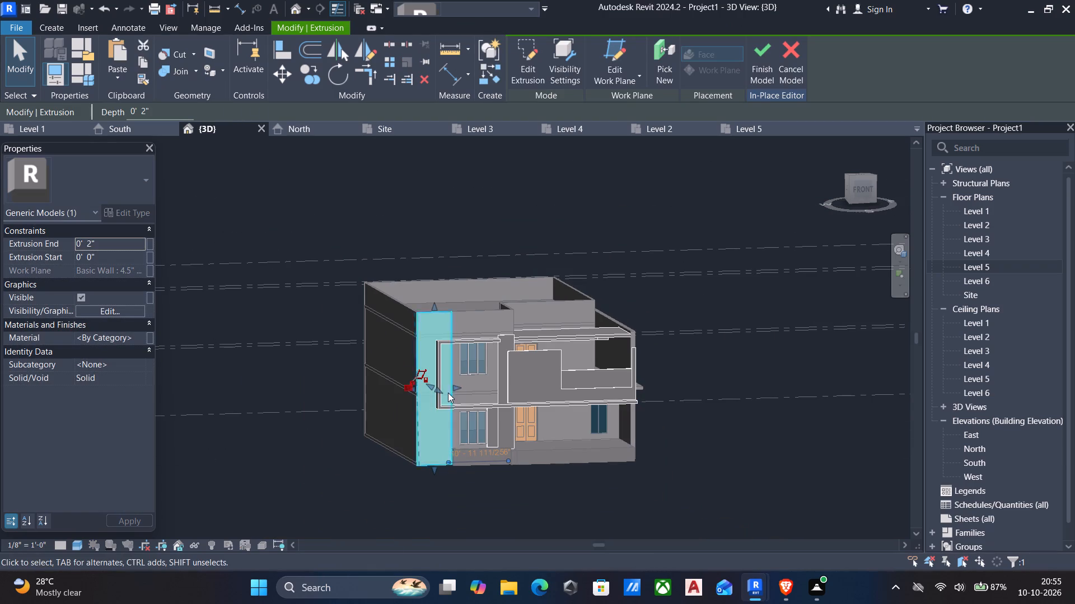
{"action": "key", "text": "Escape"}
Start a new extrusion in the in-place model, picking the front face of the 6" floor edge as its work plane.
{"action": "middle_click_drag", "start_coordinate": [454, 439], "coordinate": [399, 447], "text": "shift"}
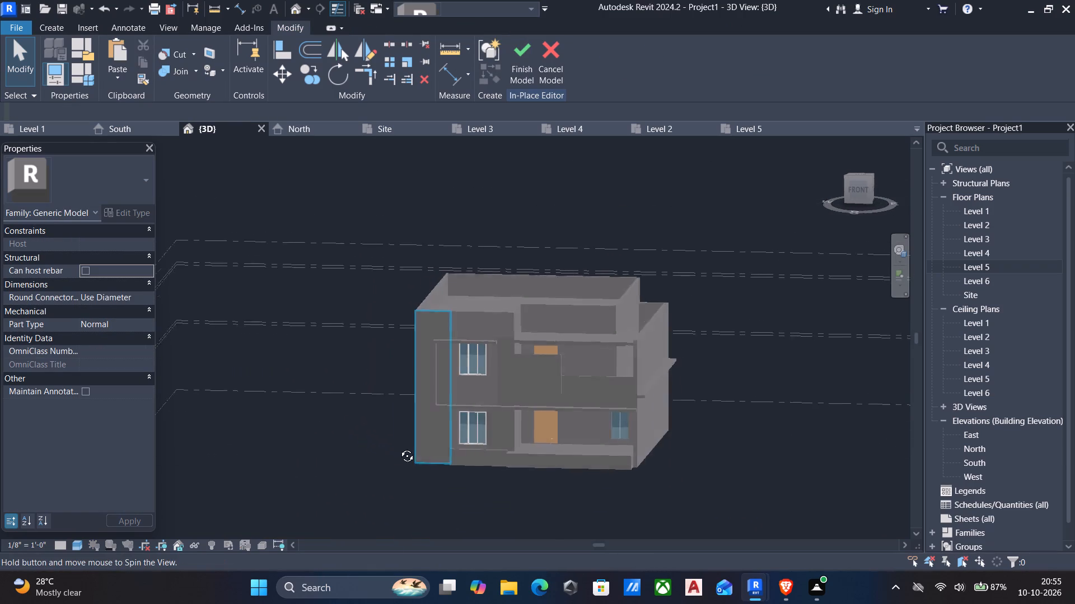
{"action": "middle_click_drag", "start_coordinate": [399, 447], "coordinate": [407, 449], "text": "shift"}
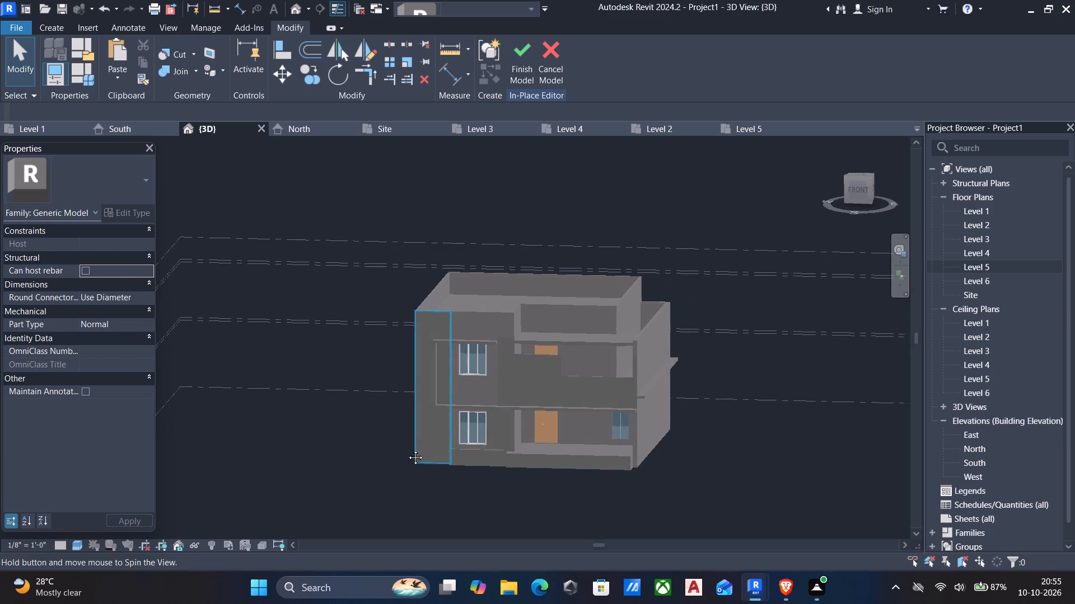
{"action": "middle_click_drag", "start_coordinate": [407, 449], "coordinate": [414, 453], "text": "shift"}
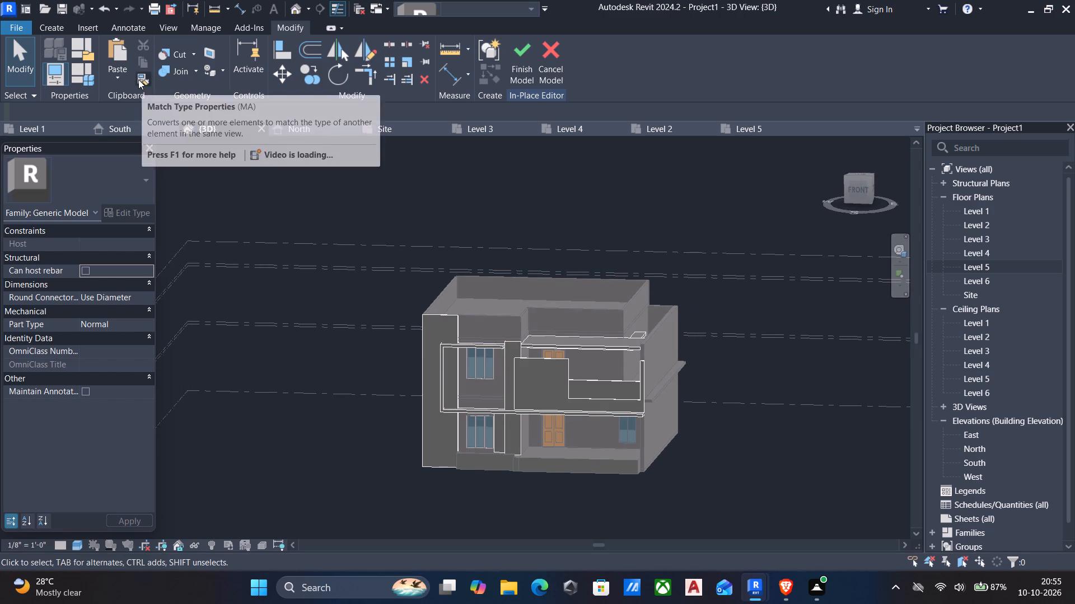
{"action": "left_click", "coordinate": [54, 30]}
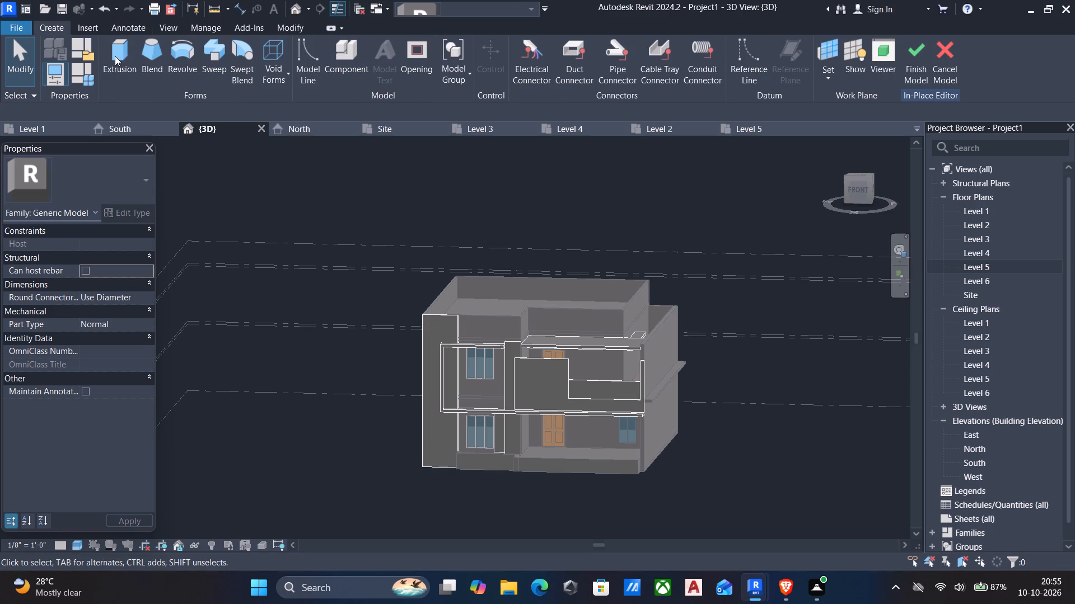
{"action": "left_click", "coordinate": [116, 53]}
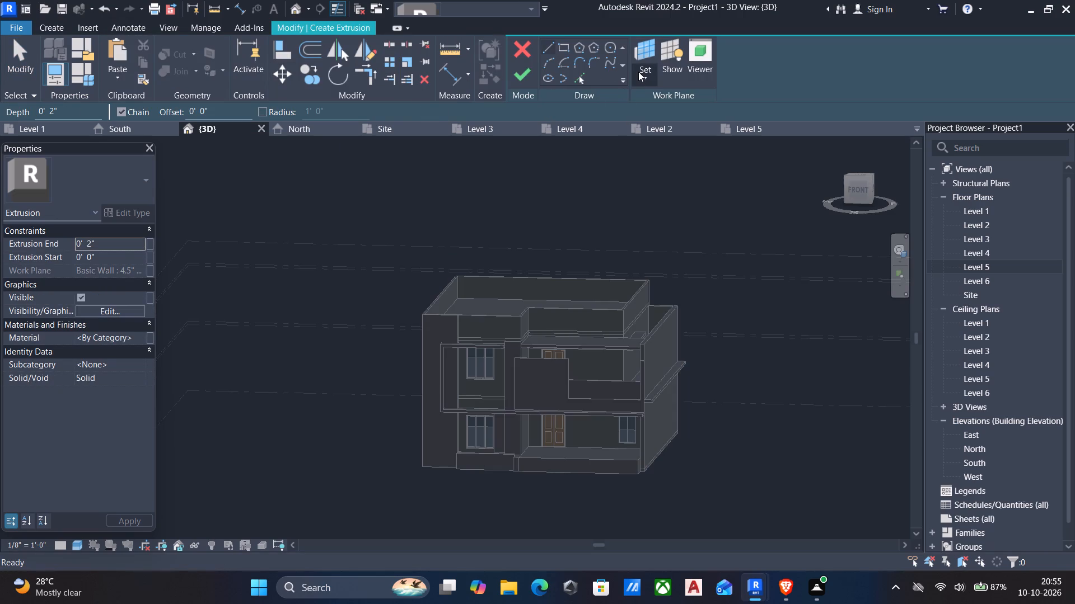
{"action": "left_click", "coordinate": [642, 74]}
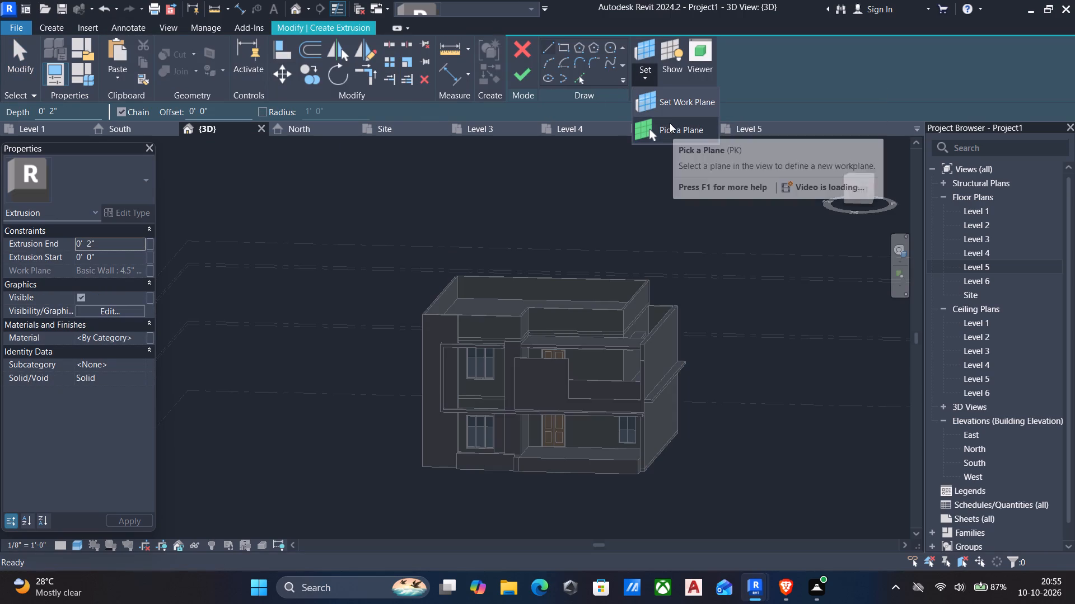
{"action": "left_click", "coordinate": [670, 123]}
{"action": "scroll", "coordinate": [488, 400], "scroll_direction": "up", "scroll_amount": 9}
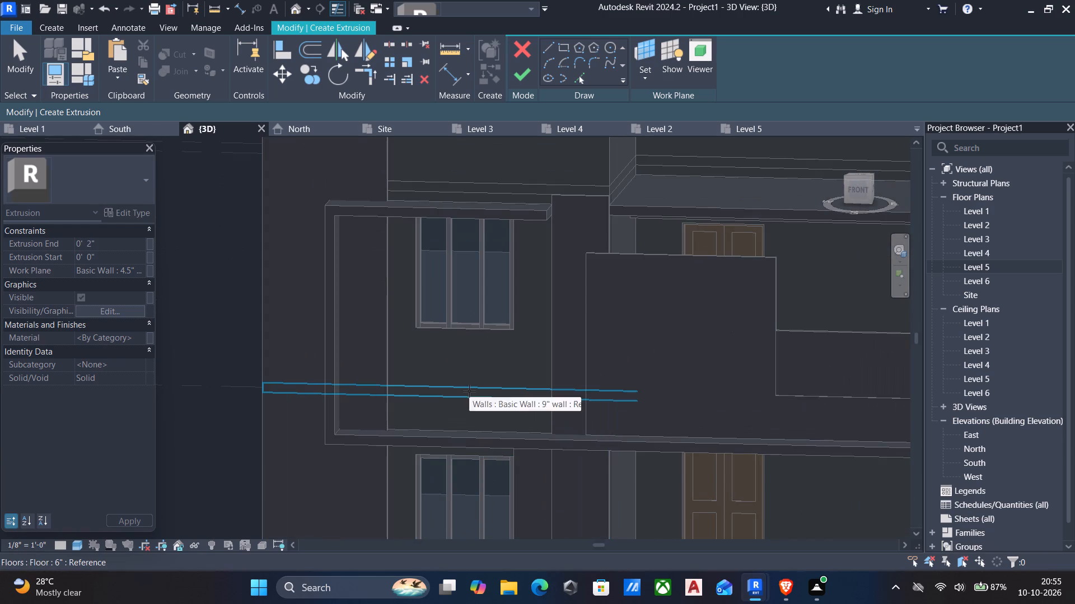
{"action": "left_click", "coordinate": [469, 391]}
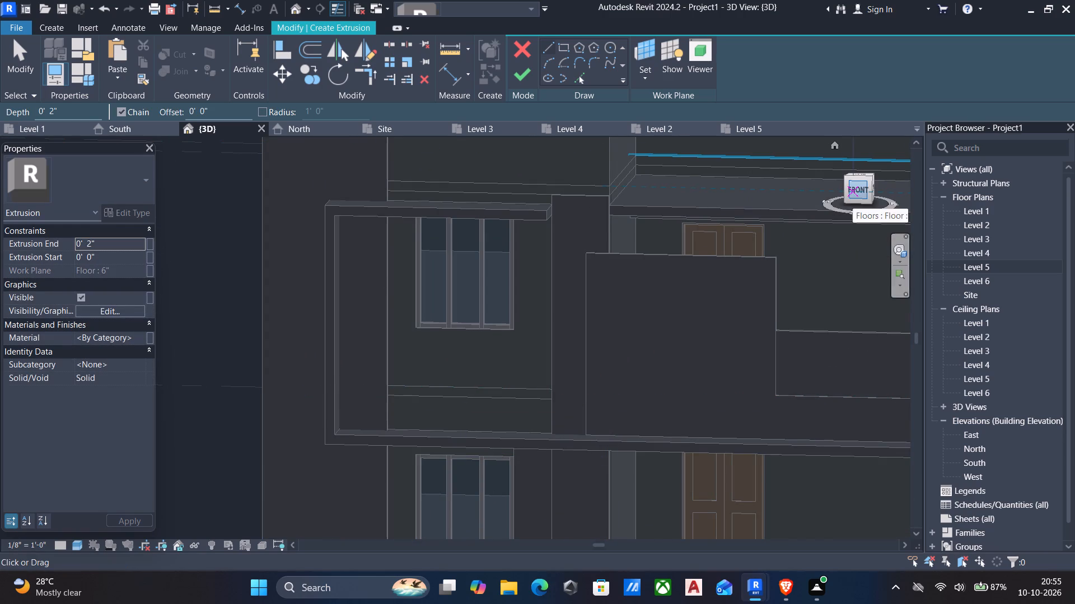
From the front, sketch a rectangle about 4'-2" wide and 5'-3" high between the frame's bottom band and the upper window sill.
{"action": "left_click", "coordinate": [853, 194]}
{"action": "scroll", "coordinate": [312, 367], "scroll_direction": "up", "scroll_amount": 6}
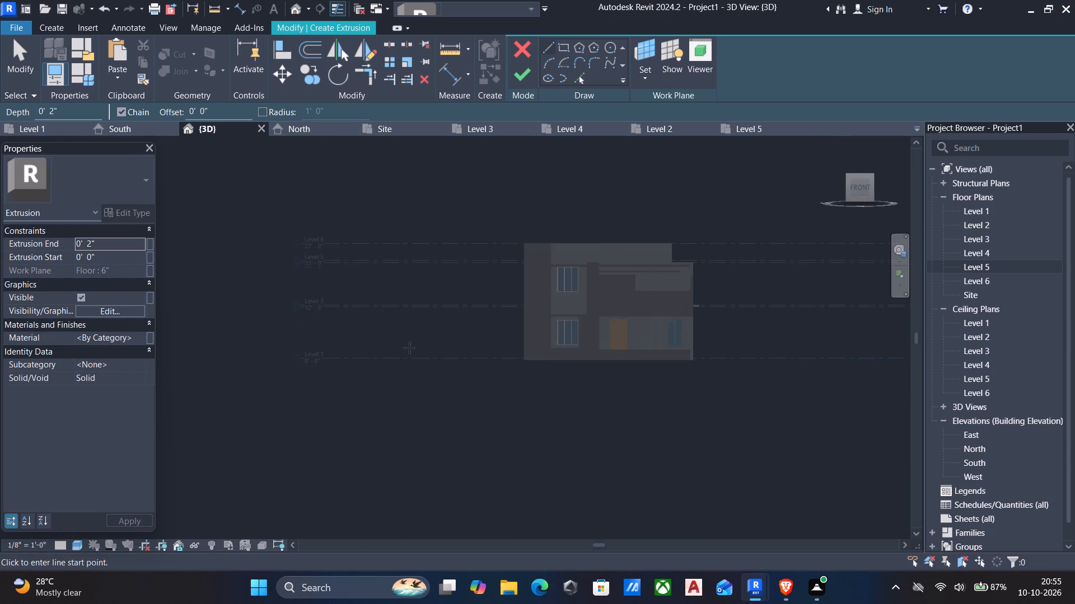
{"action": "scroll", "coordinate": [582, 322], "scroll_direction": "up", "scroll_amount": 13}
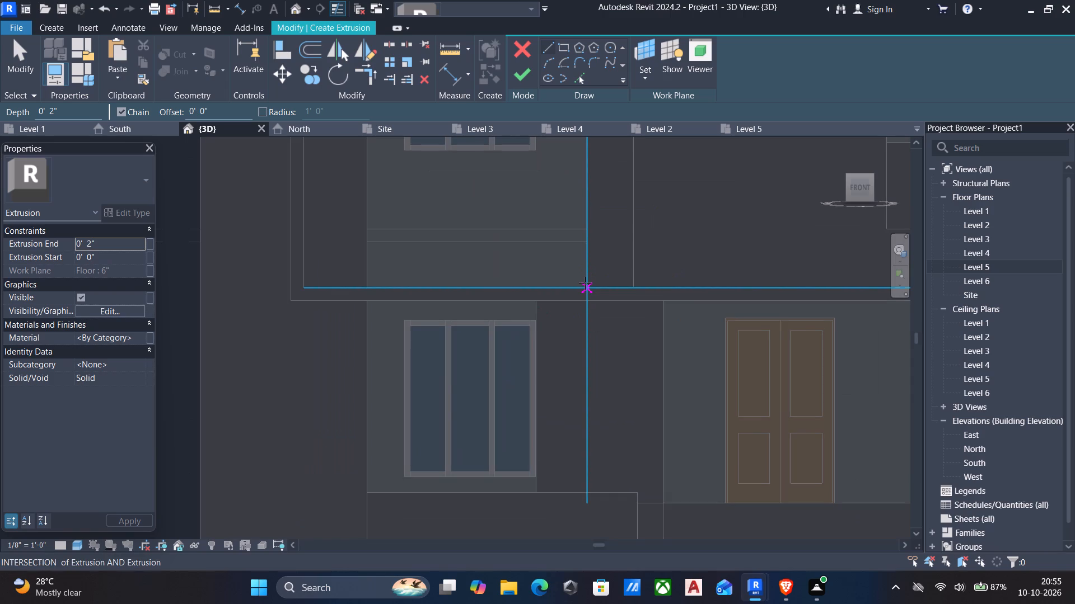
{"action": "left_click", "coordinate": [558, 45]}
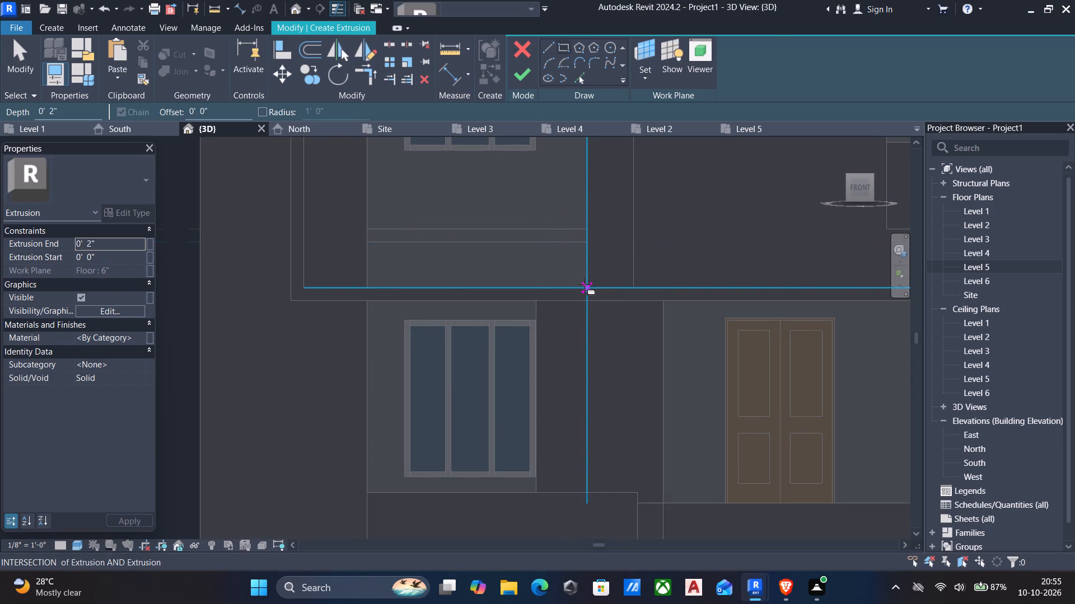
{"action": "left_click", "coordinate": [585, 284]}
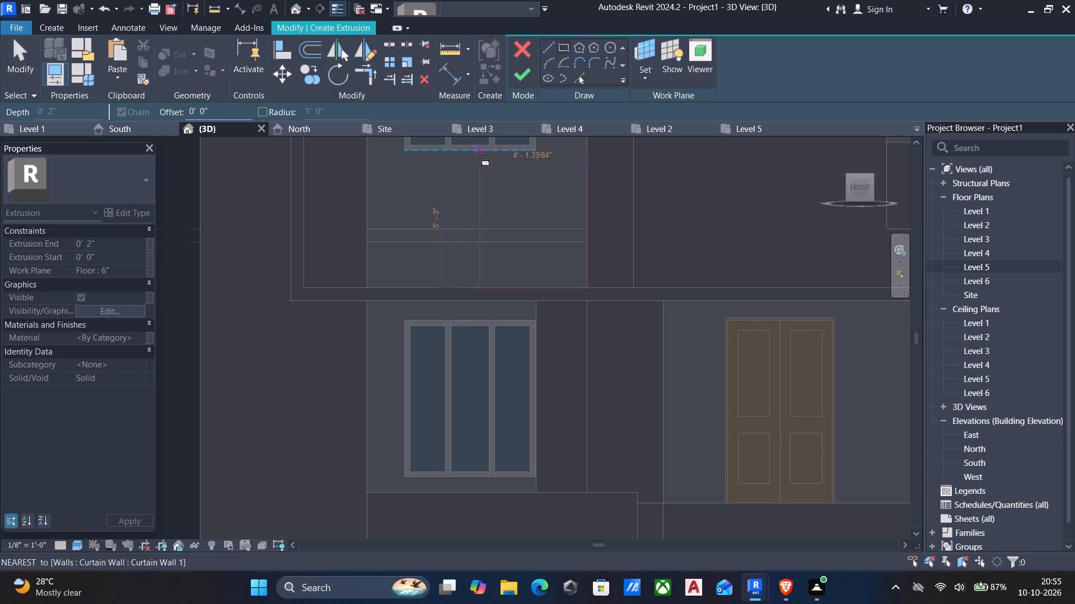
{"action": "left_click", "coordinate": [478, 153]}
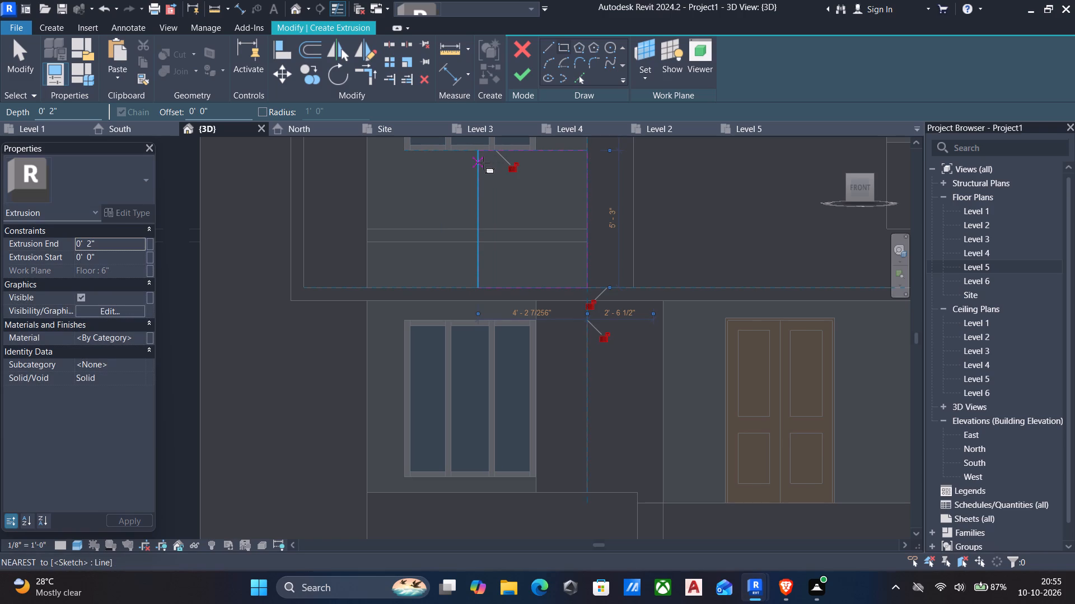
{"action": "key", "text": "Escape"}
Sketch a second rectangle about 4'-4" wide and 11'-6" high, from the first rectangle's upper east corner up to Level 6.
{"action": "middle_click_drag", "start_coordinate": [484, 166], "coordinate": [516, 399]}
{"action": "scroll", "coordinate": [507, 298], "scroll_direction": "down", "scroll_amount": 3}
{"action": "middle_click_drag", "start_coordinate": [507, 201], "coordinate": [510, 286]}
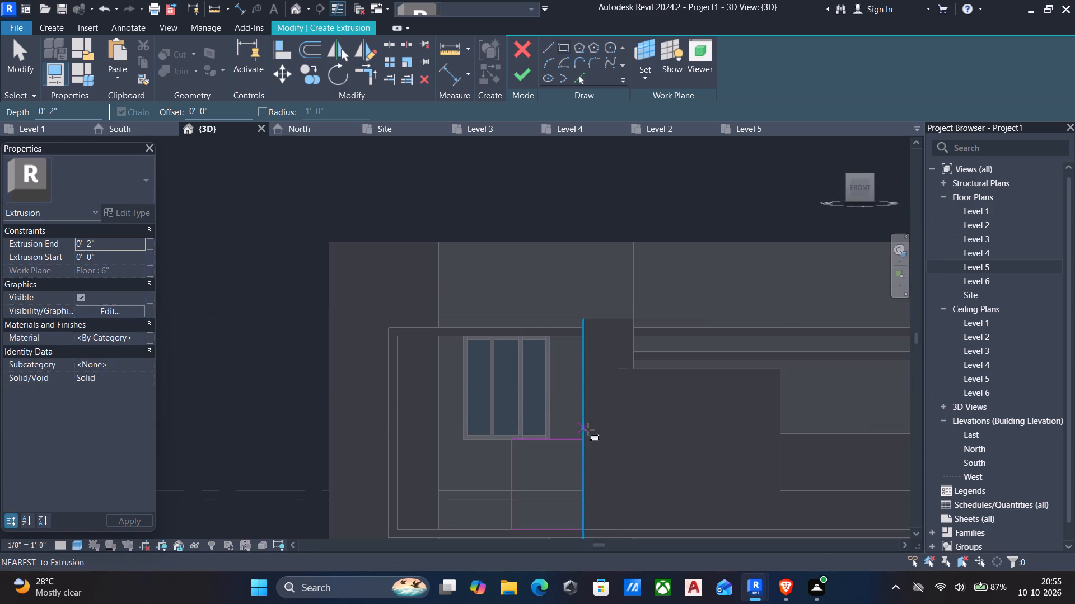
{"action": "left_click_drag", "start_coordinate": [582, 438], "coordinate": [578, 412]}
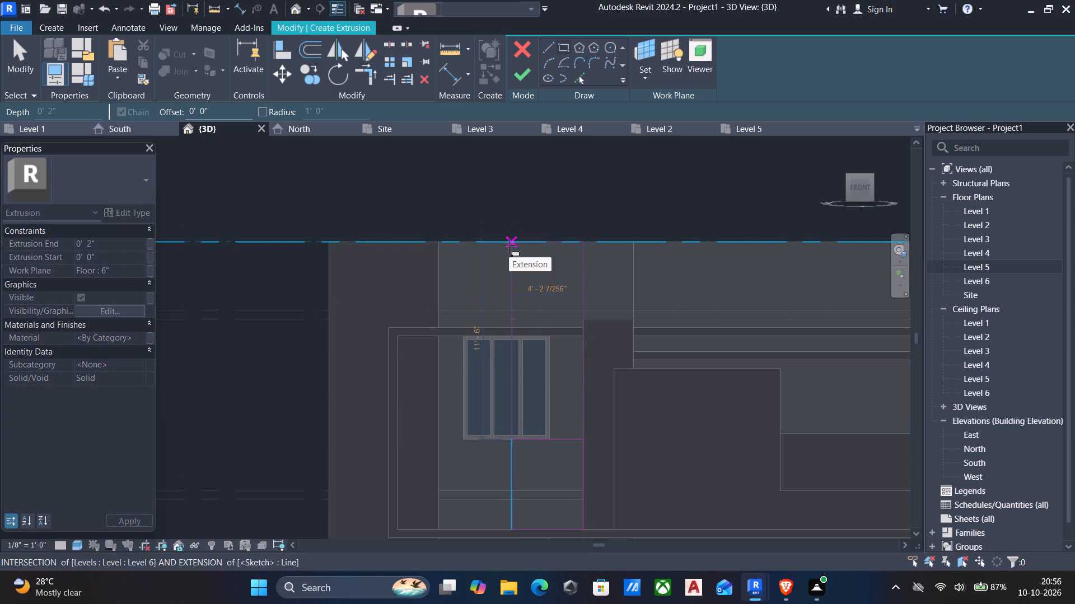
{"action": "scroll", "coordinate": [509, 246], "scroll_direction": "up", "scroll_amount": 5}
{"action": "scroll", "coordinate": [509, 246], "scroll_direction": "down", "scroll_amount": 3}
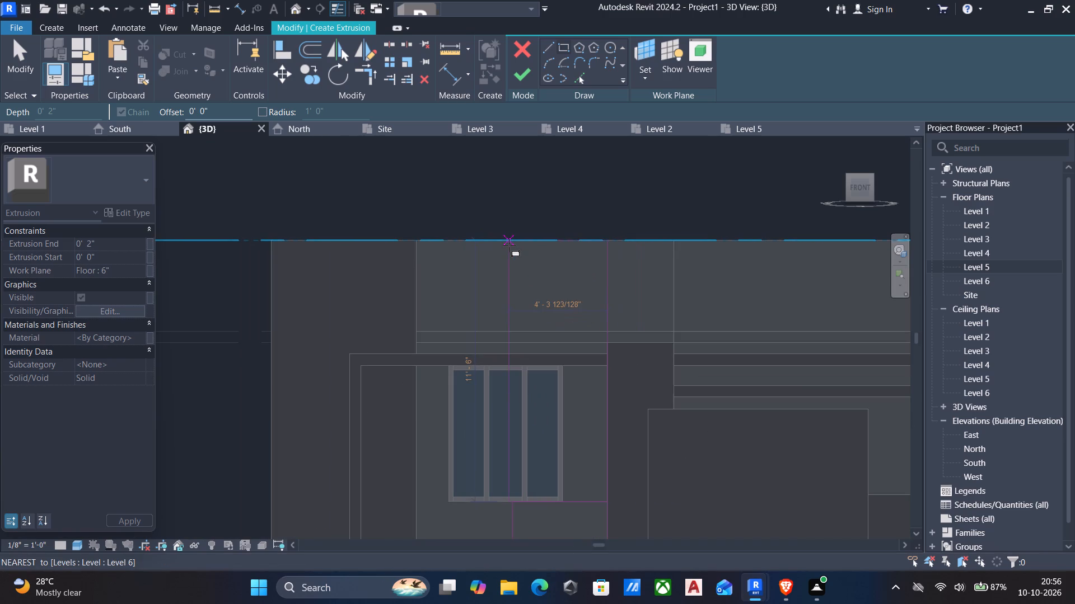
{"action": "left_click", "coordinate": [509, 246]}
{"action": "scroll", "coordinate": [504, 267], "scroll_direction": "down", "scroll_amount": 2}
{"action": "key", "text": "Escape"}
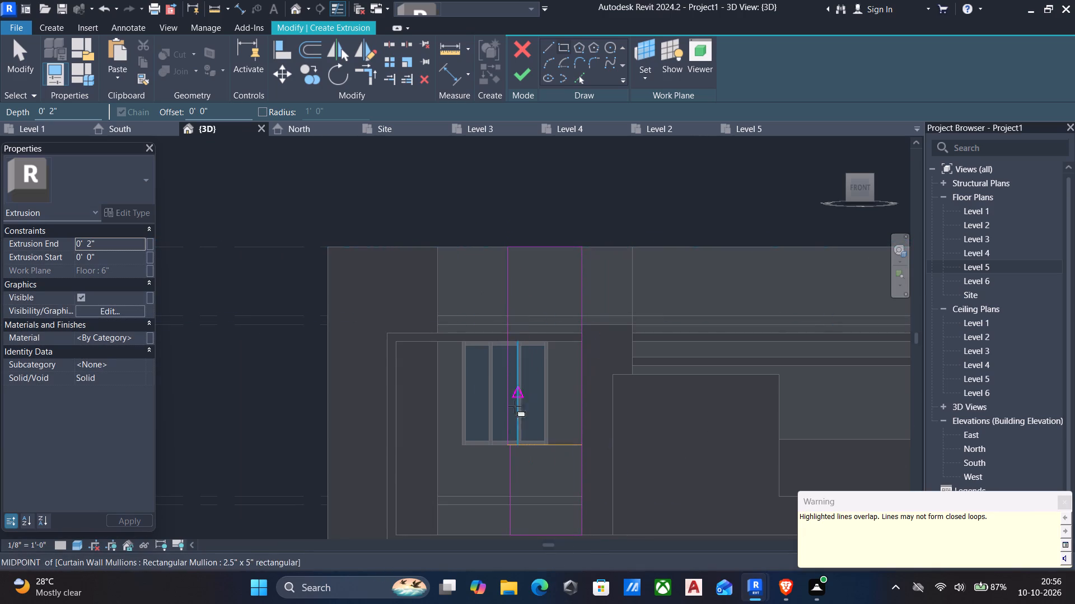
{"action": "key", "text": "Escape"}
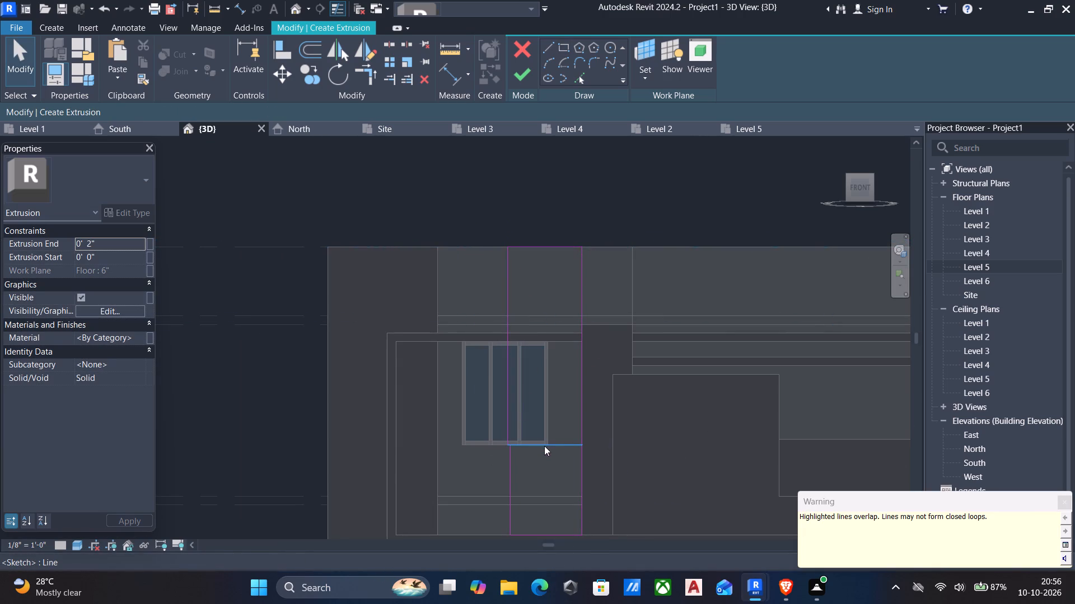
Delete the overlapping horizontal sketch line of the upper rectangle at the window sill.
{"action": "left_click", "coordinate": [557, 441]}
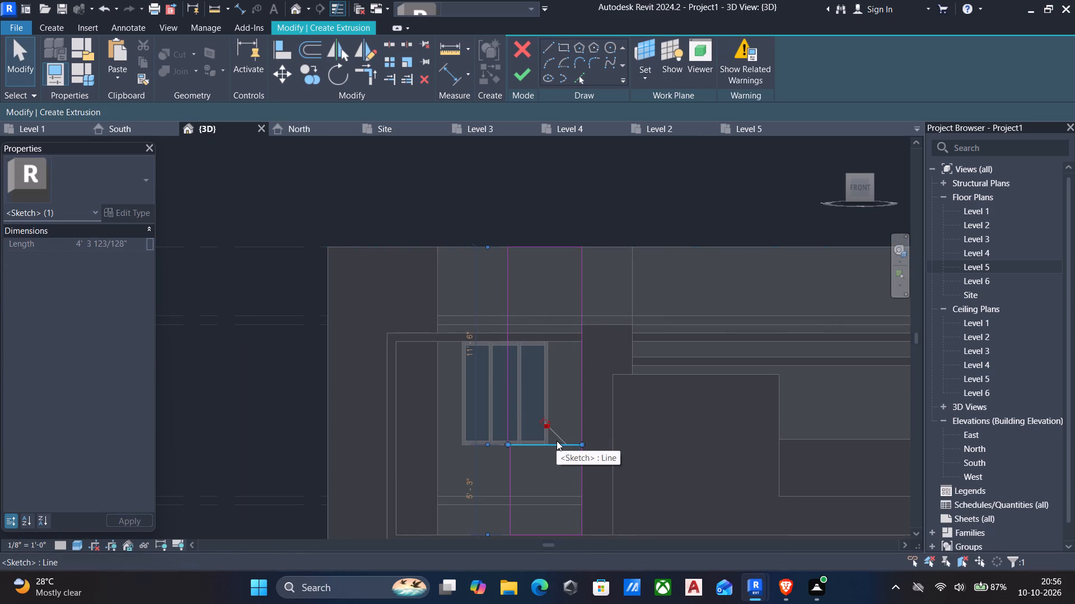
{"action": "key", "text": "Delete"}
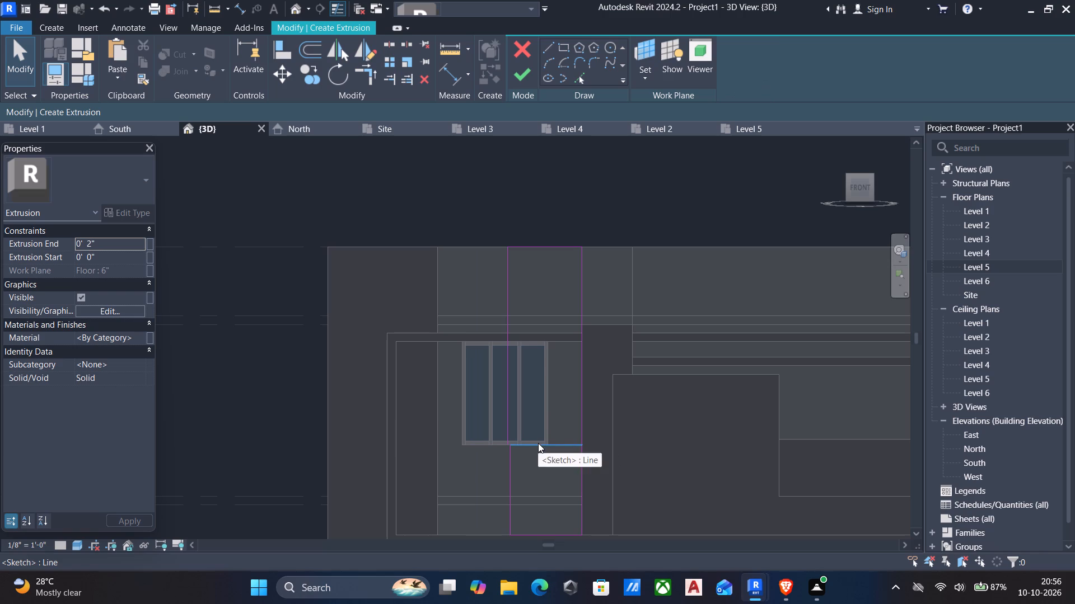
Align the upper rectangle's west sketch line with the lower rectangle's west line.
{"action": "scroll", "coordinate": [534, 444], "scroll_direction": "up", "scroll_amount": 6}
{"action": "scroll", "coordinate": [482, 446], "scroll_direction": "up", "scroll_amount": 4}
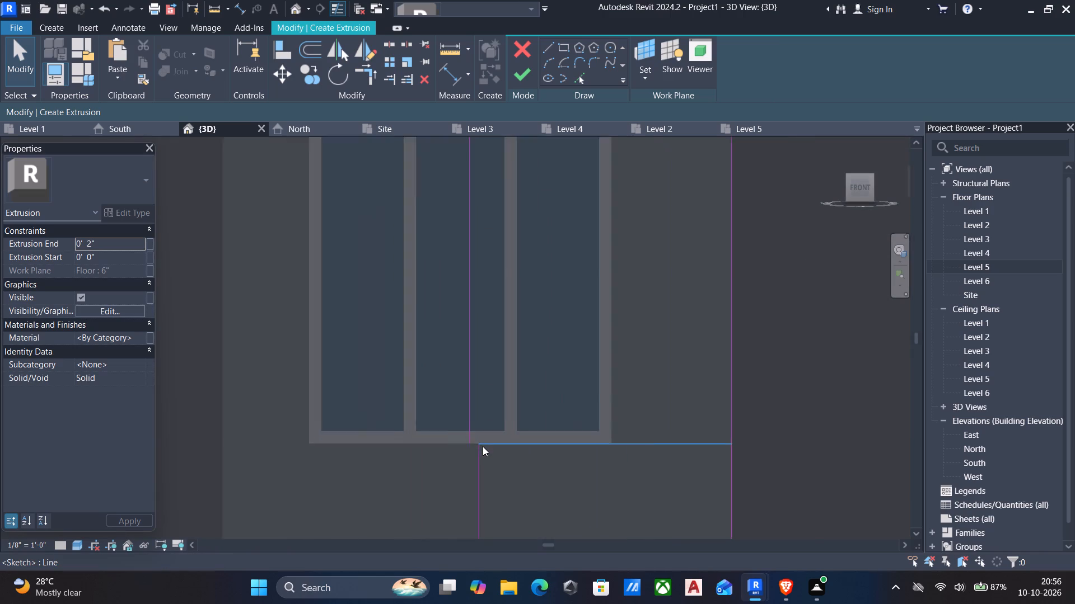
{"action": "scroll", "coordinate": [483, 446], "scroll_direction": "up", "scroll_amount": 1}
{"action": "scroll", "coordinate": [484, 449], "scroll_direction": "down", "scroll_amount": 5}
{"action": "key", "text": "a"}
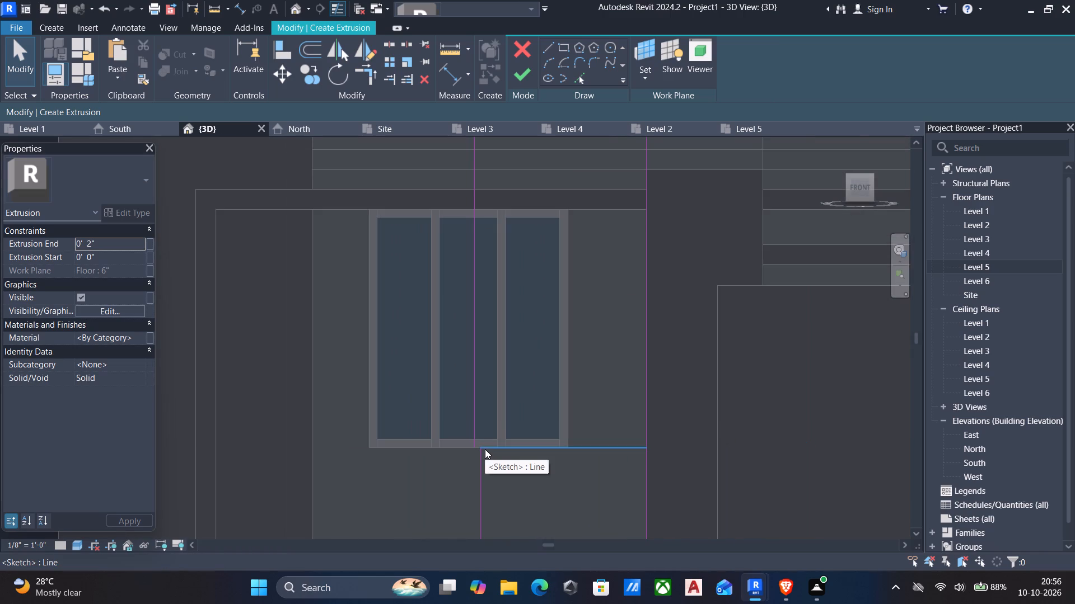
{"action": "key", "text": "l"}
{"action": "left_click_drag", "start_coordinate": [484, 495], "coordinate": [484, 480]}
{"action": "left_click", "coordinate": [468, 401]}
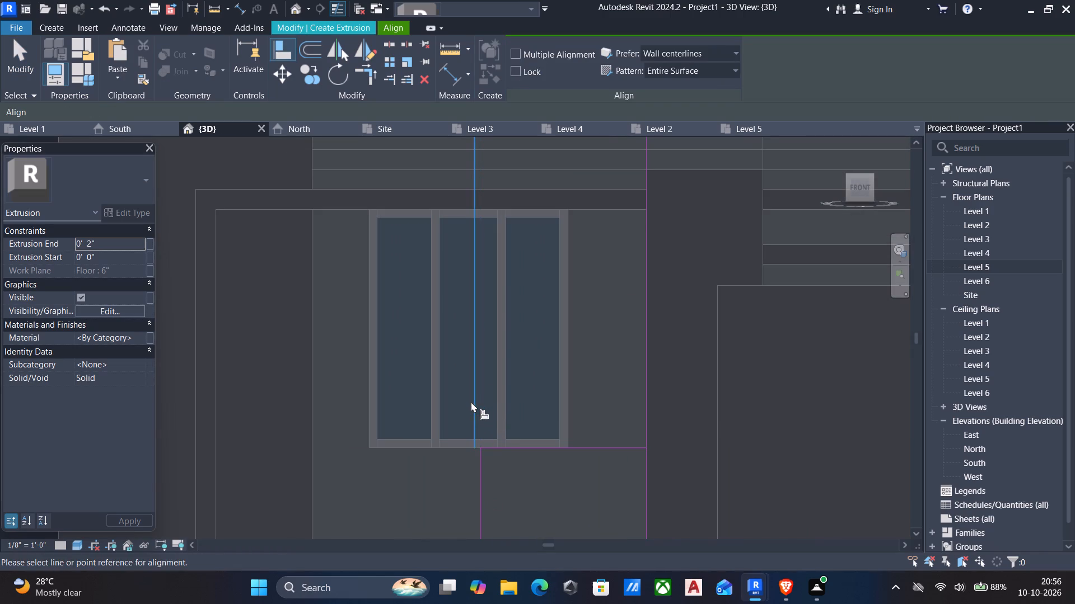
{"action": "left_click", "coordinate": [484, 479]}
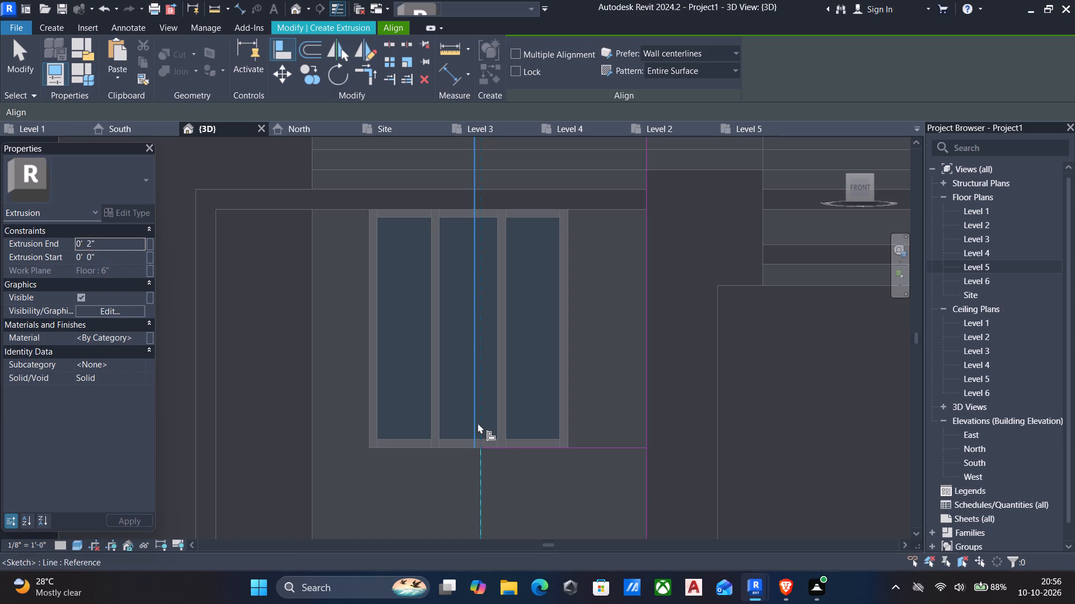
{"action": "left_click", "coordinate": [475, 422]}
{"action": "key", "text": "Escape"}
Sketch chained lines about 3'-5" east along the frame band's upper edge, down across the band, back to the window and down its east side.
{"action": "scroll", "coordinate": [540, 406], "scroll_direction": "down", "scroll_amount": 4}
{"action": "middle_click_drag", "start_coordinate": [553, 374], "coordinate": [554, 436]}
{"action": "scroll", "coordinate": [553, 374], "scroll_direction": "down", "scroll_amount": 2}
{"action": "scroll", "coordinate": [554, 436], "scroll_direction": "up", "scroll_amount": 1}
{"action": "key", "text": "Escape"}
{"action": "scroll", "coordinate": [532, 322], "scroll_direction": "up", "scroll_amount": 4}
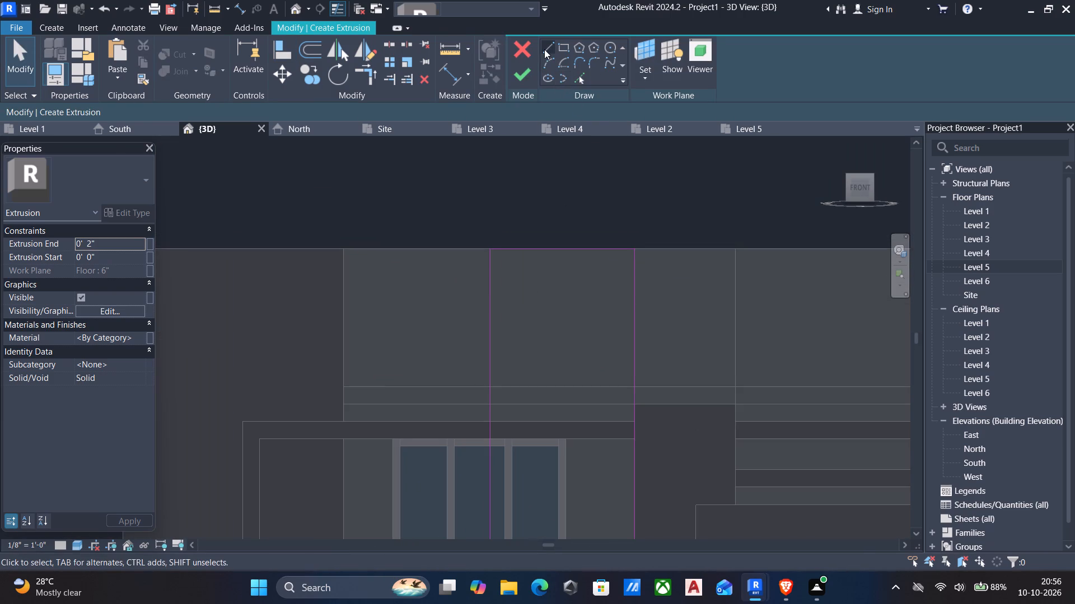
{"action": "left_click", "coordinate": [544, 49]}
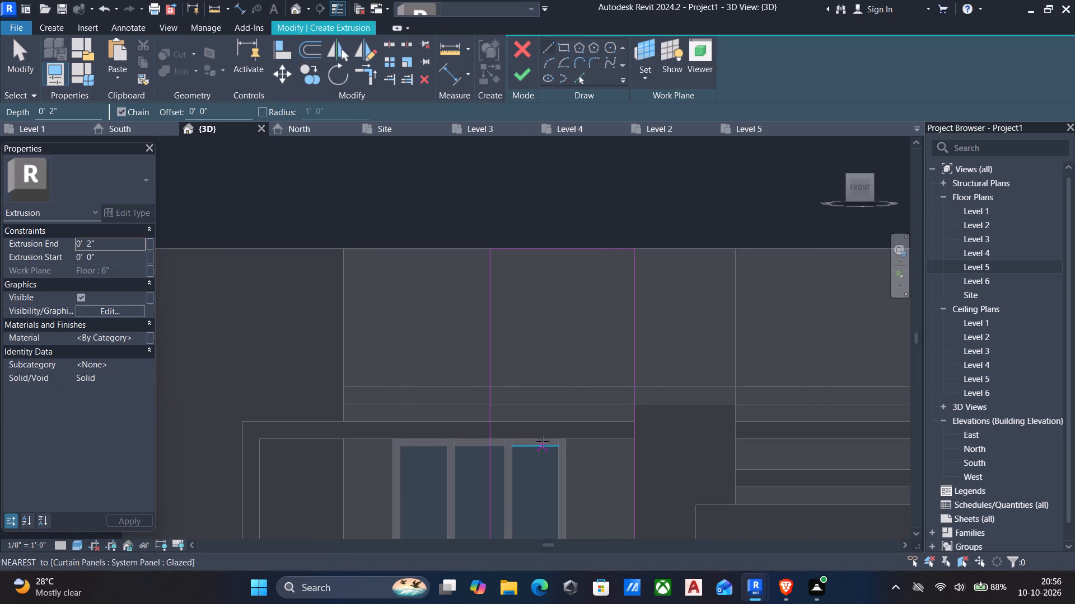
{"action": "scroll", "coordinate": [534, 432], "scroll_direction": "up", "scroll_amount": 5}
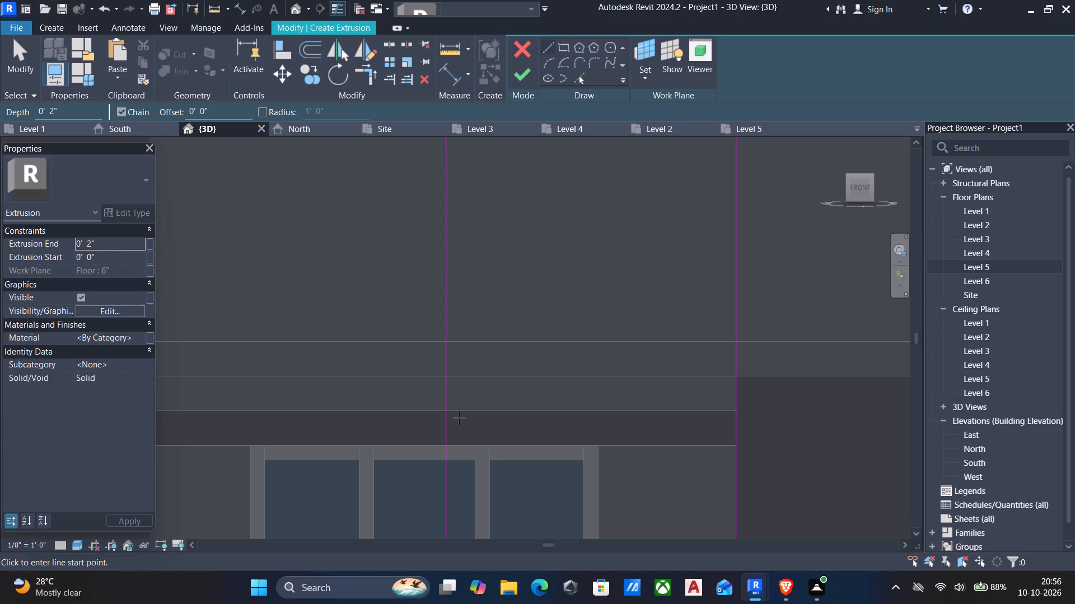
{"action": "left_click", "coordinate": [446, 409]}
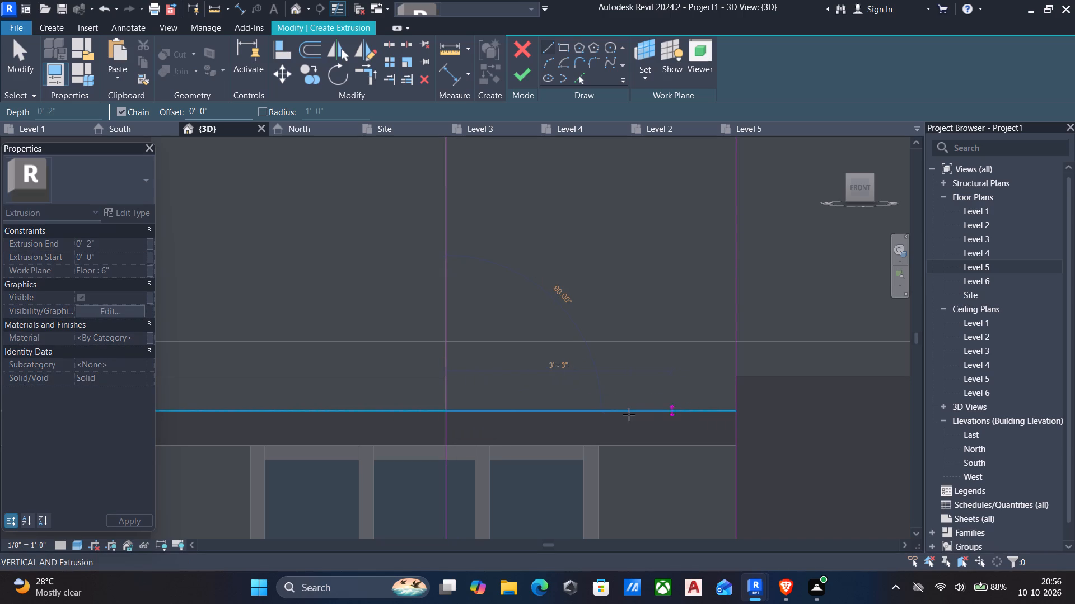
{"action": "left_click", "coordinate": [683, 410]}
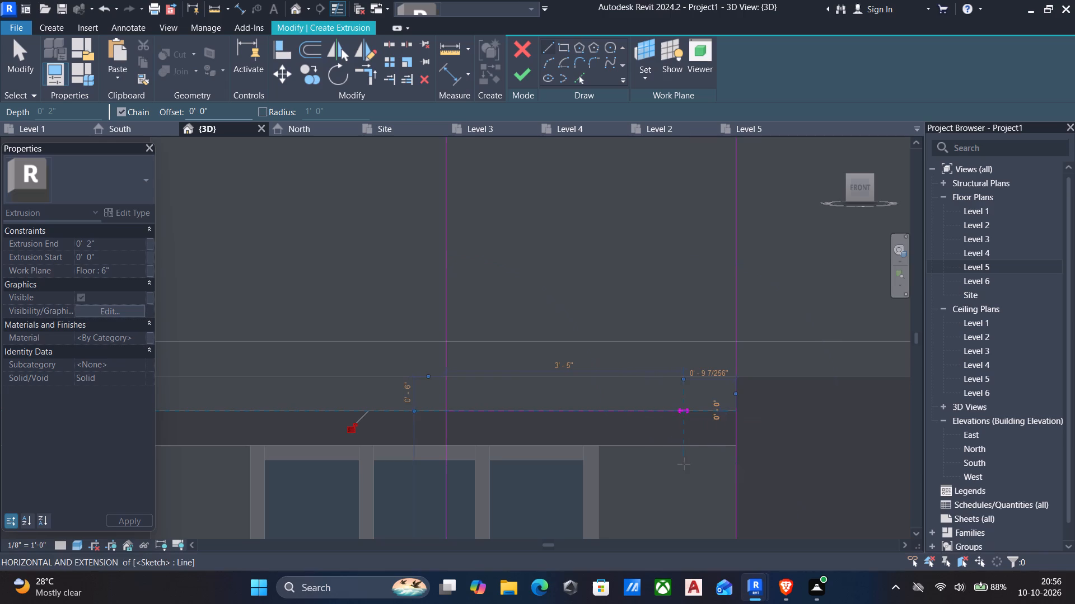
{"action": "left_click", "coordinate": [683, 446]}
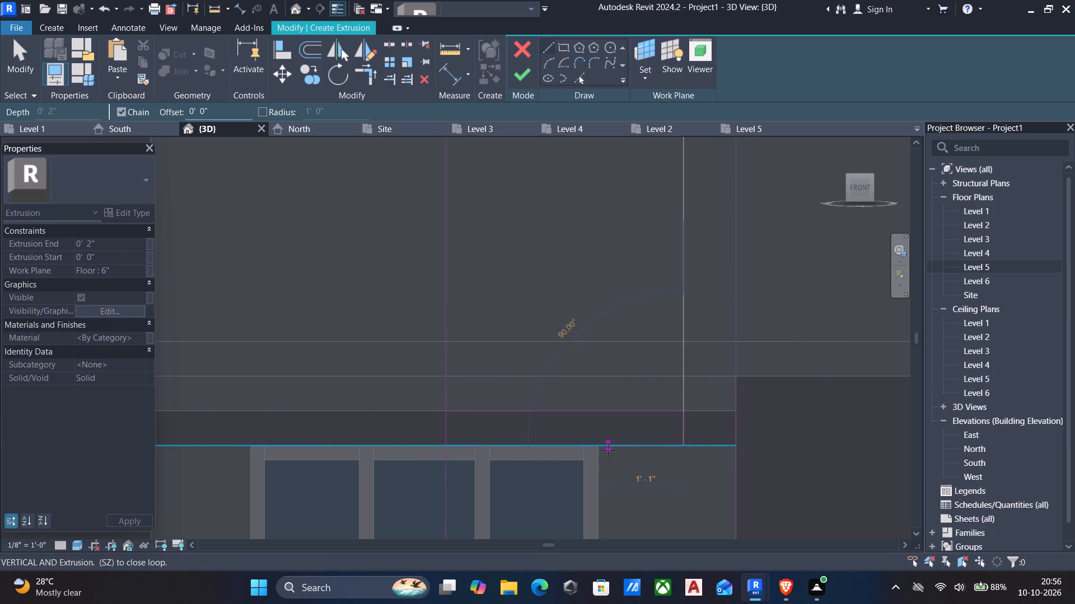
{"action": "left_click", "coordinate": [601, 450]}
{"action": "scroll", "coordinate": [602, 454], "scroll_direction": "down", "scroll_amount": 6}
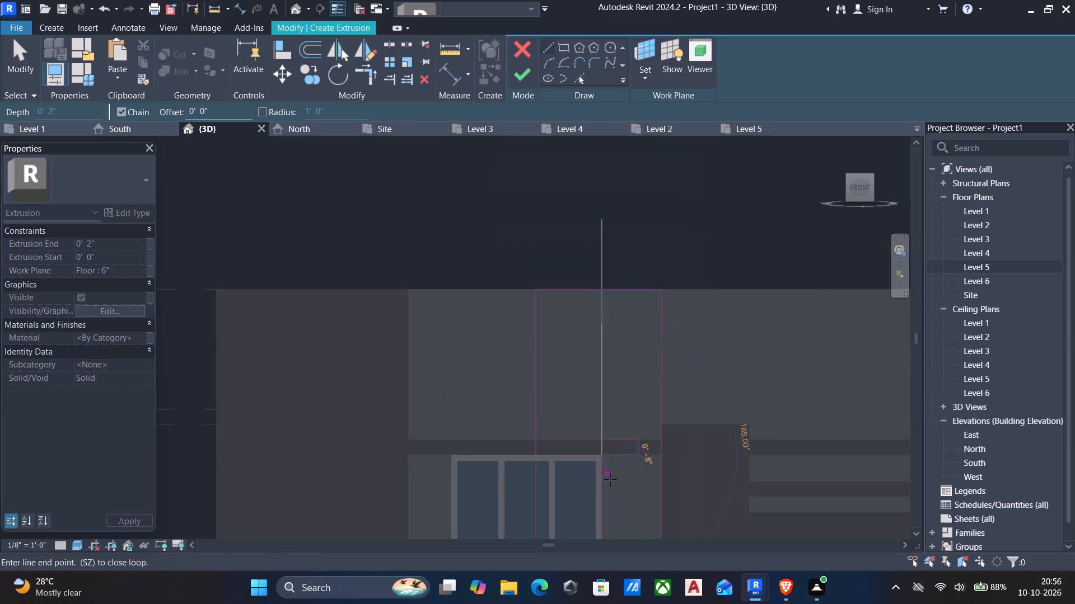
{"action": "middle_click_drag", "start_coordinate": [610, 482], "coordinate": [608, 221]}
{"action": "scroll", "coordinate": [591, 345], "scroll_direction": "up", "scroll_amount": 6}
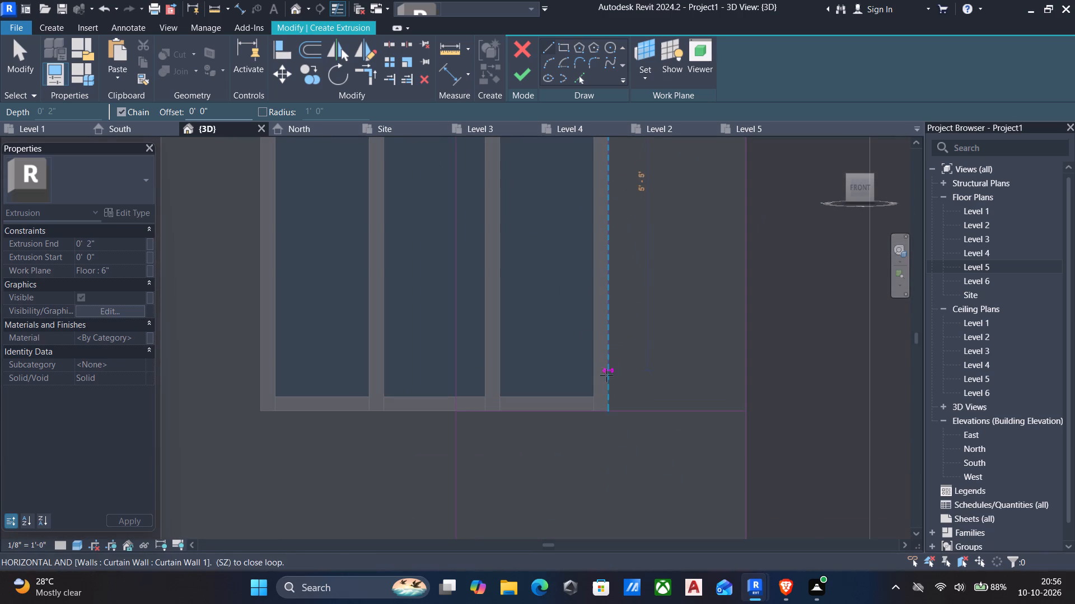
{"action": "left_click", "coordinate": [607, 410]}
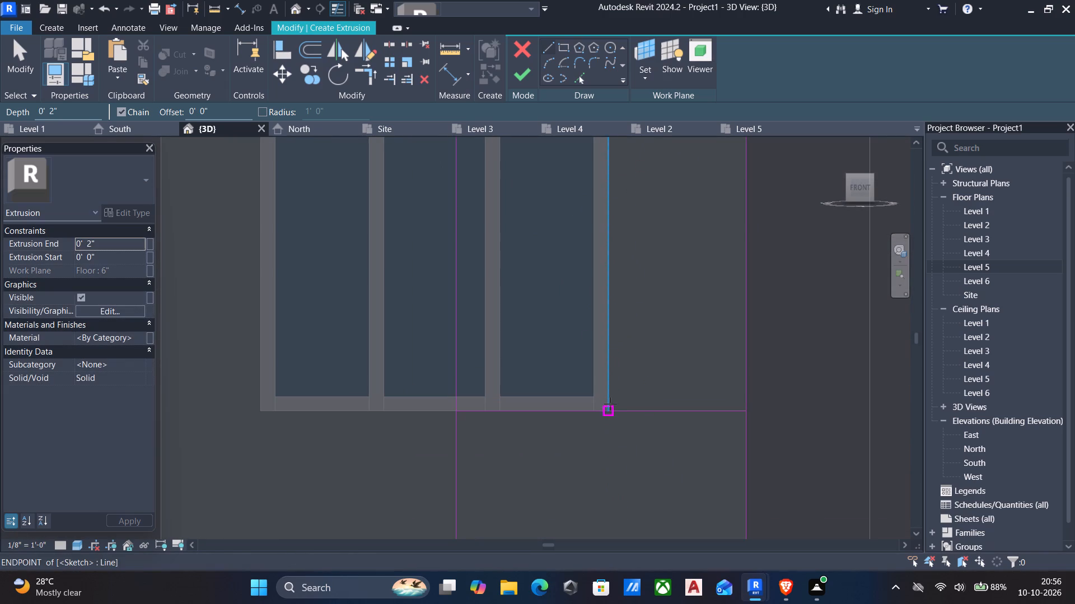
{"action": "key", "text": "Escape"}
Trim the sketch corners at the window's lower and upper east corners so the outline follows the window's east edge.
{"action": "key", "text": "t"}
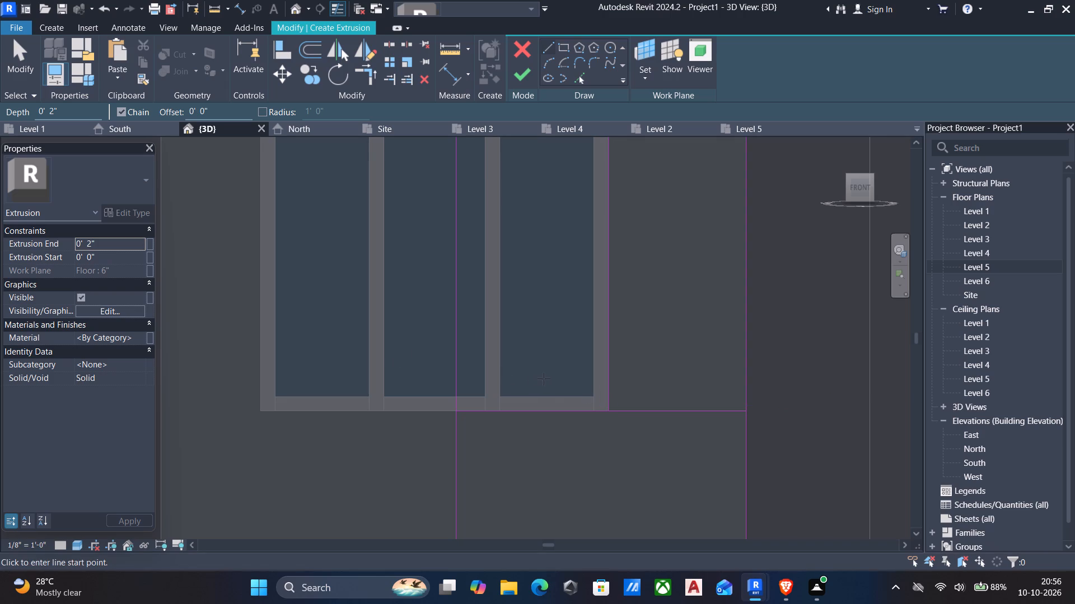
{"action": "key", "text": "r"}
{"action": "left_click", "coordinate": [544, 411]}
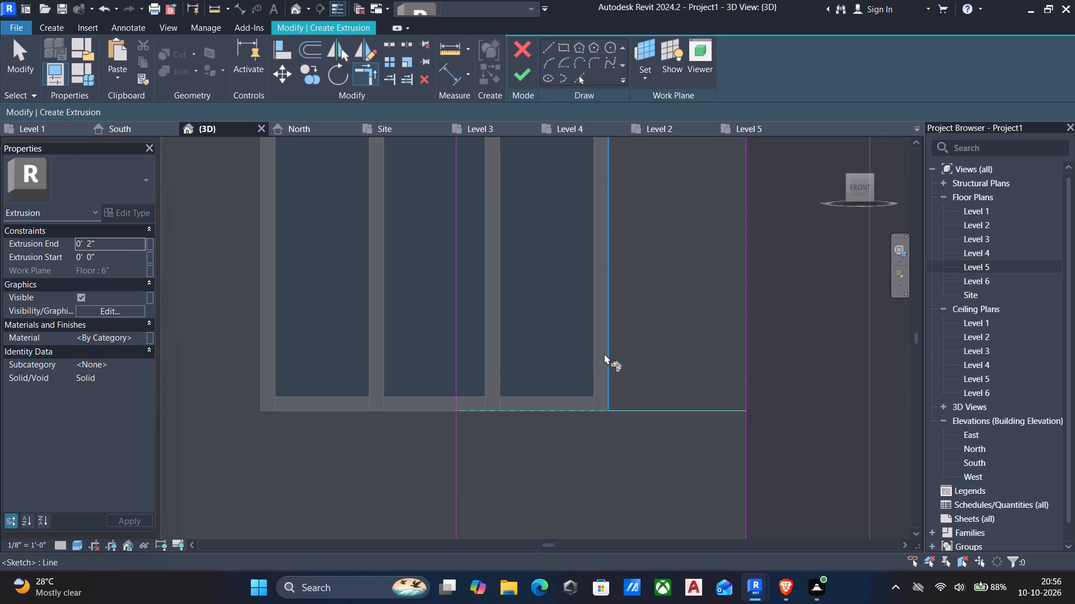
{"action": "left_click", "coordinate": [609, 350]}
{"action": "scroll", "coordinate": [609, 350], "scroll_direction": "down", "scroll_amount": 6}
{"action": "middle_click_drag", "start_coordinate": [611, 395], "coordinate": [575, 519]}
{"action": "scroll", "coordinate": [582, 511], "scroll_direction": "up", "scroll_amount": 1}
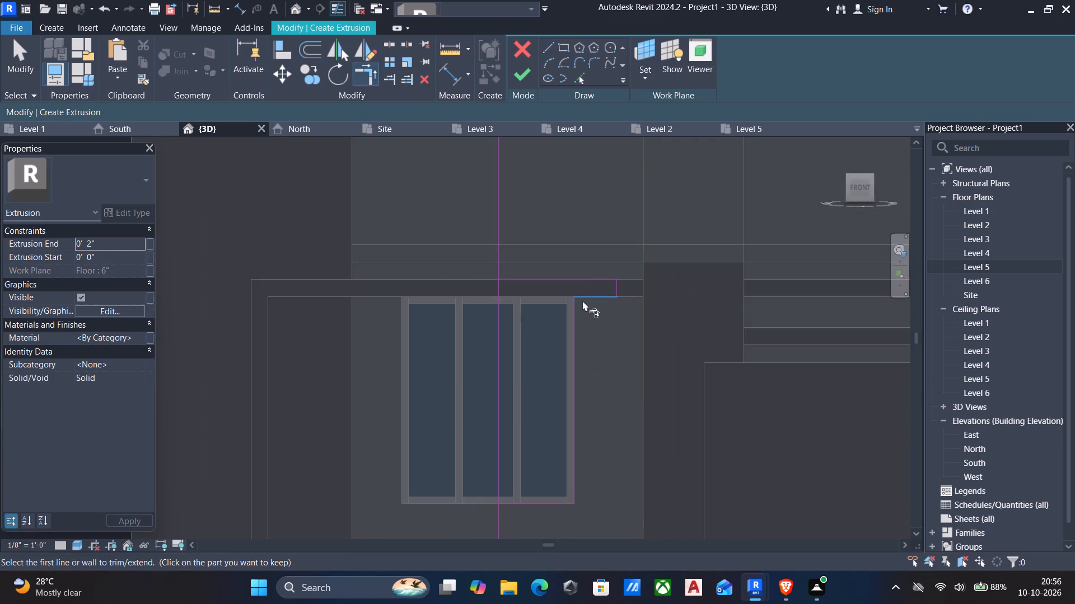
{"action": "scroll", "coordinate": [582, 300], "scroll_direction": "up", "scroll_amount": 5}
{"action": "left_click", "coordinate": [570, 325]}
{"action": "left_click", "coordinate": [593, 287]}
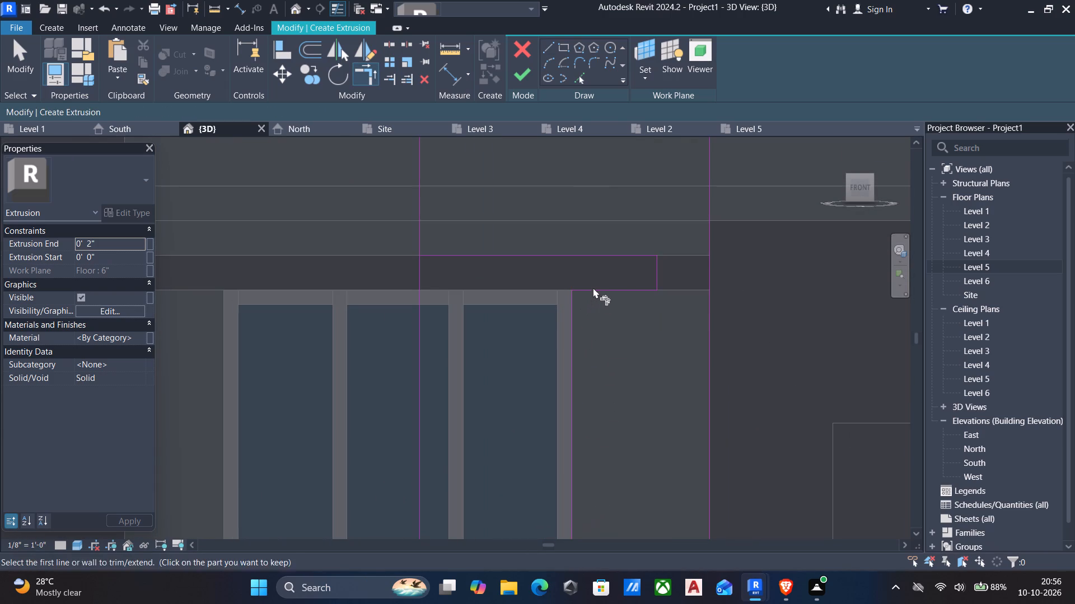
Trim the notch lines at the frame's top band into corners, joining its upper line to the upper rectangle's west line.
{"action": "left_click", "coordinate": [628, 291]}
{"action": "left_click", "coordinate": [661, 272]}
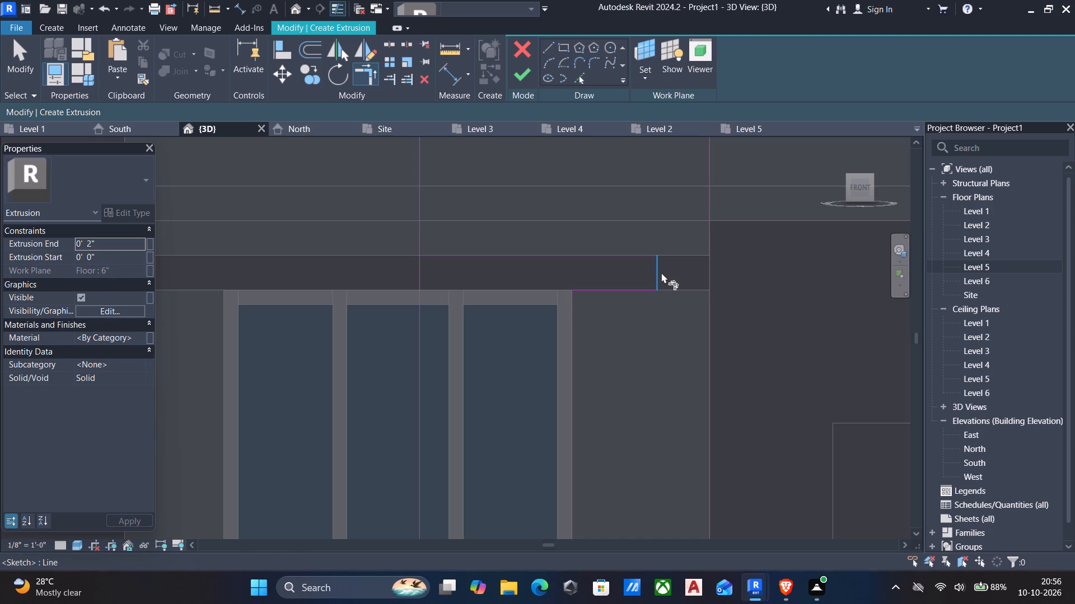
{"action": "left_click", "coordinate": [661, 271]}
{"action": "left_click", "coordinate": [618, 249]}
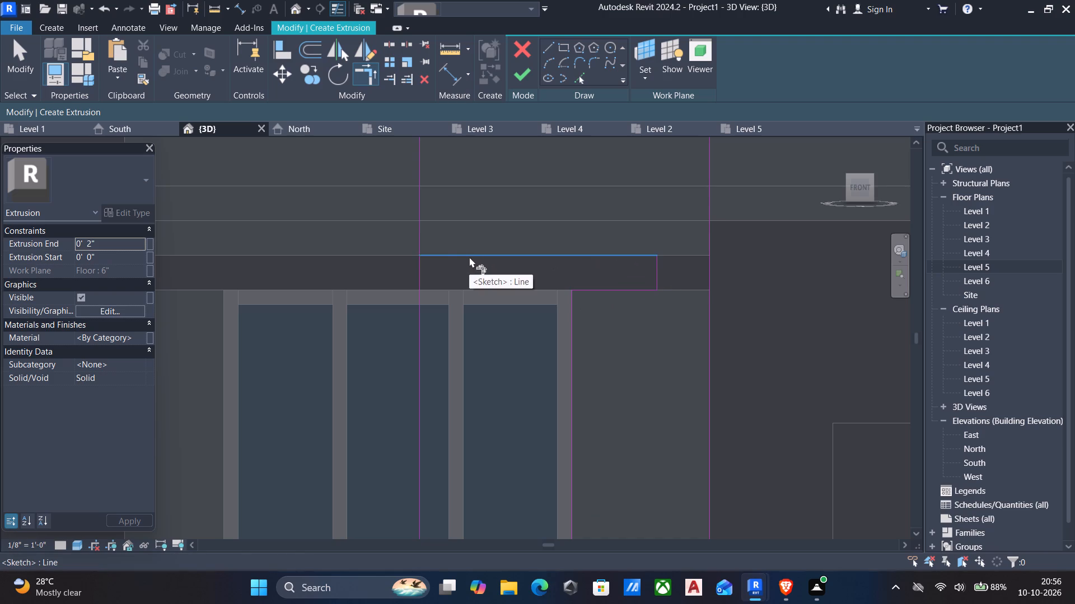
{"action": "left_click", "coordinate": [437, 258]}
{"action": "left_click", "coordinate": [418, 240]}
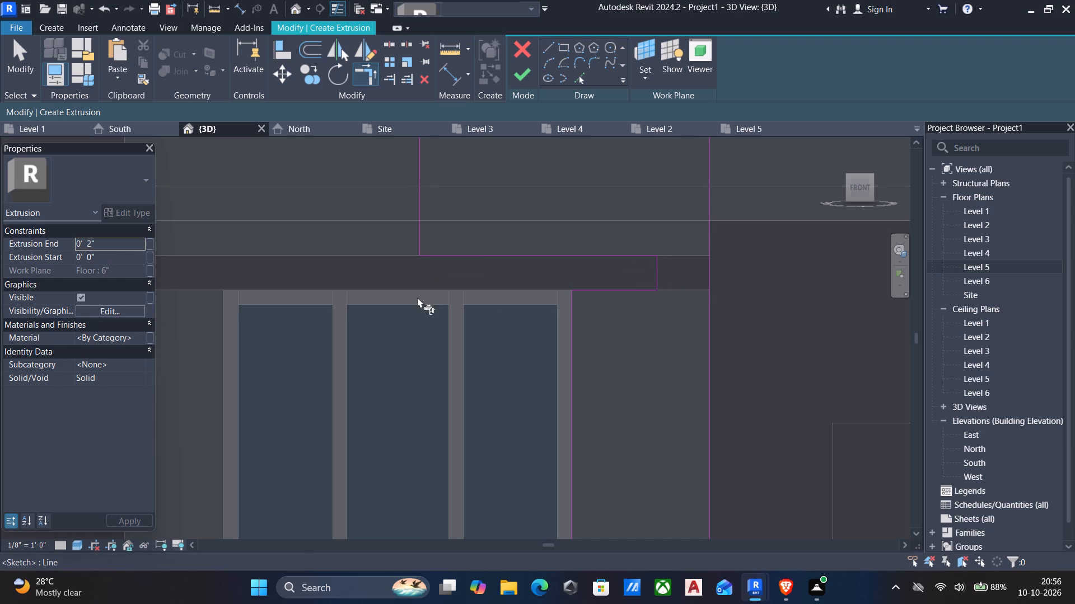
Finish the closed outline as a 2" deep extrusion and complete the in-place model.
{"action": "scroll", "coordinate": [418, 309], "scroll_direction": "down", "scroll_amount": 6}
{"action": "middle_click_drag", "start_coordinate": [419, 331], "coordinate": [431, 263]}
{"action": "scroll", "coordinate": [445, 373], "scroll_direction": "up", "scroll_amount": 5}
{"action": "middle_click_drag", "start_coordinate": [509, 261], "coordinate": [513, 397]}
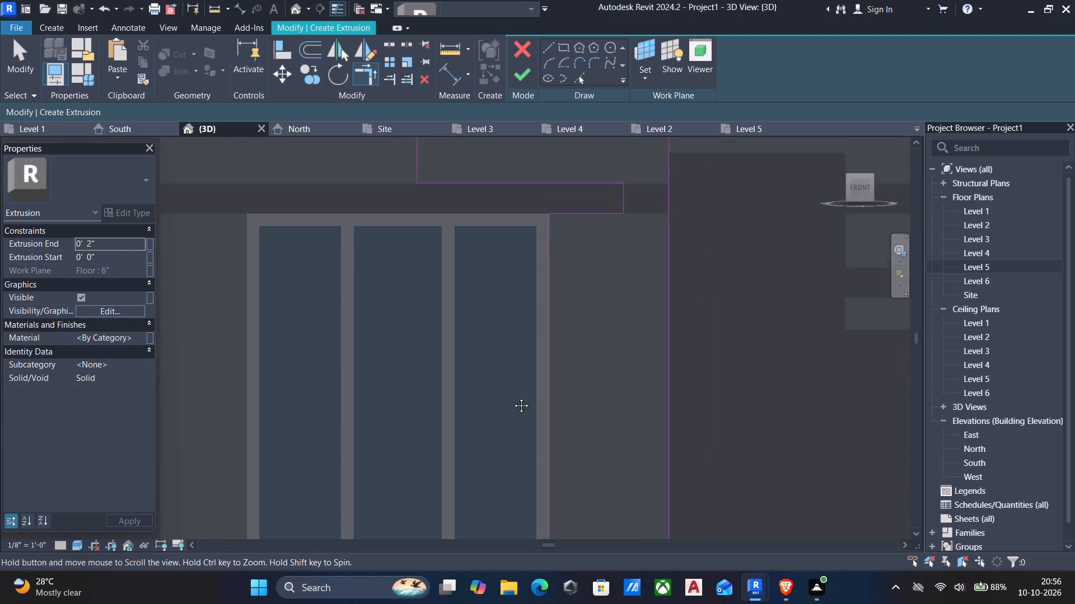
{"action": "middle_click_drag", "start_coordinate": [513, 397], "coordinate": [521, 426]}
{"action": "middle_click_drag", "start_coordinate": [527, 258], "coordinate": [537, 425]}
{"action": "scroll", "coordinate": [524, 298], "scroll_direction": "down", "scroll_amount": 2}
{"action": "middle_click_drag", "start_coordinate": [519, 271], "coordinate": [526, 382]}
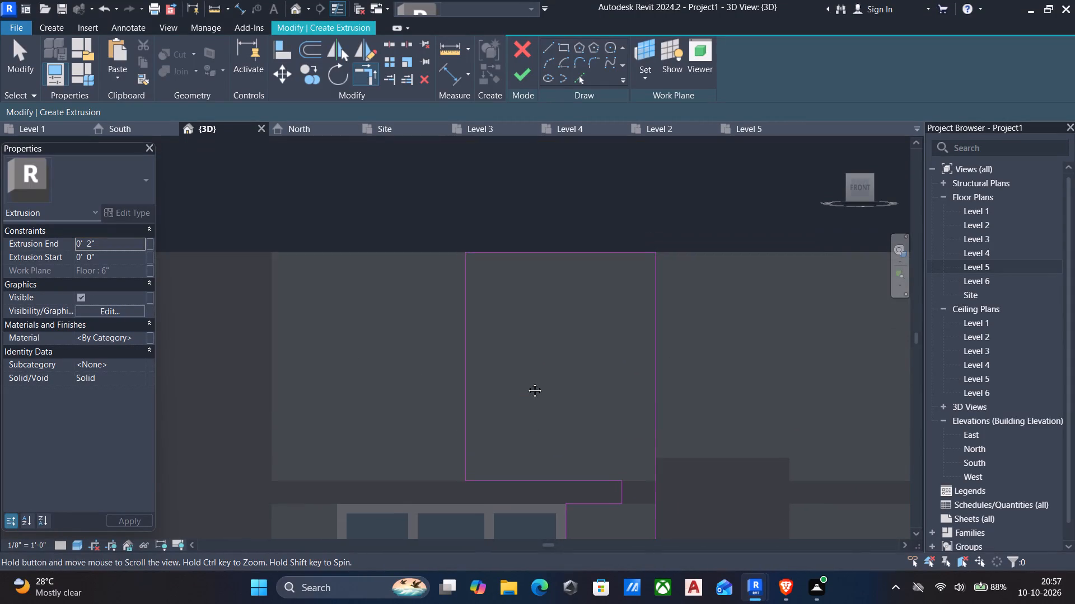
{"action": "middle_click_drag", "start_coordinate": [526, 382], "coordinate": [527, 383]}
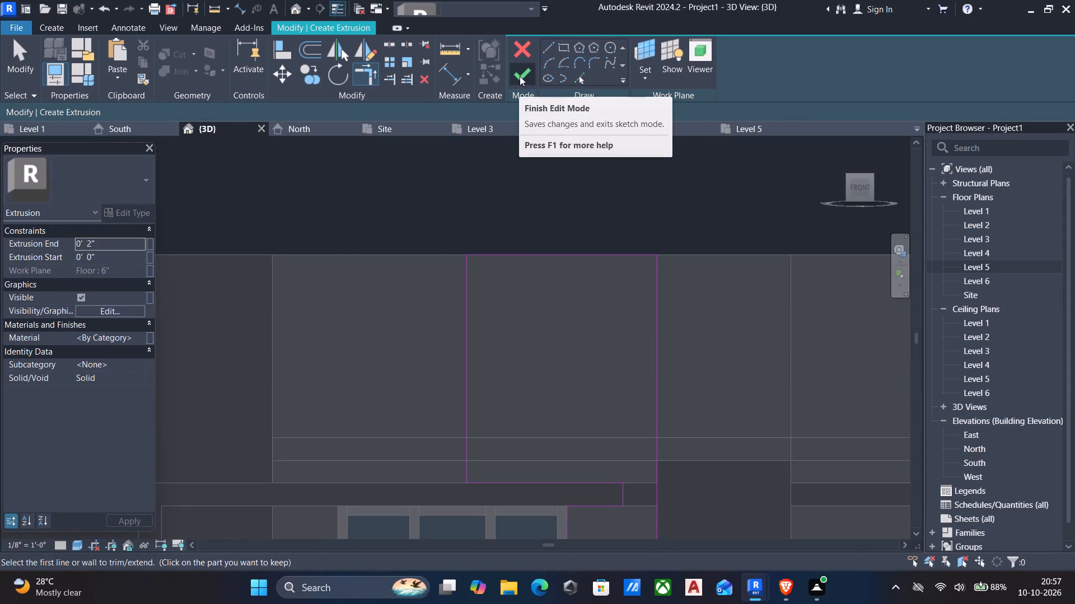
{"action": "left_click", "coordinate": [520, 76]}
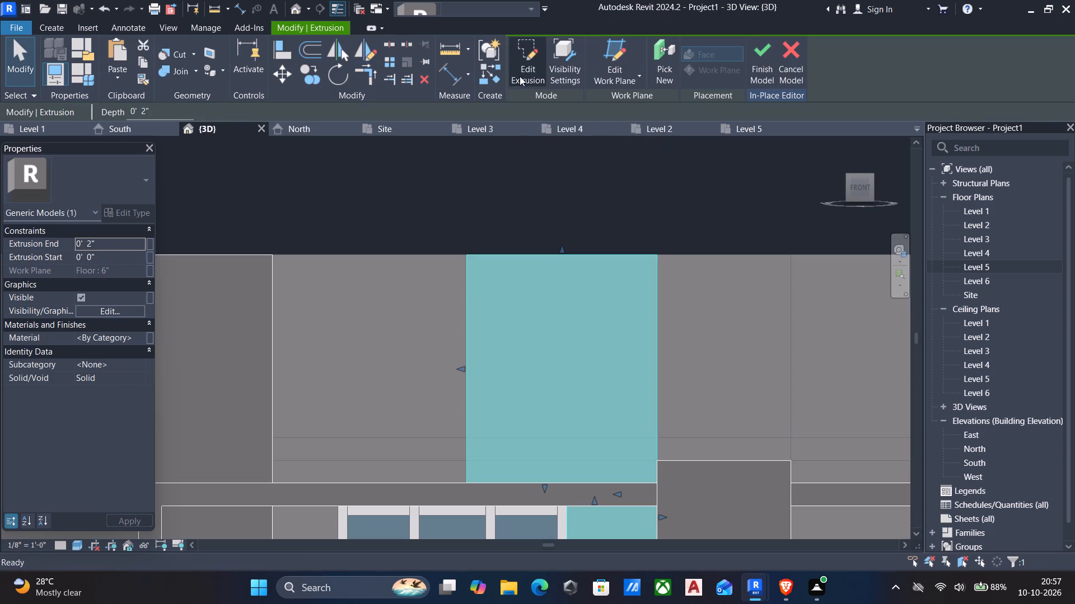
{"action": "scroll", "coordinate": [480, 261], "scroll_direction": "down", "scroll_amount": 2}
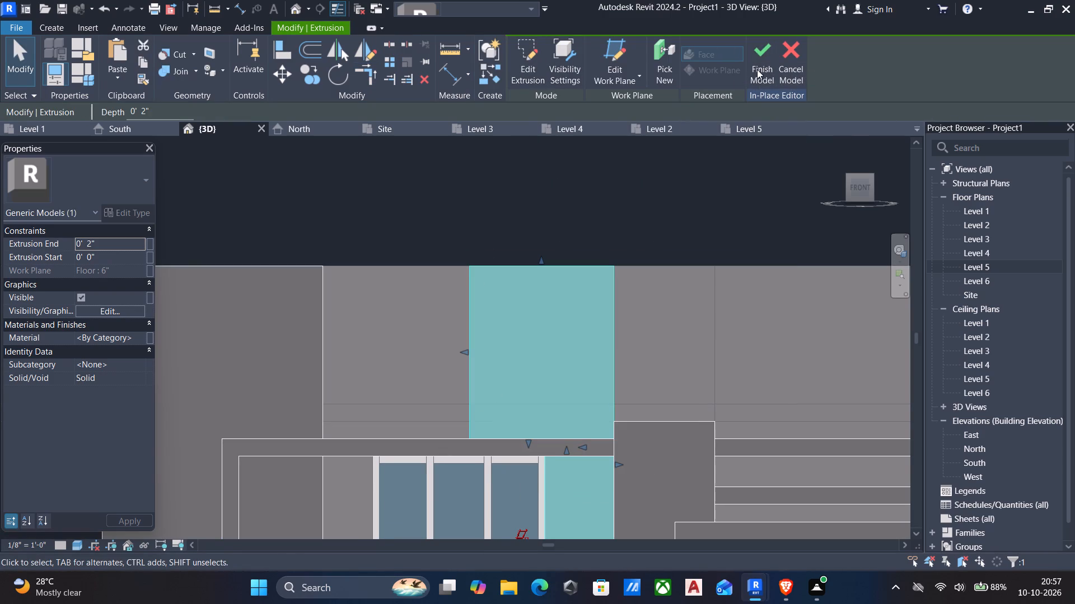
{"action": "left_click", "coordinate": [766, 54]}
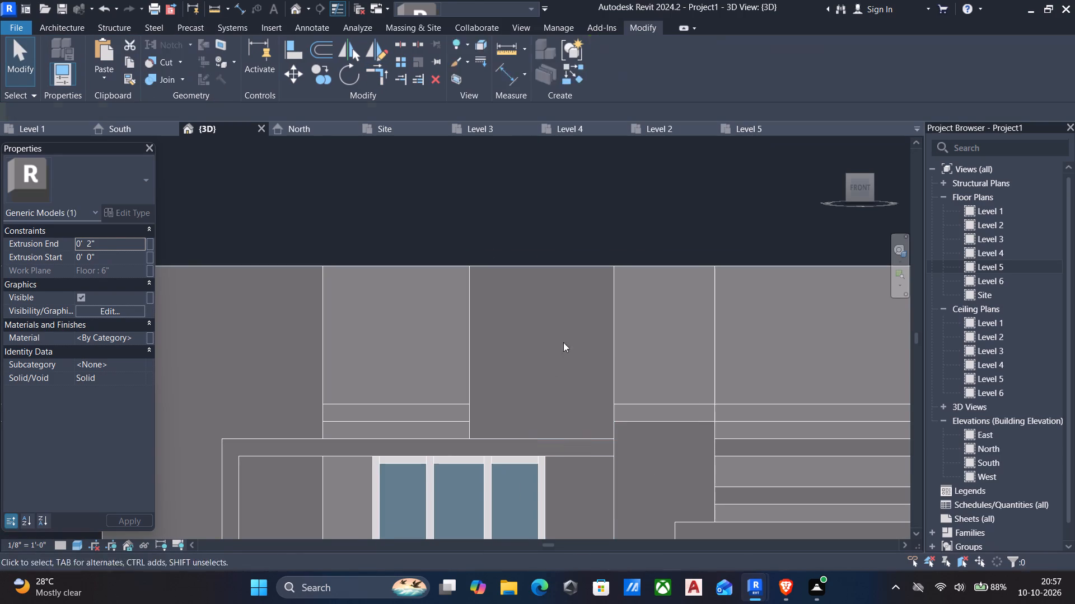
Edit the in-place model to shorten the window frame's top band back to the east end of the new panel's notch, and finish the model.
{"action": "left_click", "coordinate": [520, 438]}
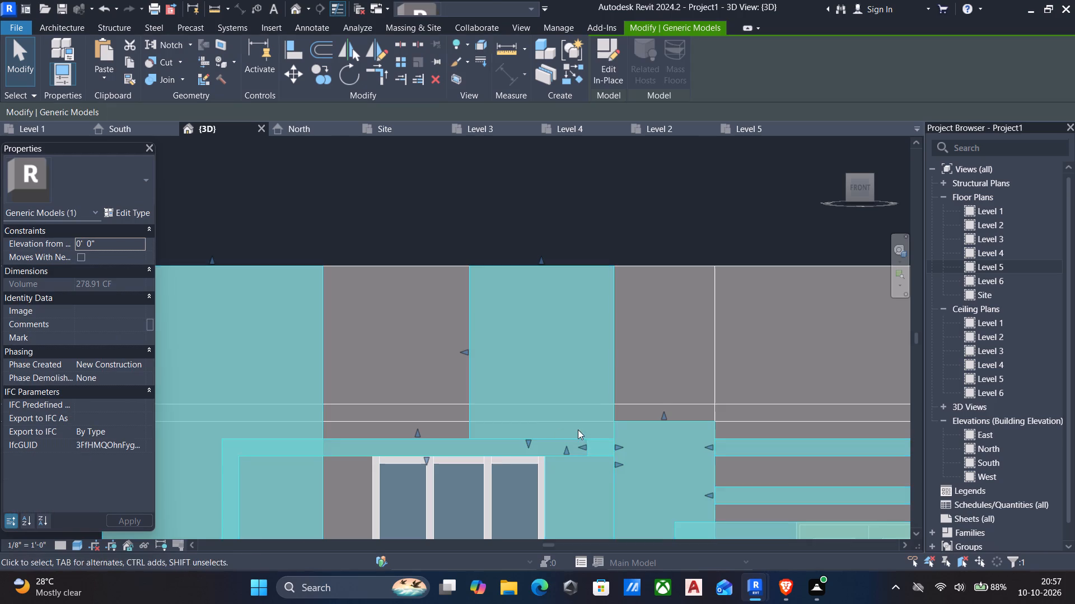
{"action": "left_click", "coordinate": [614, 40]}
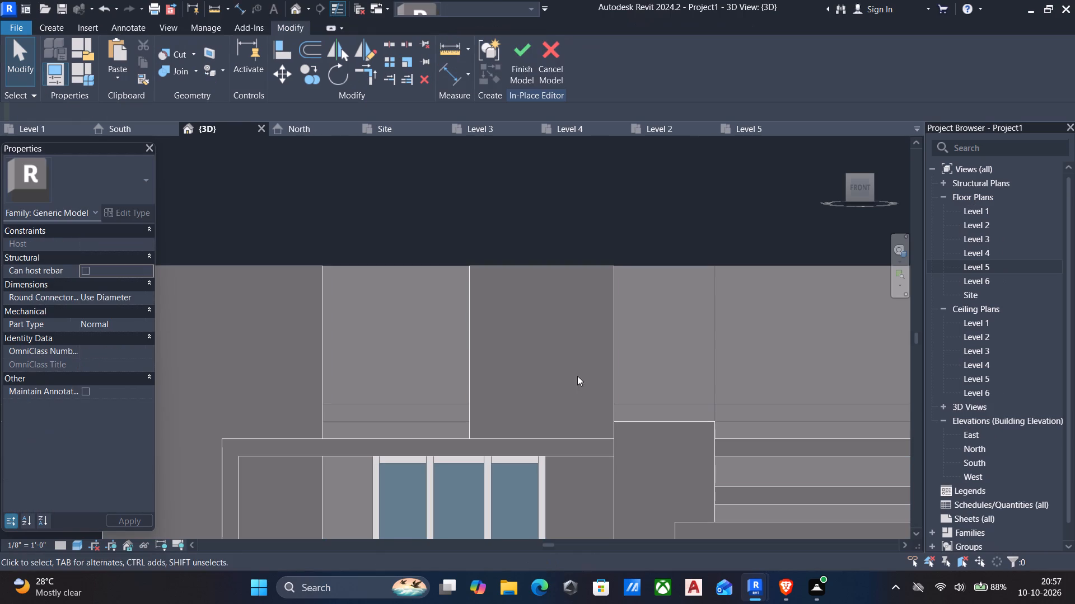
{"action": "left_click", "coordinate": [601, 447]}
{"action": "left_click", "coordinate": [588, 458]}
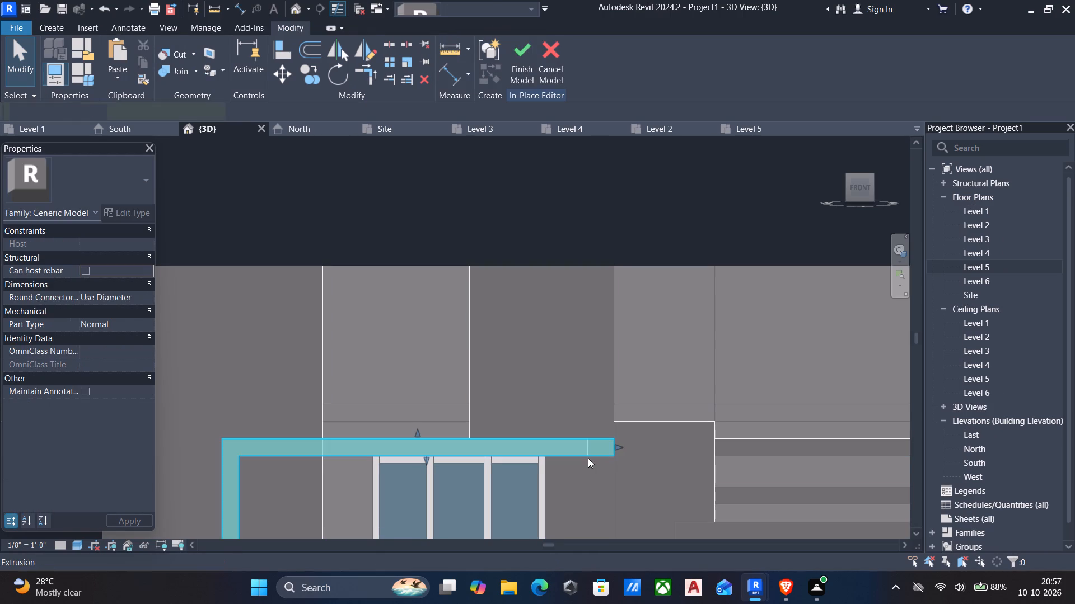
{"action": "left_click_drag", "start_coordinate": [615, 446], "coordinate": [587, 452]}
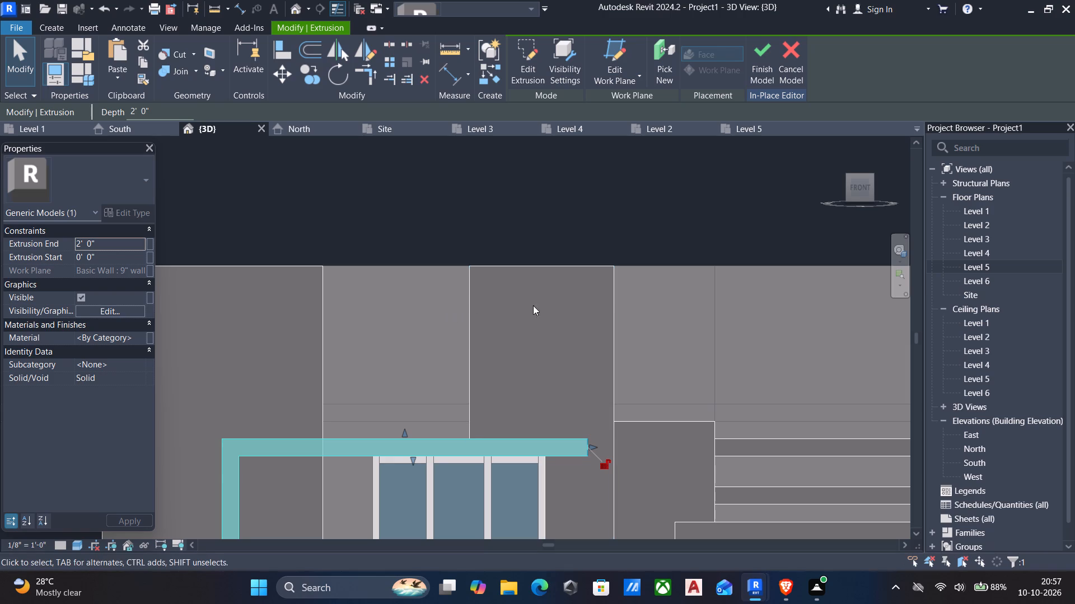
{"action": "left_click", "coordinate": [760, 49]}
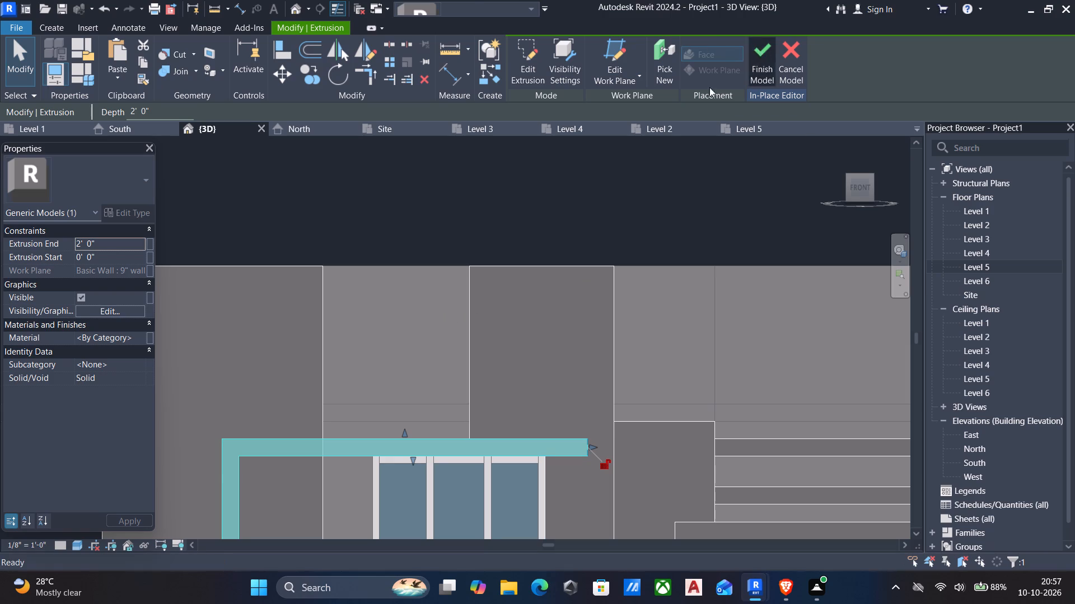
Edit the in-place model to raise the top of the 2" vertical strip east of the new panel to the parapet's top edge.
{"action": "middle_click_drag", "start_coordinate": [452, 356], "coordinate": [448, 358], "text": "shift"}
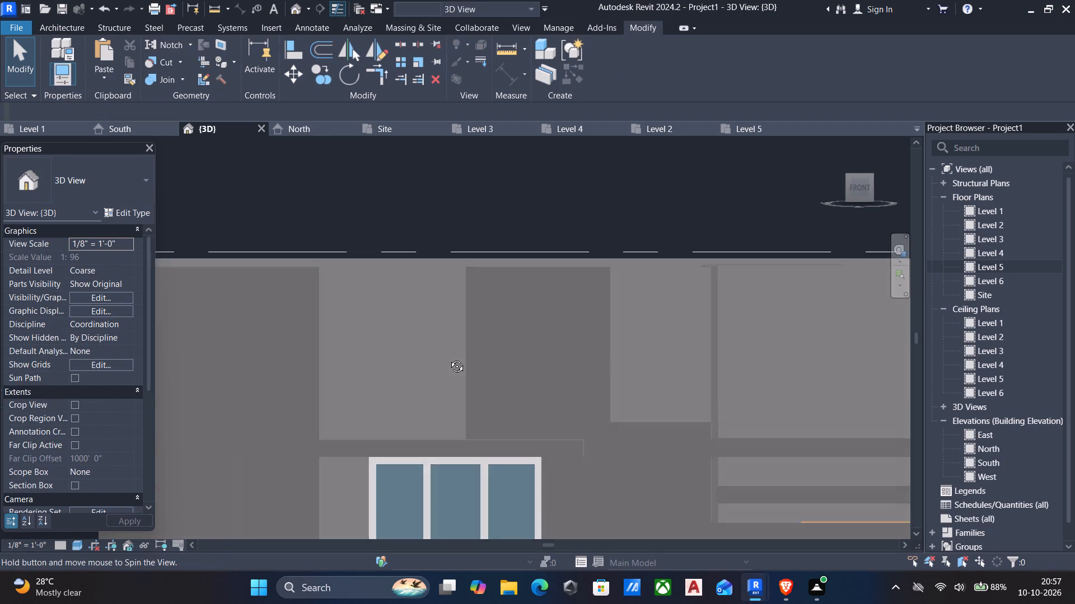
{"action": "middle_click_drag", "start_coordinate": [448, 358], "coordinate": [557, 446], "text": "shift"}
{"action": "scroll", "coordinate": [576, 405], "scroll_direction": "down", "scroll_amount": 7}
{"action": "middle_click_drag", "start_coordinate": [580, 404], "coordinate": [483, 221]}
{"action": "scroll", "coordinate": [484, 220], "scroll_direction": "up", "scroll_amount": 4}
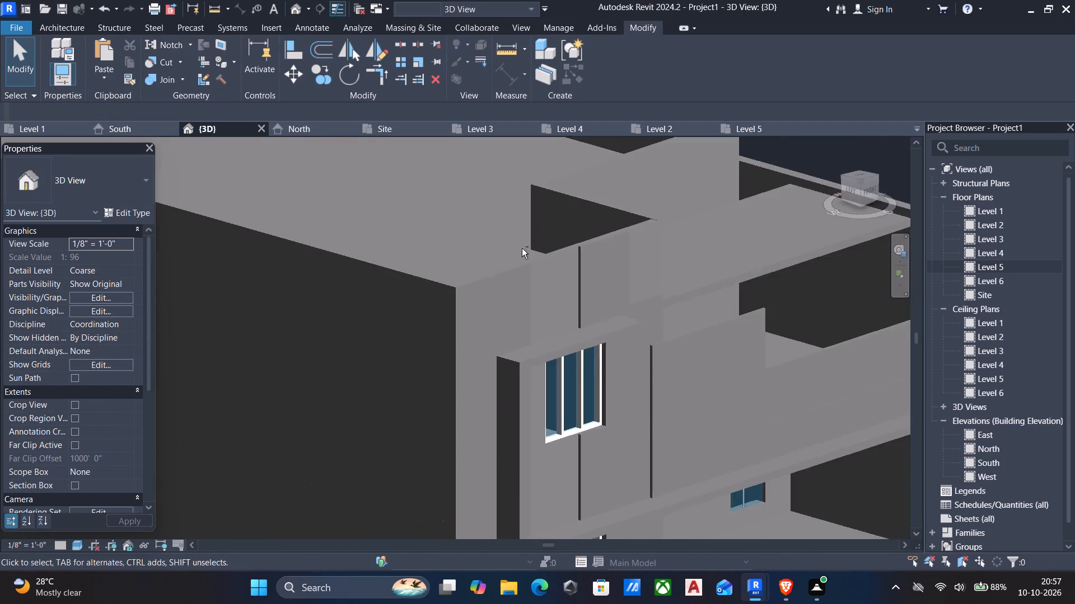
{"action": "middle_click_drag", "start_coordinate": [522, 248], "coordinate": [527, 328], "text": "shift"}
{"action": "middle_click_drag", "start_coordinate": [582, 371], "coordinate": [525, 215]}
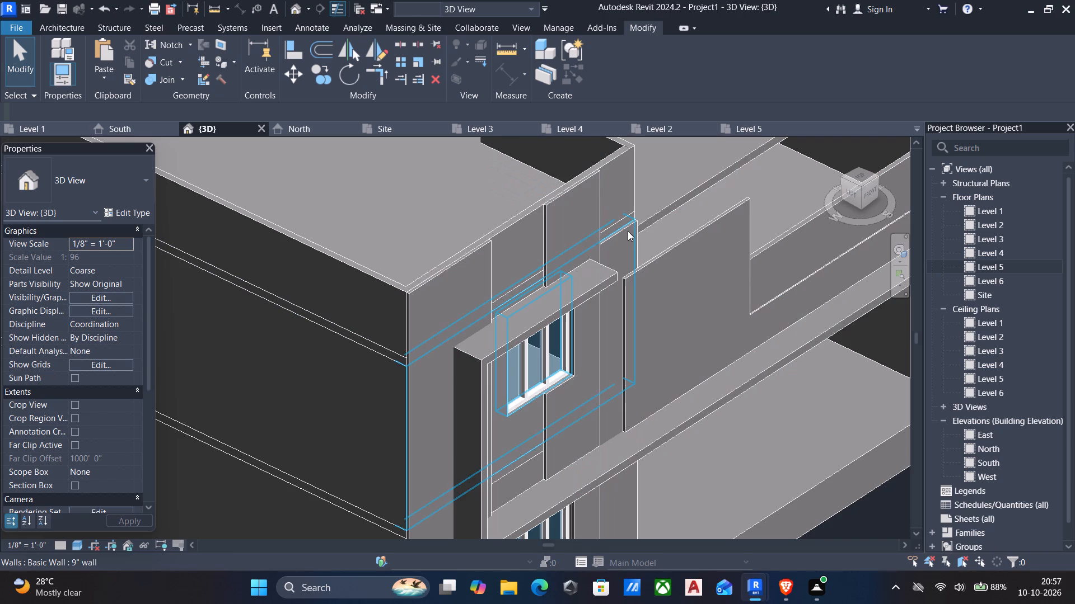
{"action": "scroll", "coordinate": [625, 228], "scroll_direction": "up", "scroll_amount": 6}
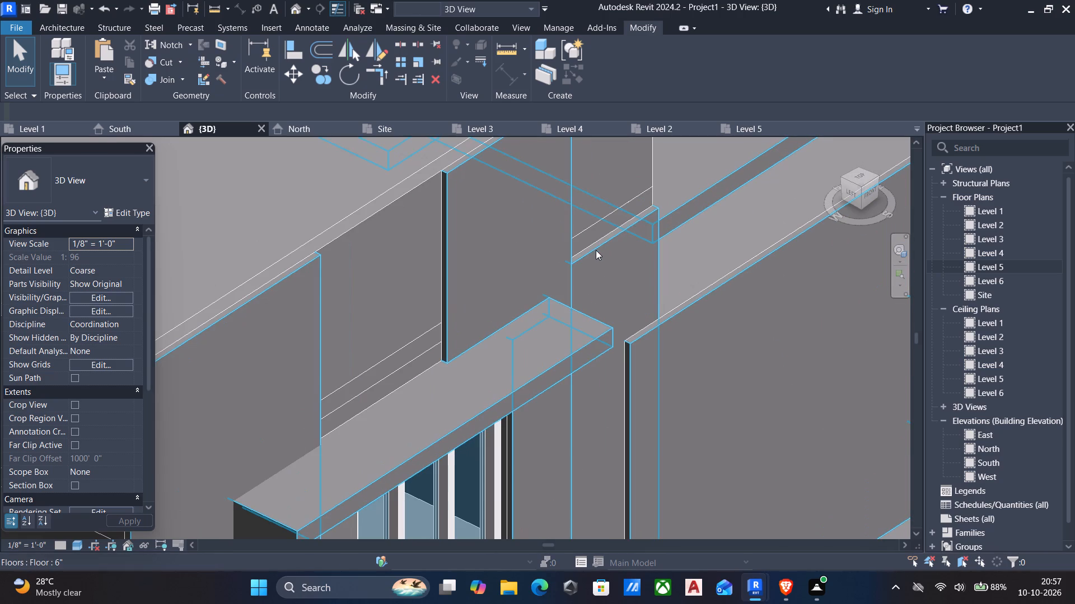
{"action": "left_click", "coordinate": [600, 243]}
{"action": "middle_click_drag", "start_coordinate": [591, 223], "coordinate": [565, 364]}
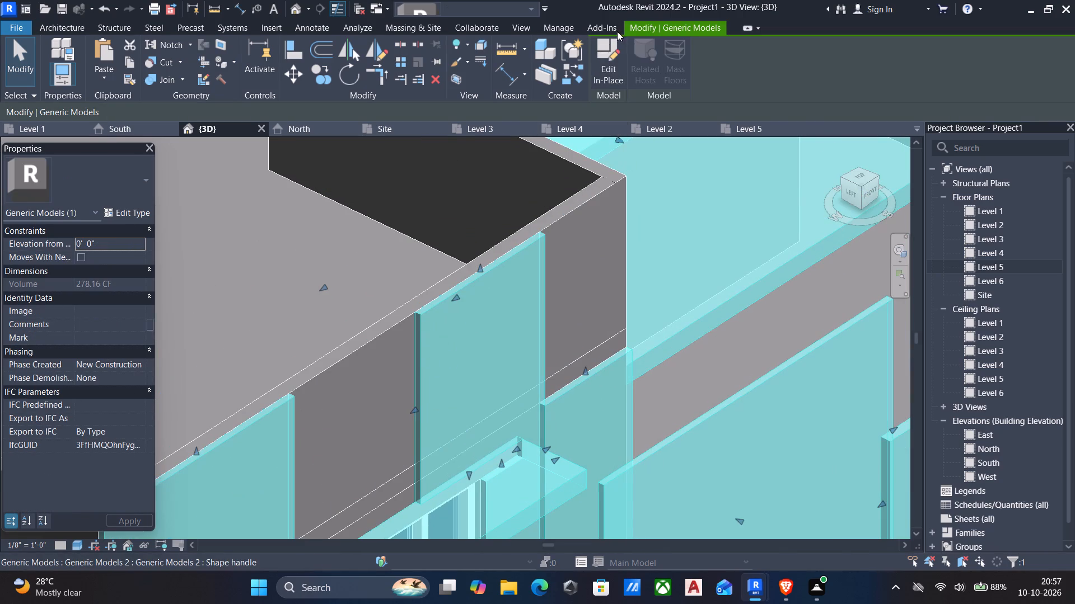
{"action": "left_click", "coordinate": [602, 50]}
{"action": "left_click", "coordinate": [582, 384]}
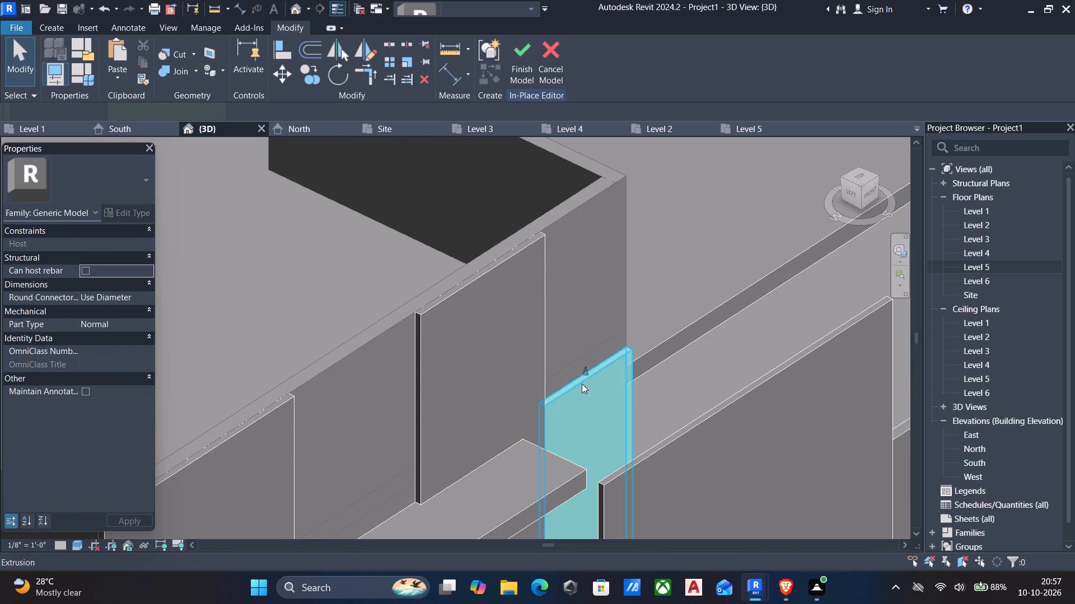
{"action": "left_click_drag", "start_coordinate": [587, 369], "coordinate": [549, 211]}
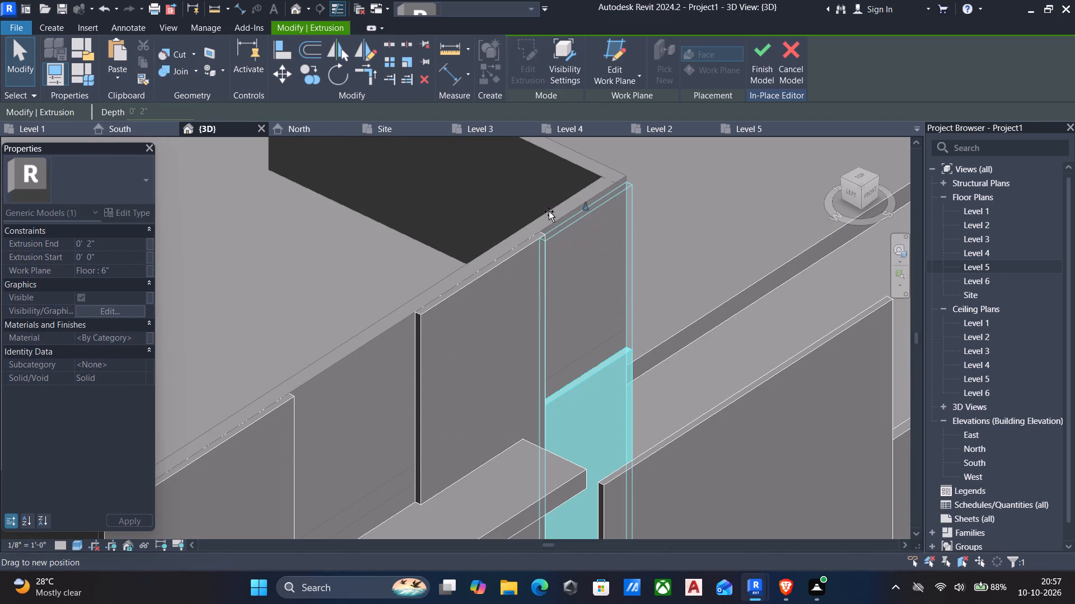
{"action": "left_click_drag", "start_coordinate": [549, 211], "coordinate": [548, 210]}
{"action": "middle_click_drag", "start_coordinate": [618, 280], "coordinate": [615, 282]}
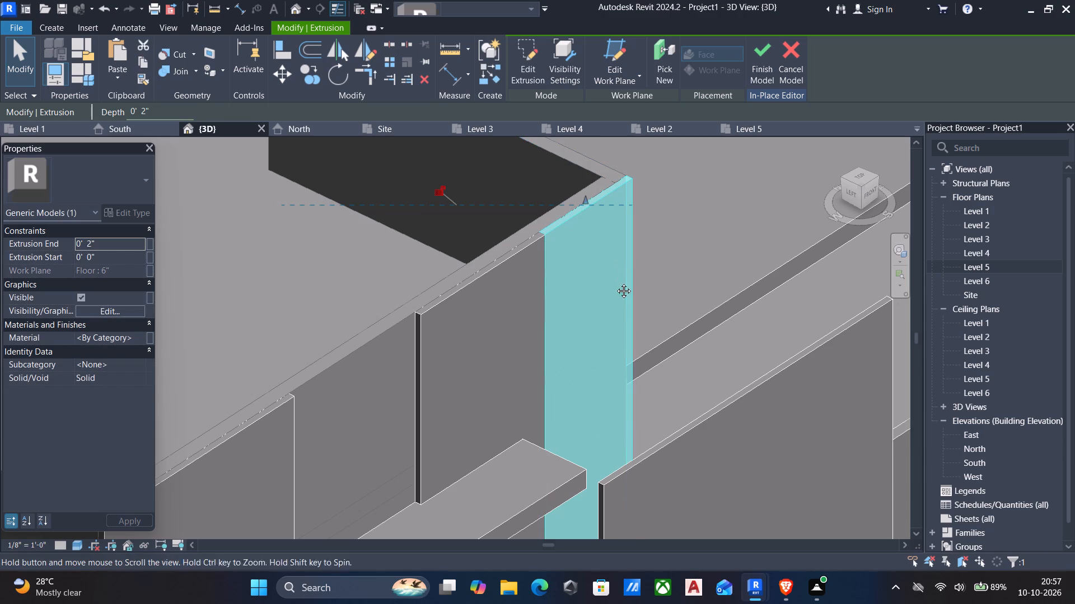
In the front view, raise the top of the 2" vertical strip east of the notched panel above the parapet.
{"action": "middle_click_drag", "start_coordinate": [615, 282], "coordinate": [662, 277]}
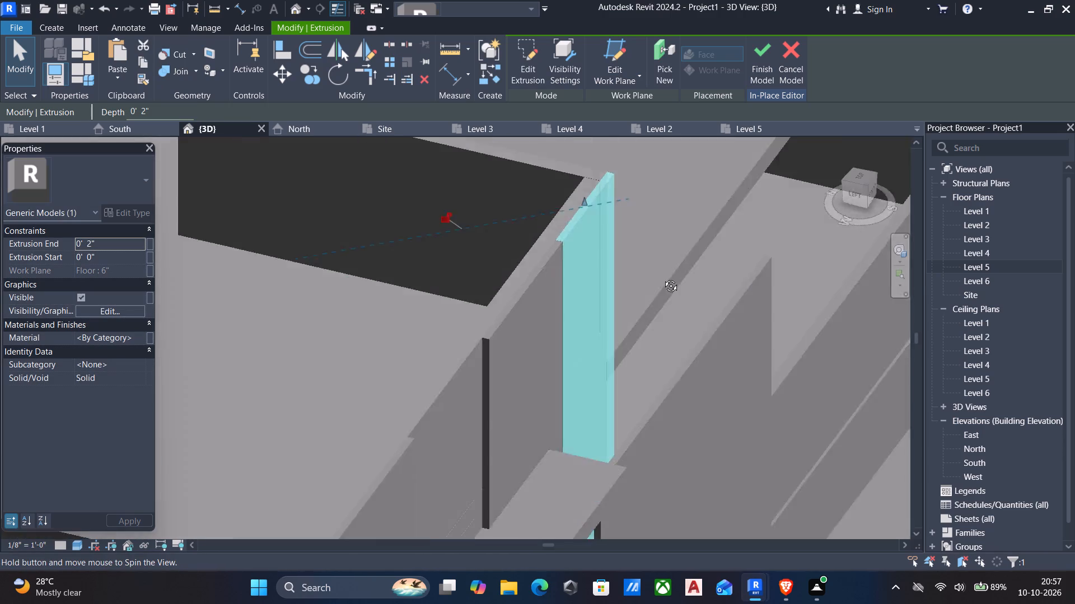
{"action": "middle_click_drag", "start_coordinate": [662, 277], "coordinate": [686, 267]}
{"action": "scroll", "coordinate": [541, 269], "scroll_direction": "up", "scroll_amount": 5}
{"action": "key", "text": "Escape"}
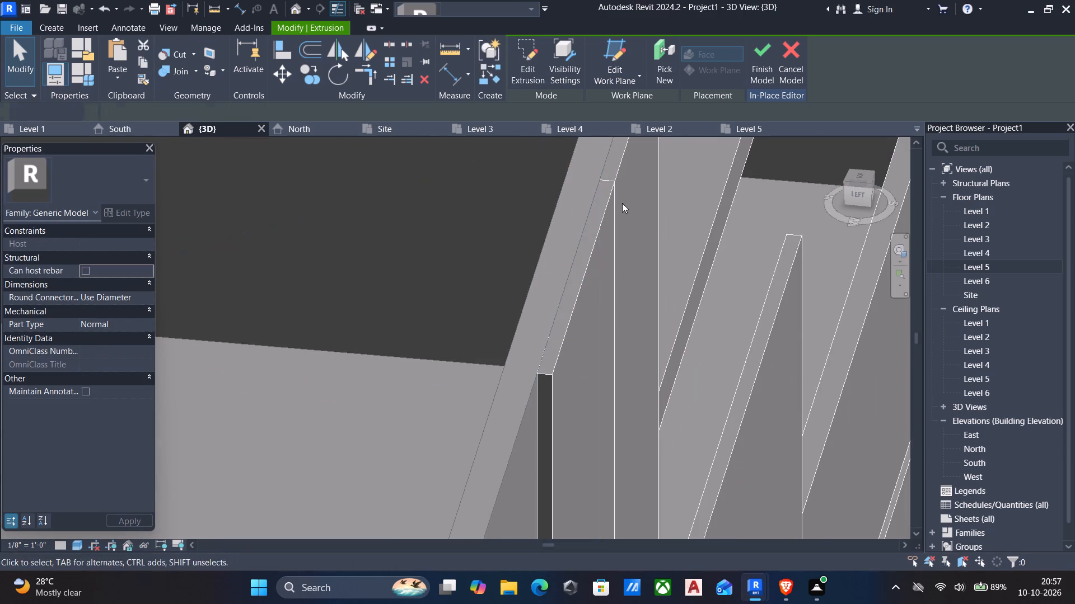
{"action": "scroll", "coordinate": [620, 190], "scroll_direction": "up", "scroll_amount": 7}
{"action": "scroll", "coordinate": [618, 177], "scroll_direction": "down", "scroll_amount": 14}
{"action": "scroll", "coordinate": [620, 187], "scroll_direction": "down", "scroll_amount": 7}
{"action": "middle_click_drag", "start_coordinate": [628, 201], "coordinate": [402, 188], "text": "shift"}
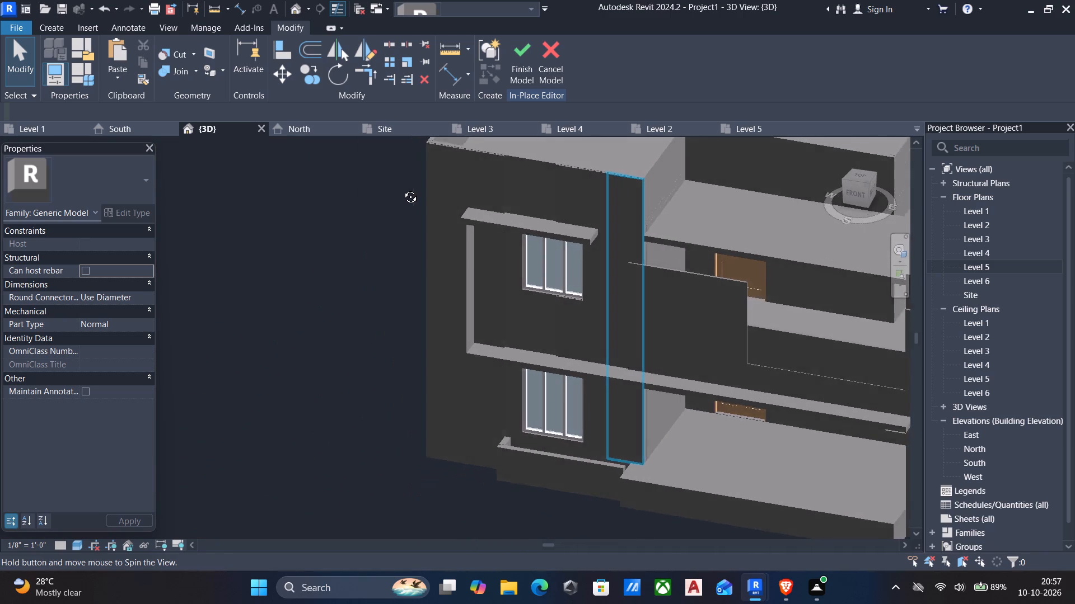
{"action": "middle_click_drag", "start_coordinate": [402, 188], "coordinate": [377, 134], "text": "shift"}
{"action": "scroll", "coordinate": [871, 325], "scroll_direction": "down", "scroll_amount": 1}
{"action": "middle_click_drag", "start_coordinate": [854, 342], "coordinate": [837, 418]}
{"action": "scroll", "coordinate": [521, 225], "scroll_direction": "up", "scroll_amount": 6}
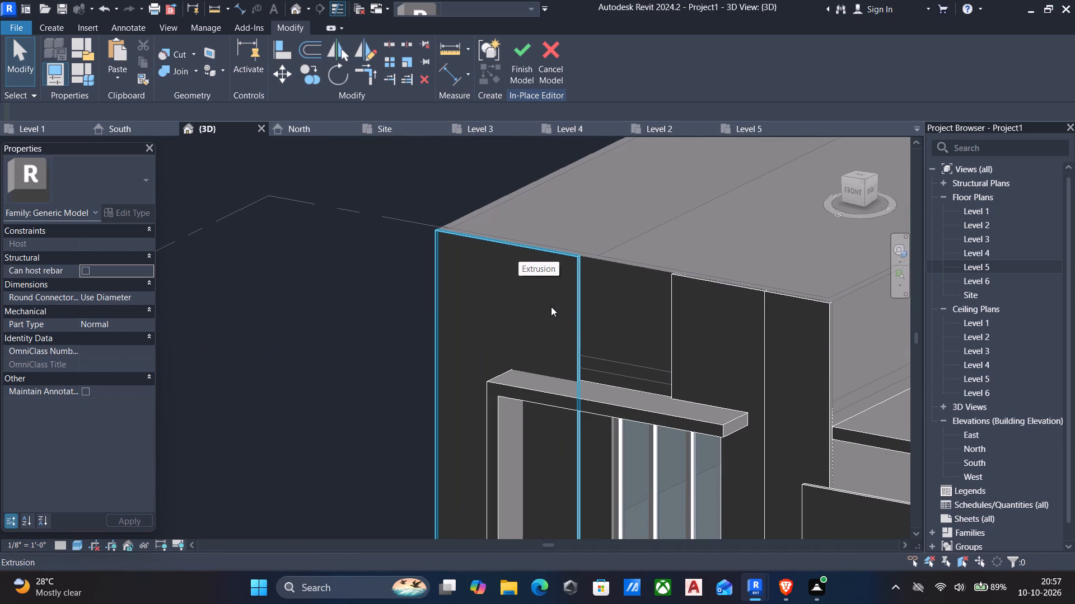
{"action": "left_click", "coordinate": [812, 296]}
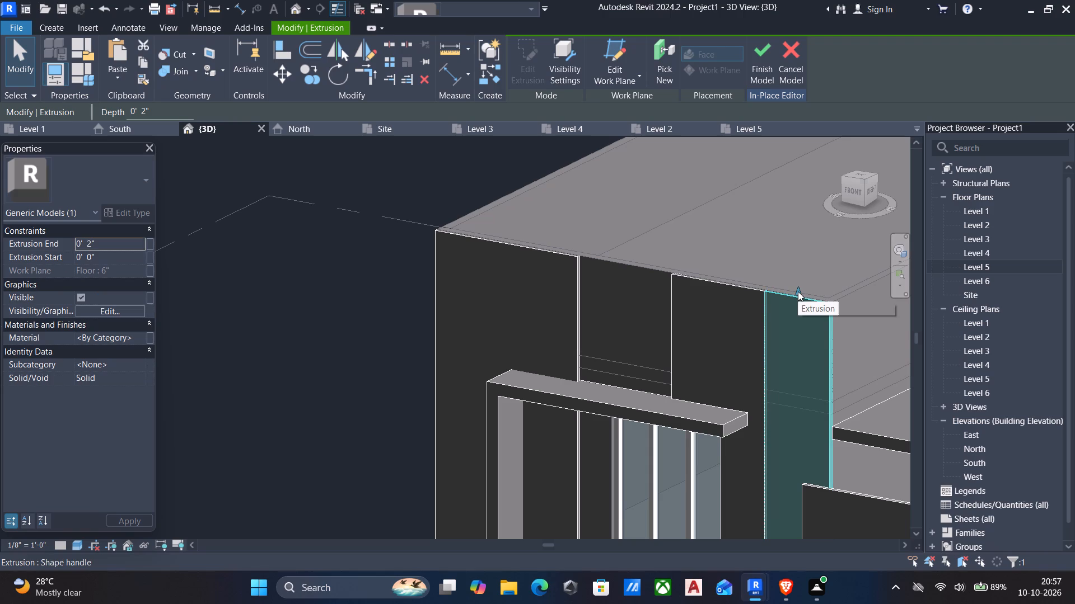
{"action": "left_click", "coordinate": [850, 186]}
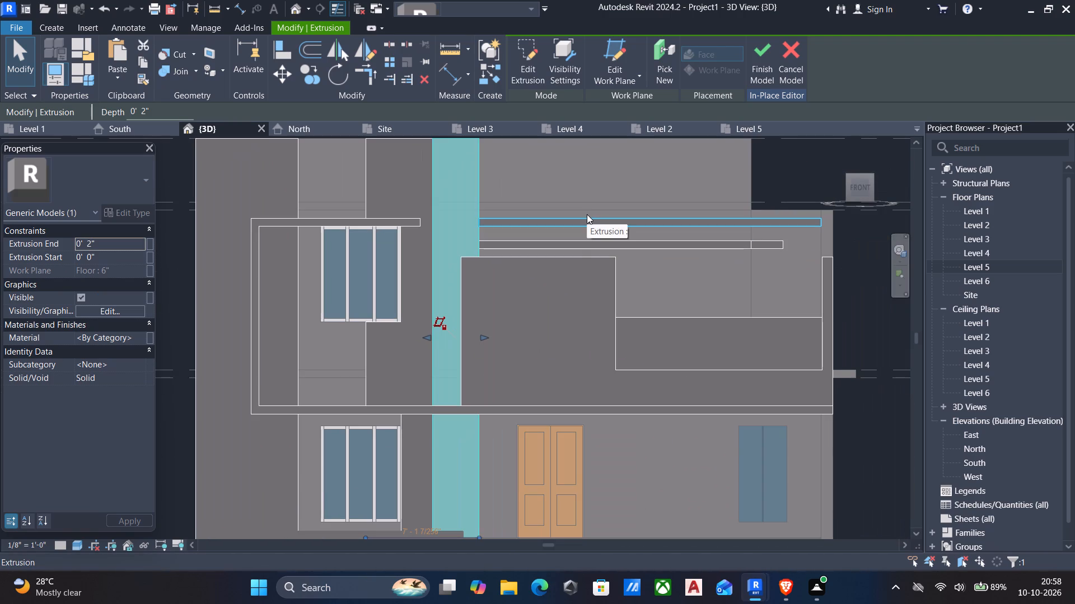
{"action": "middle_click_drag", "start_coordinate": [585, 218], "coordinate": [641, 359]}
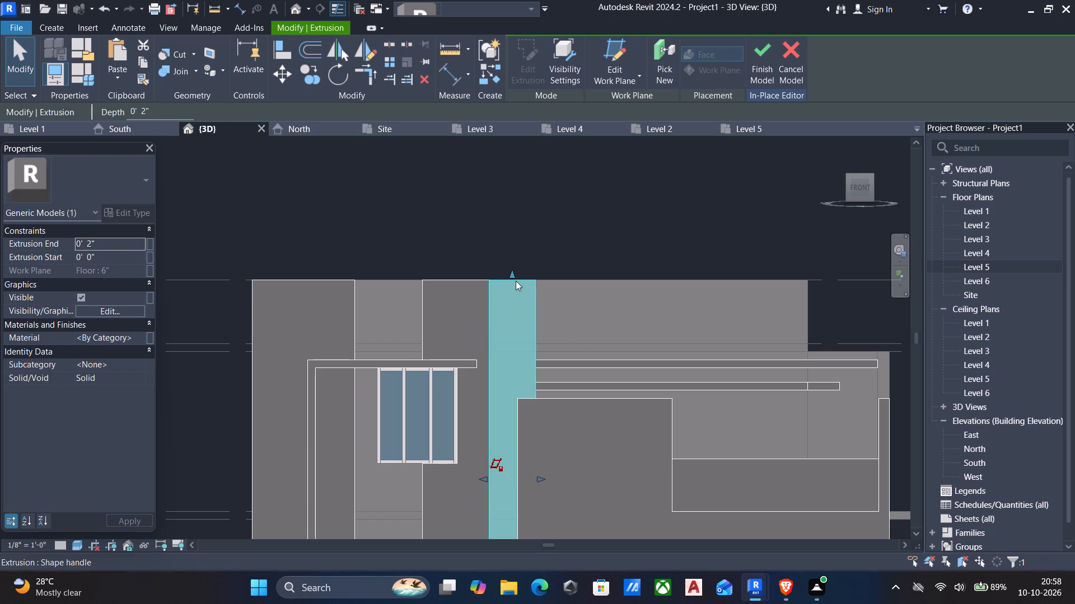
{"action": "left_click_drag", "start_coordinate": [512, 273], "coordinate": [511, 249]}
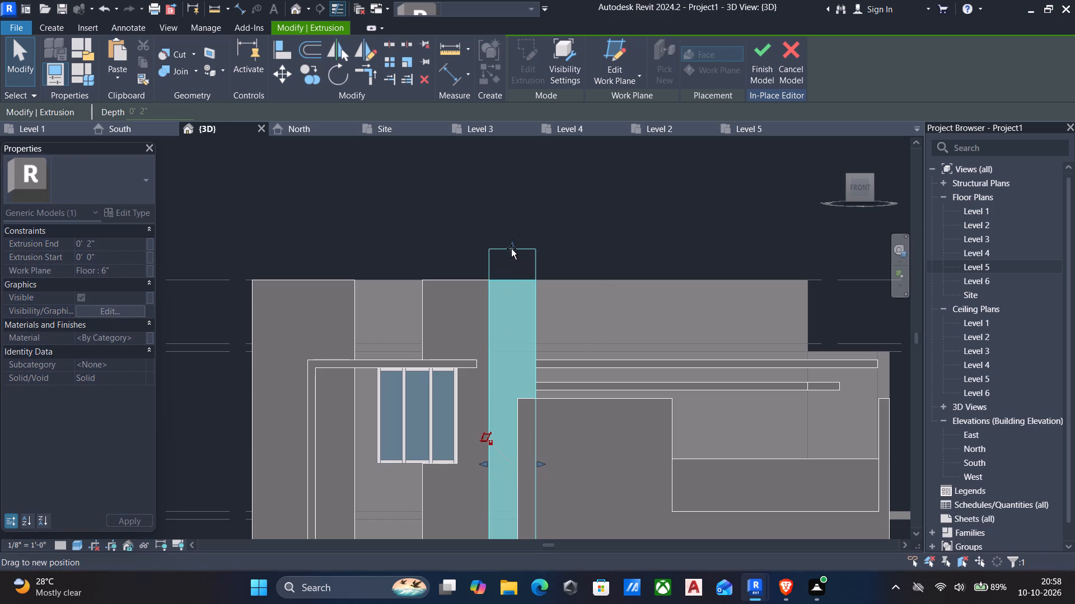
{"action": "left_click_drag", "start_coordinate": [511, 249], "coordinate": [513, 235]}
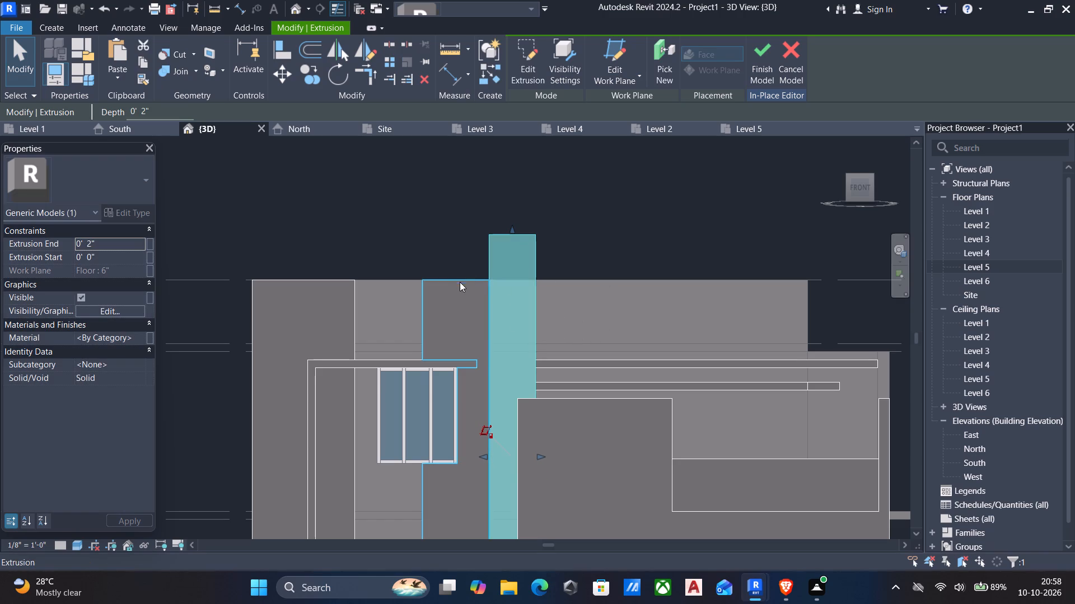
Raise the top of the notched wall panel above the parapet, slightly lower than the adjoining east strip.
{"action": "left_click", "coordinate": [458, 278]}
{"action": "left_click_drag", "start_coordinate": [455, 272], "coordinate": [455, 261]}
Raise the top of the facade's west end panel level with the east strip's top, and finish the in-place model.
{"action": "left_click", "coordinate": [289, 286]}
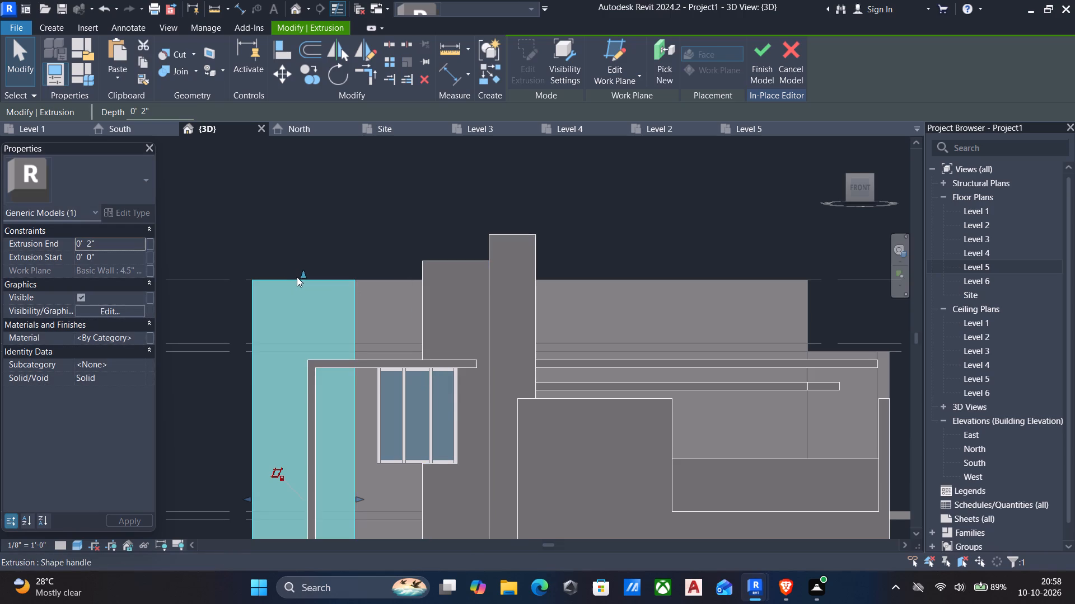
{"action": "left_click_drag", "start_coordinate": [300, 273], "coordinate": [303, 241]}
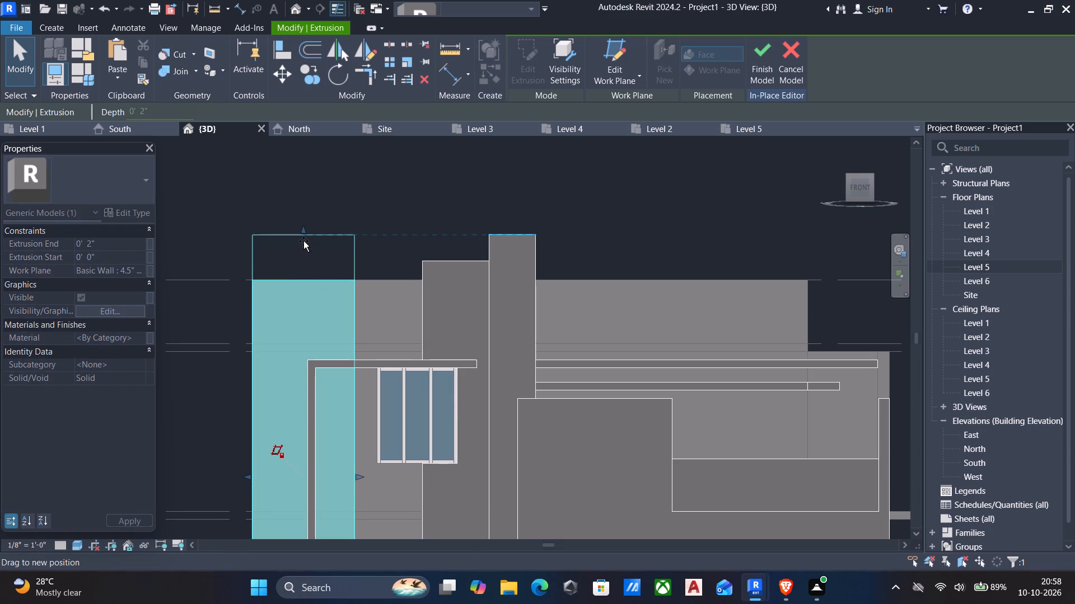
{"action": "left_click_drag", "start_coordinate": [303, 241], "coordinate": [303, 239]}
{"action": "scroll", "coordinate": [331, 300], "scroll_direction": "down", "scroll_amount": 4}
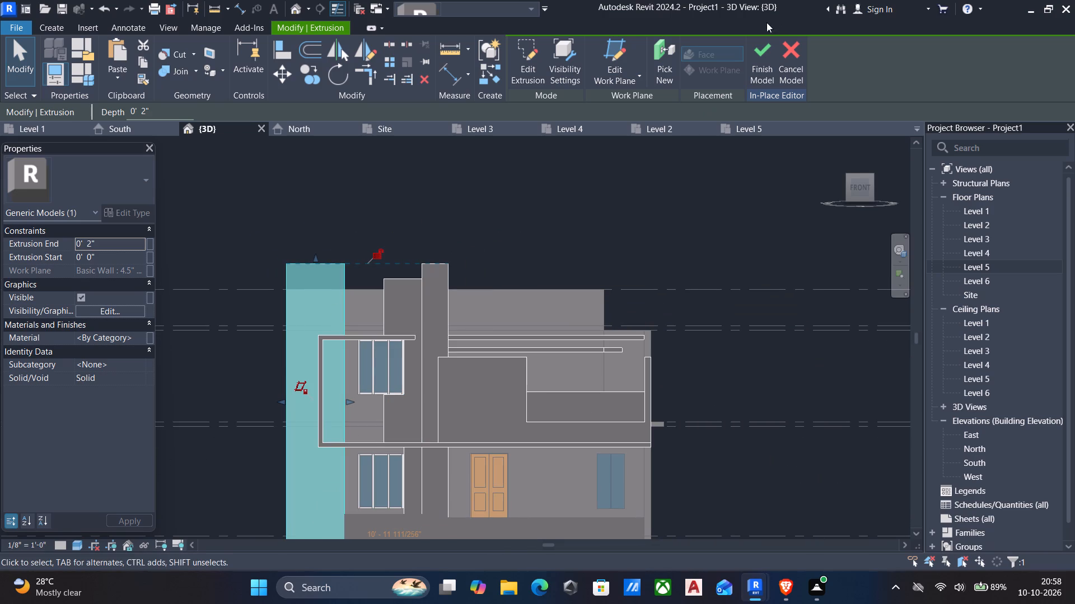
{"action": "left_click", "coordinate": [758, 57]}
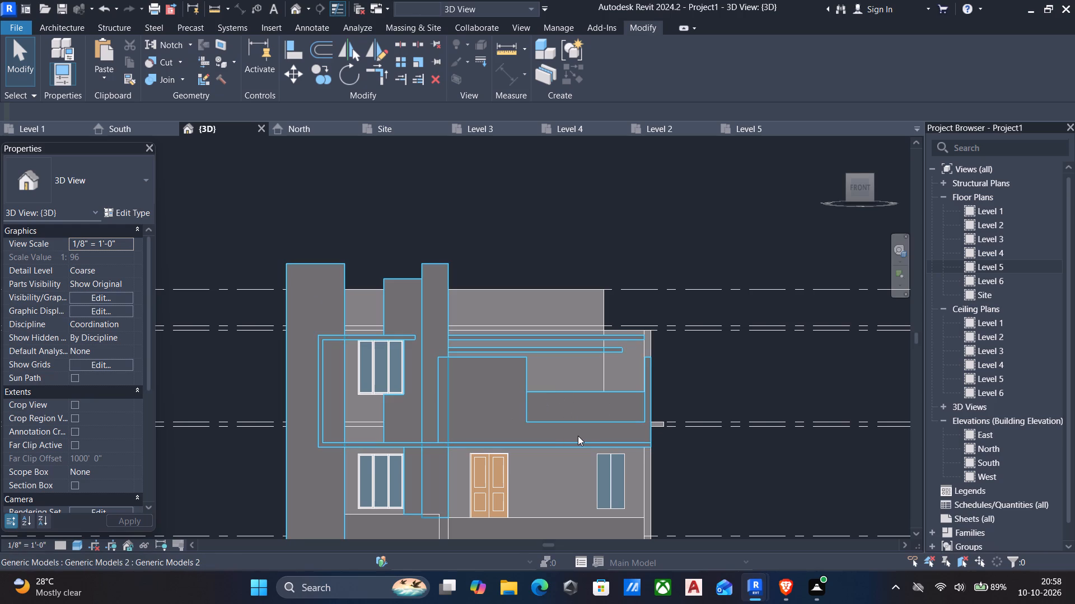
Edit the facade's in-place model and start a void extrusion with the west end panel's face as its work plane.
{"action": "middle_click_drag", "start_coordinate": [597, 461], "coordinate": [630, 268]}
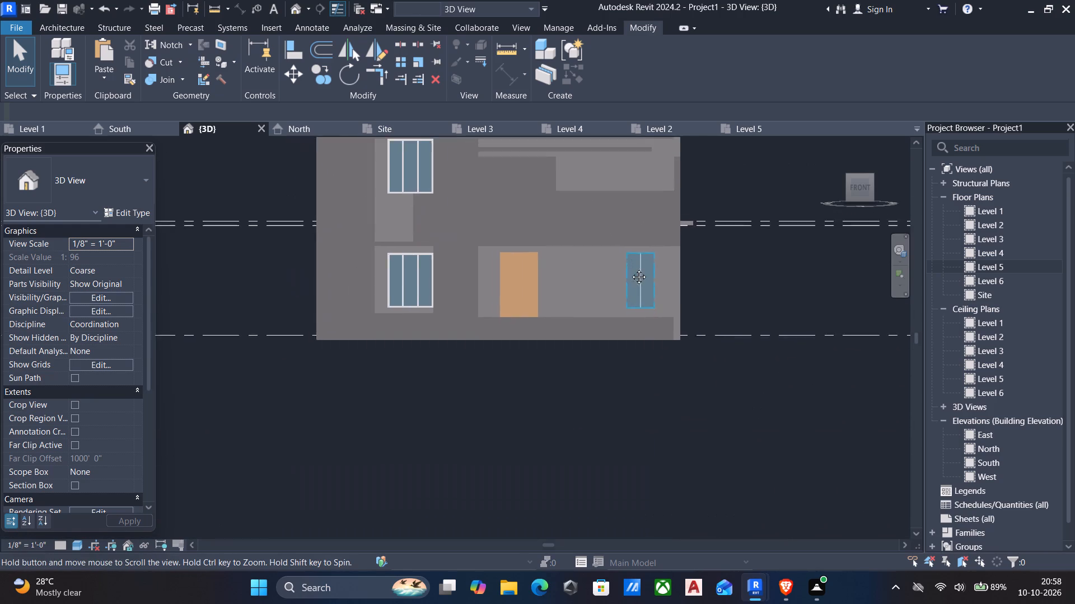
{"action": "middle_click_drag", "start_coordinate": [630, 268], "coordinate": [660, 352]}
{"action": "middle_click_drag", "start_coordinate": [442, 253], "coordinate": [535, 290]}
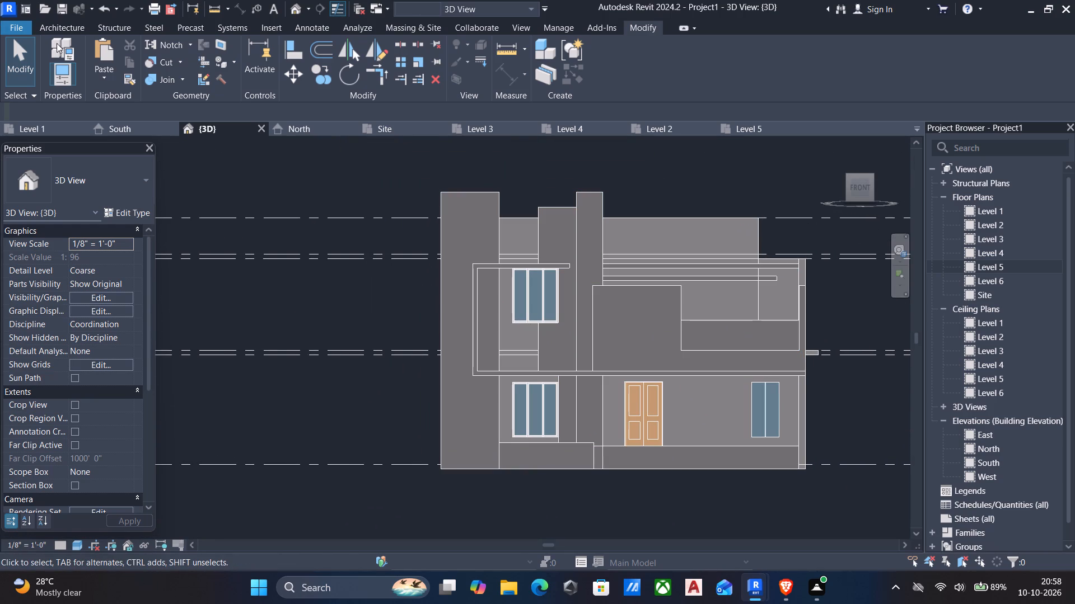
{"action": "left_click", "coordinate": [494, 190]}
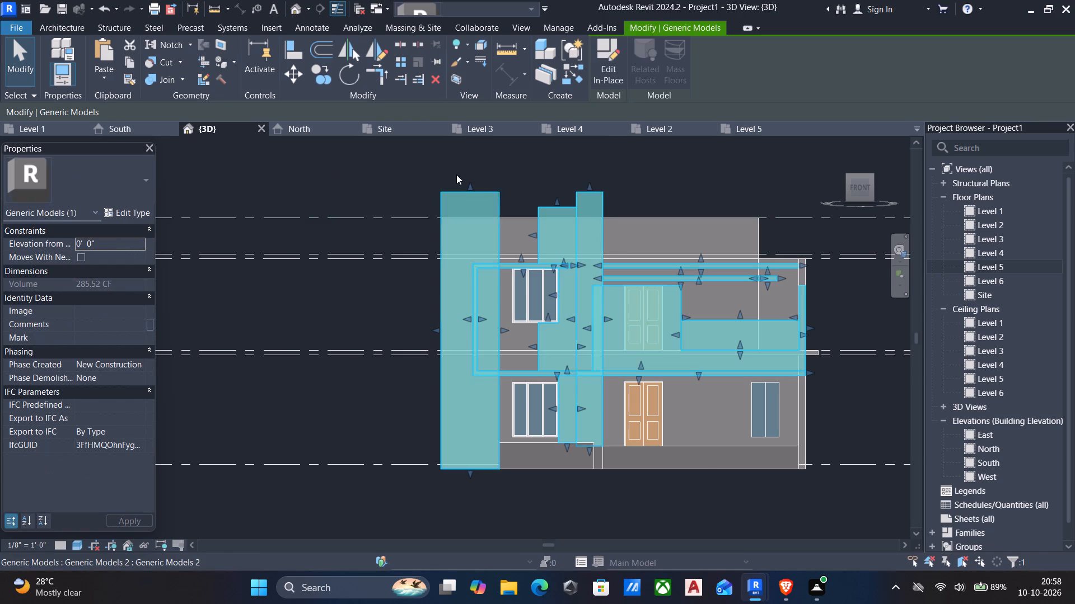
{"action": "left_click", "coordinate": [597, 58]}
{"action": "left_click", "coordinate": [50, 26]}
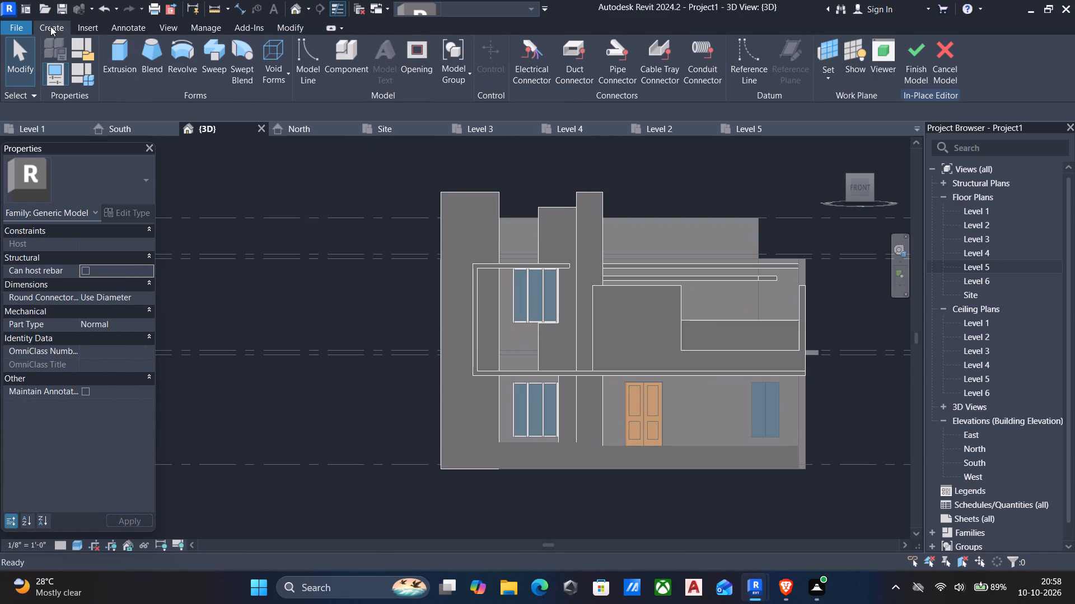
{"action": "left_click", "coordinate": [276, 68]}
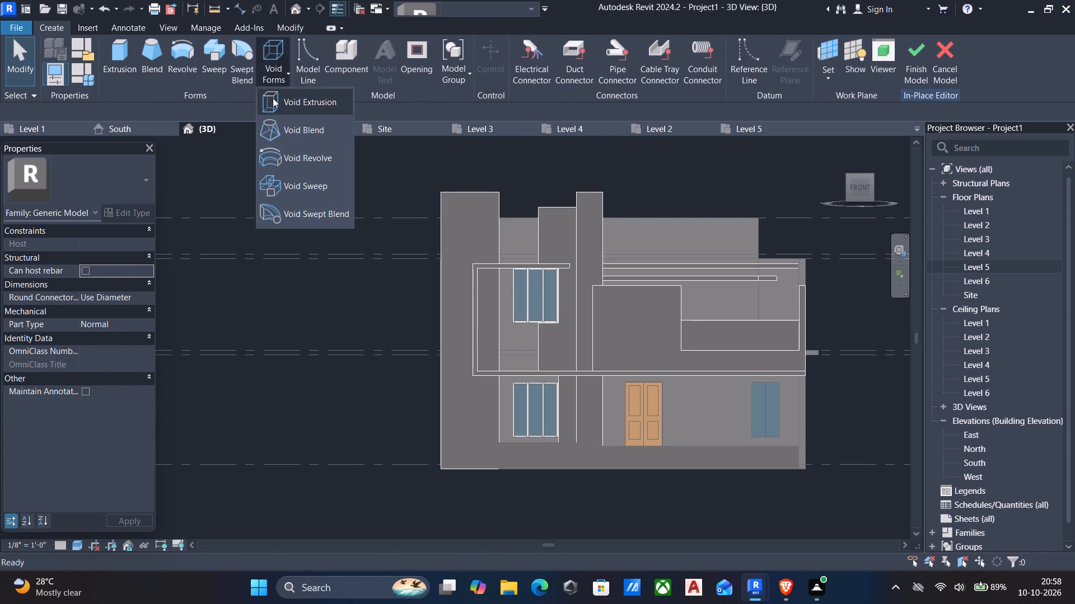
{"action": "left_click", "coordinate": [298, 103]}
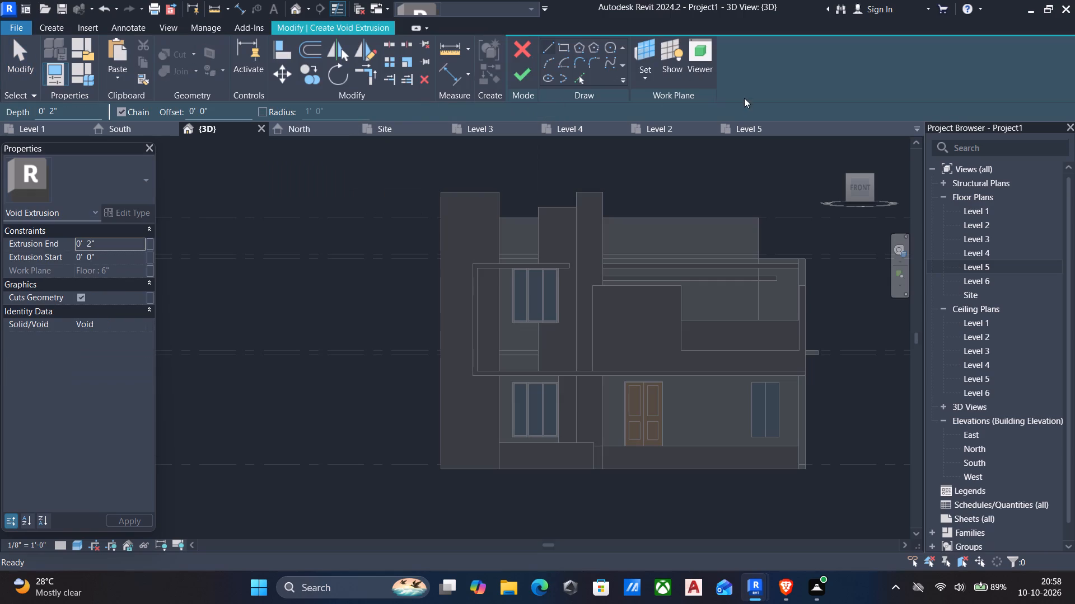
{"action": "left_click", "coordinate": [642, 79]}
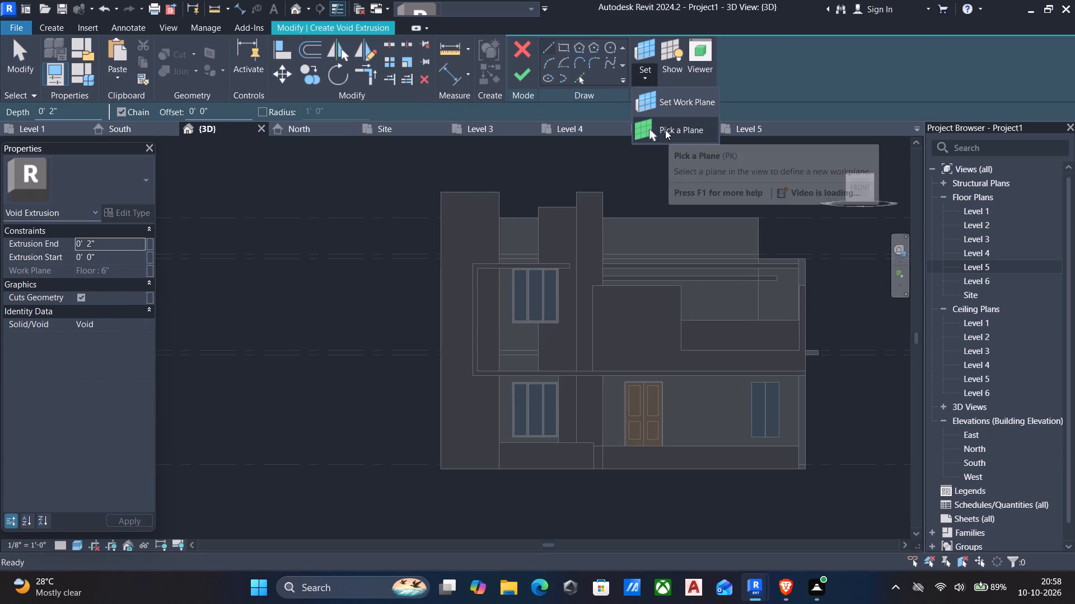
{"action": "left_click", "coordinate": [665, 130]}
{"action": "left_click", "coordinate": [465, 195]}
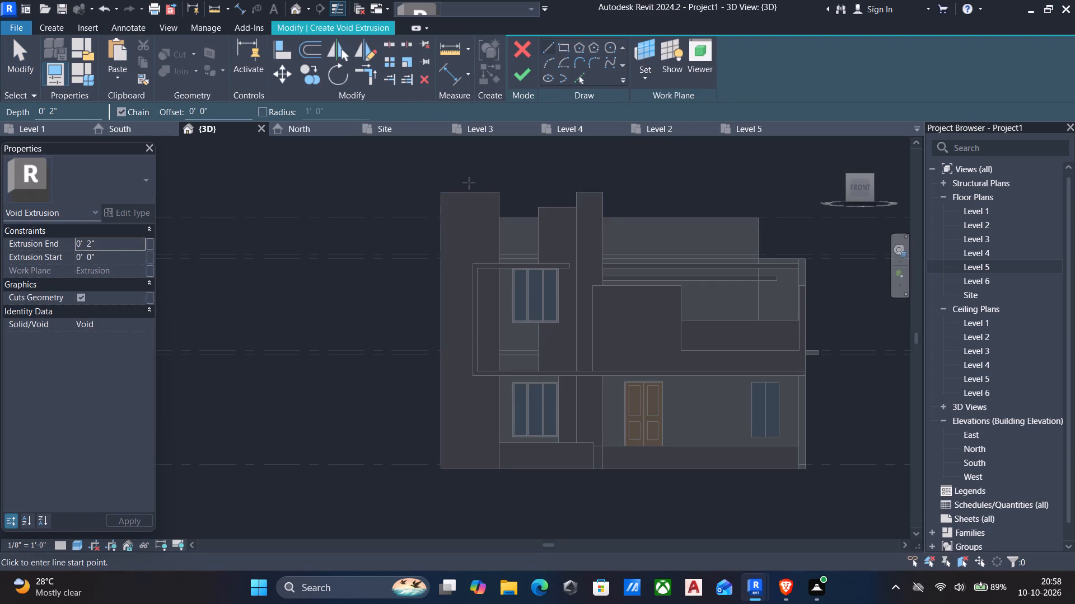
Sketch a rectangle about 8" wide and 10' 3" tall from the window frame's lower west corner down to the panel's base.
{"action": "left_click", "coordinate": [563, 46]}
{"action": "scroll", "coordinate": [459, 286], "scroll_direction": "up", "scroll_amount": 3}
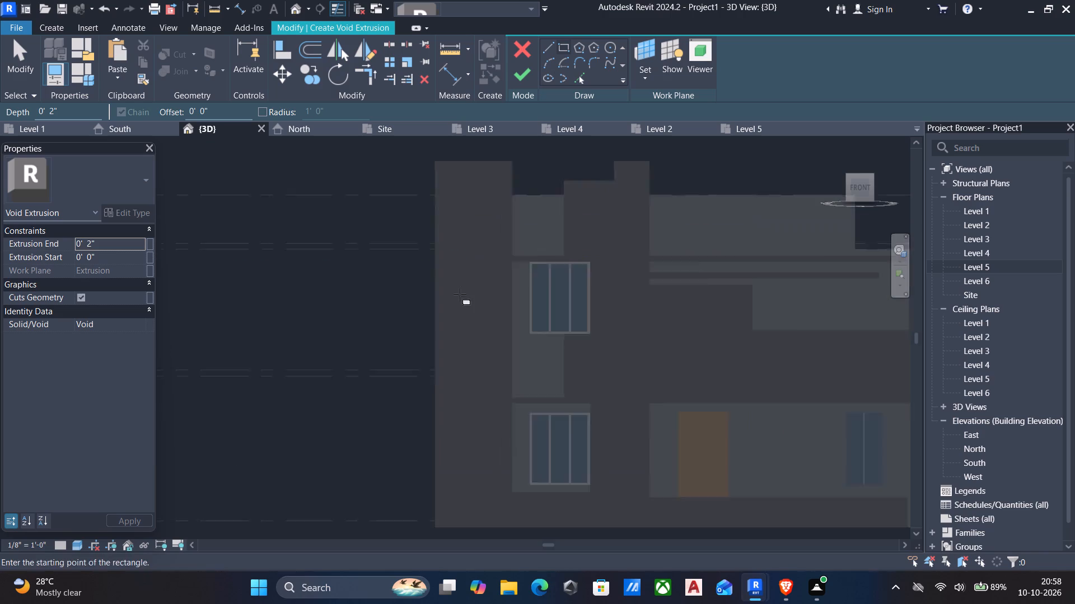
{"action": "scroll", "coordinate": [460, 294], "scroll_direction": "up", "scroll_amount": 1}
{"action": "left_click", "coordinate": [482, 437]}
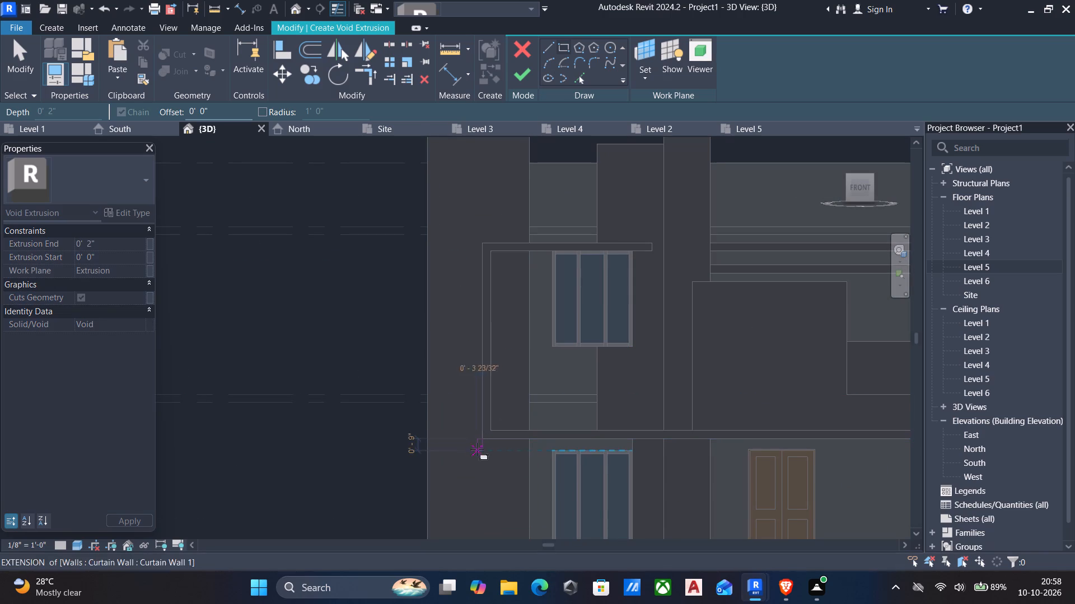
{"action": "middle_click_drag", "start_coordinate": [476, 475], "coordinate": [455, 289]}
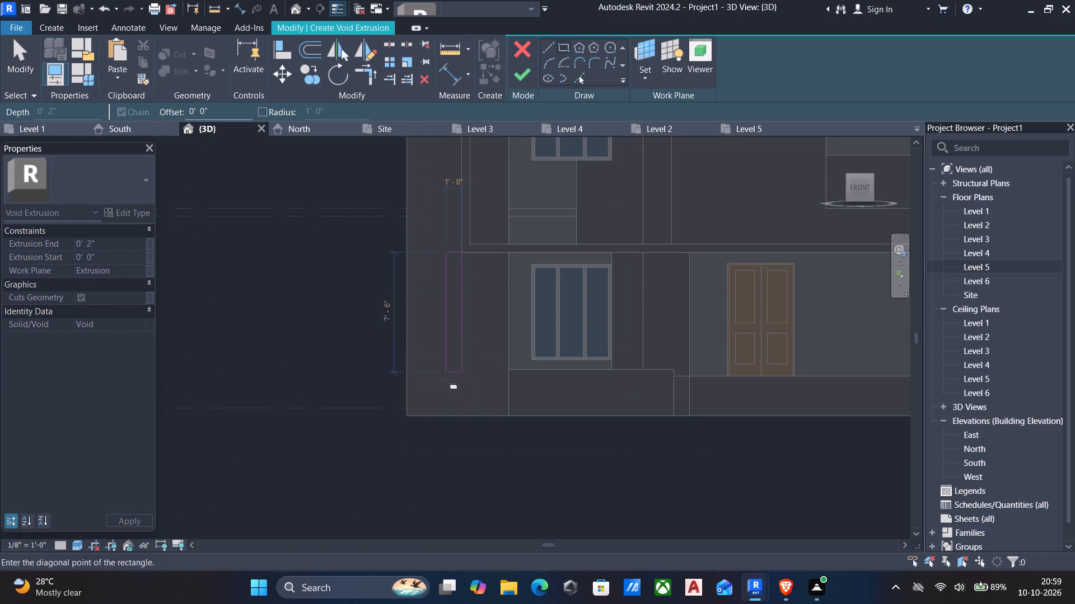
{"action": "left_click", "coordinate": [451, 416]}
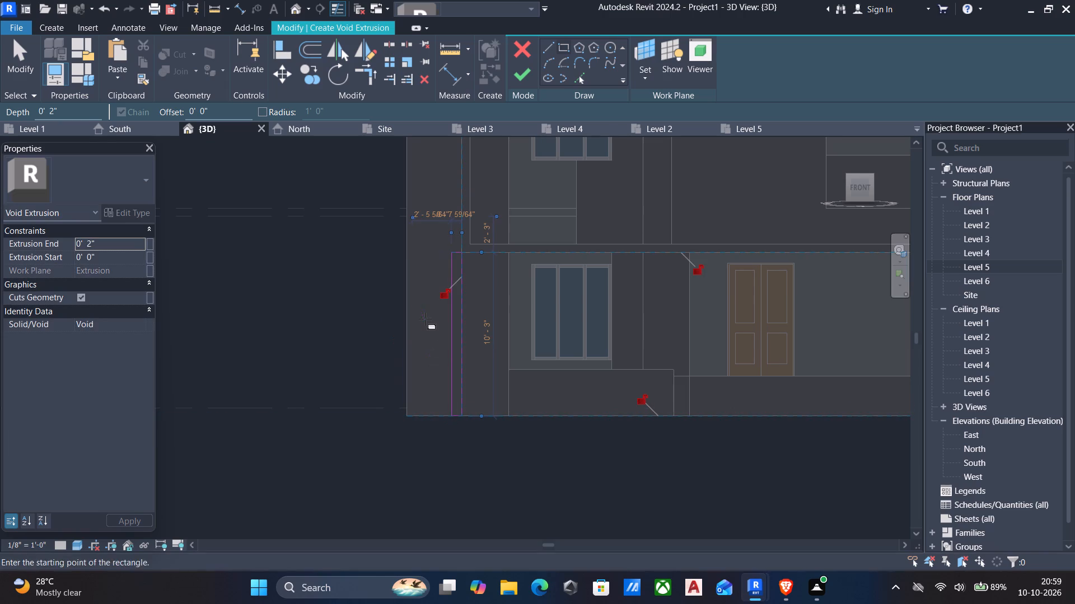
{"action": "key", "text": "Escape"}
{"action": "key", "text": "Escape"}
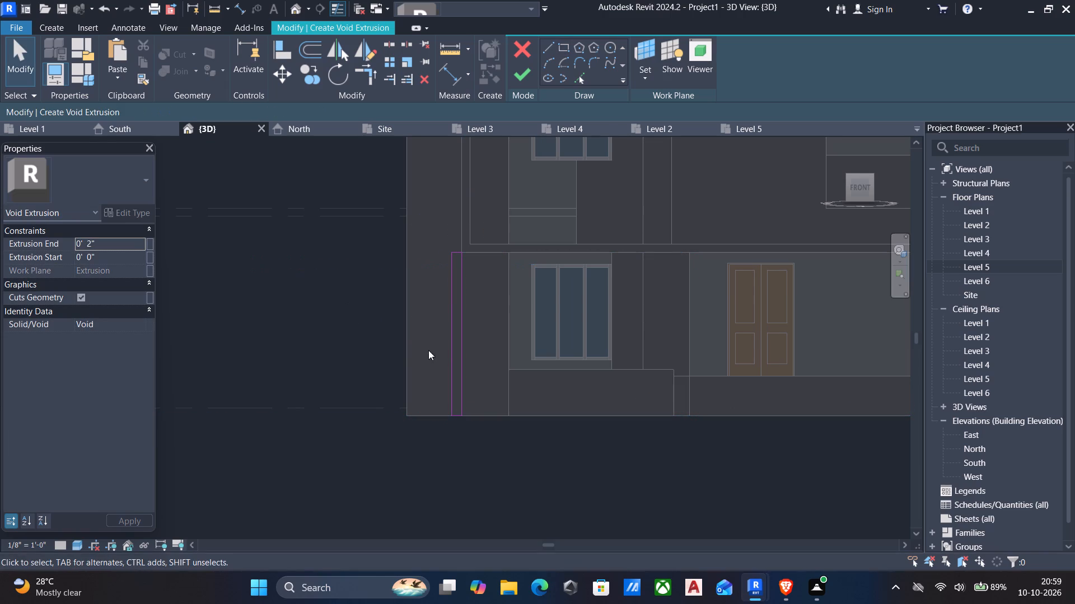
Set the void rectangle's width to 4" by repositioning its west line.
{"action": "scroll", "coordinate": [460, 352], "scroll_direction": "up", "scroll_amount": 2}
{"action": "left_click", "coordinate": [446, 367]}
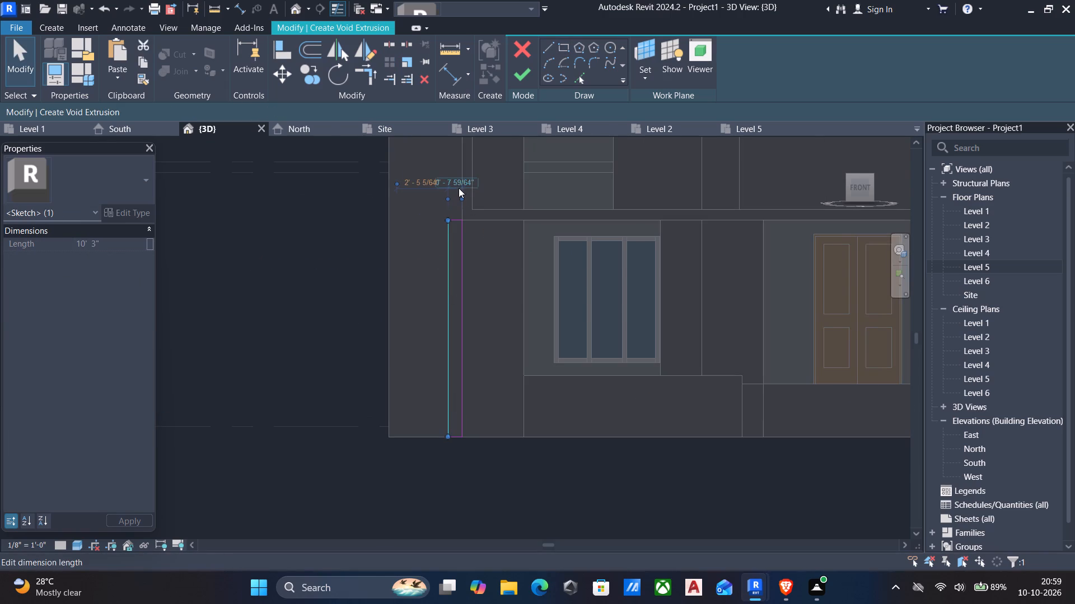
{"action": "scroll", "coordinate": [462, 186], "scroll_direction": "up", "scroll_amount": 12}
{"action": "left_click", "coordinate": [443, 188]}
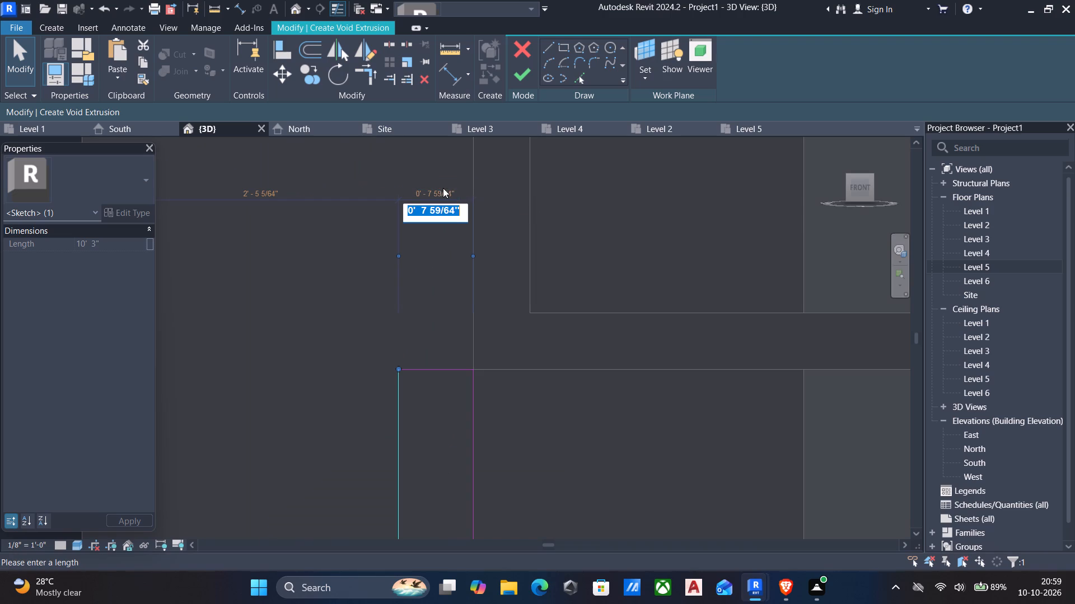
{"action": "type", "text": "4\""}
{"action": "key", "text": "Return"}
Raise the void rectangle's 4" top line to the west end panel's top edge and finish the void sketch.
{"action": "scroll", "coordinate": [393, 235], "scroll_direction": "down", "scroll_amount": 13}
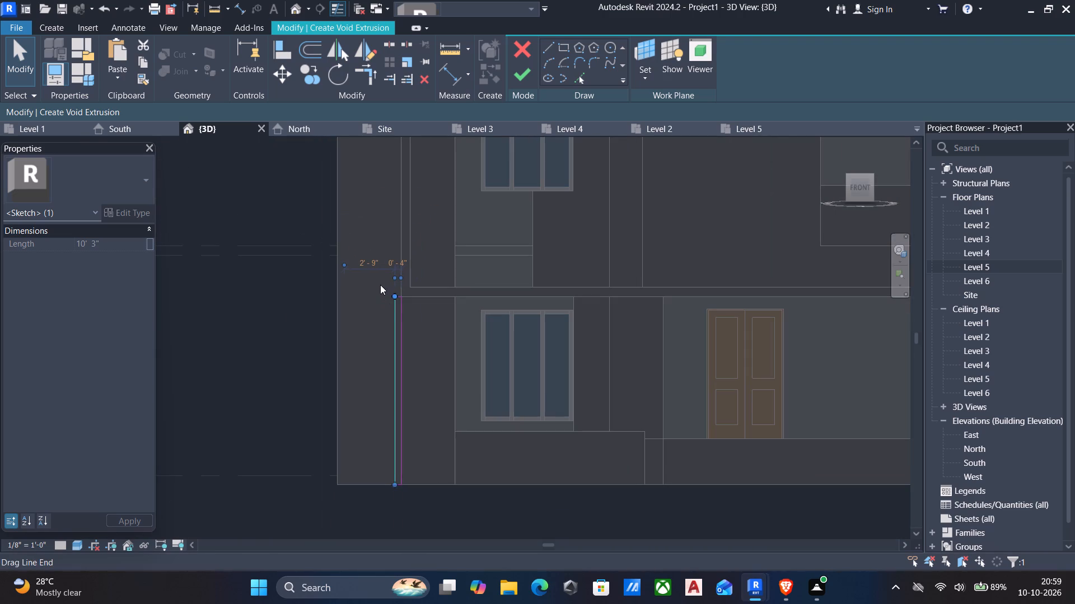
{"action": "scroll", "coordinate": [377, 298], "scroll_direction": "up", "scroll_amount": 7}
{"action": "scroll", "coordinate": [437, 304], "scroll_direction": "up", "scroll_amount": 7}
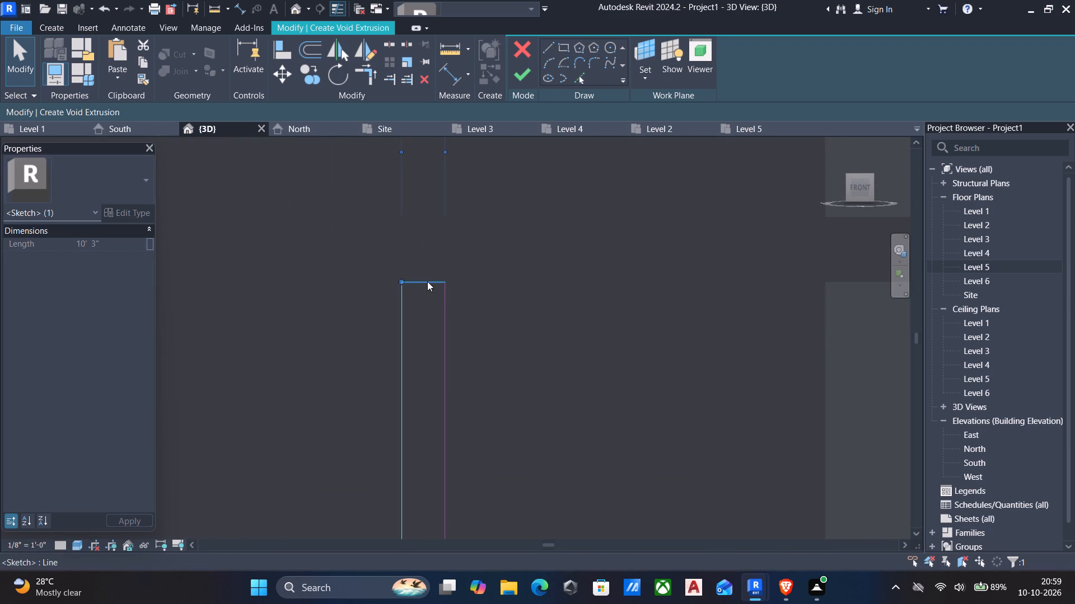
{"action": "left_click", "coordinate": [427, 281]}
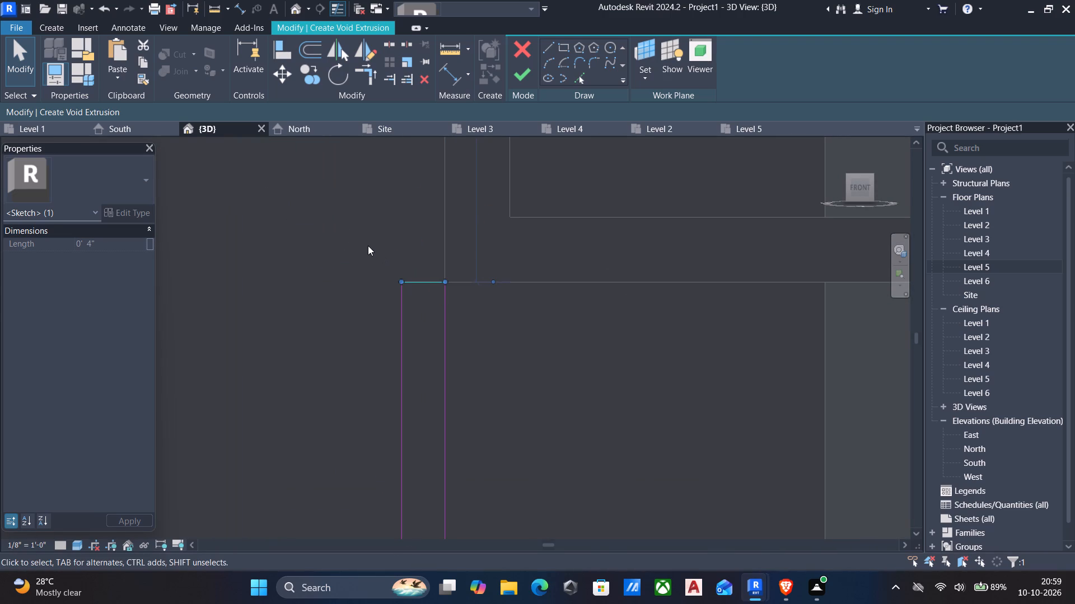
{"action": "left_click_drag", "start_coordinate": [368, 246], "coordinate": [546, 320]}
{"action": "scroll", "coordinate": [295, 235], "scroll_direction": "down", "scroll_amount": 12}
{"action": "middle_click_drag", "start_coordinate": [281, 254], "coordinate": [490, 472]}
{"action": "scroll", "coordinate": [469, 431], "scroll_direction": "down", "scroll_amount": 10}
{"action": "key", "text": "Up"}
{"action": "key", "text": "Up"}
{"action": "key", "text": "Up"}
{"action": "key", "text": "Up"}
{"action": "key", "text": "Up"}
{"action": "key", "text": "Up"}
{"action": "key", "text": "Up"}
{"action": "key", "text": "Up"}
{"action": "key", "text": "Up"}
{"action": "key", "text": "Up"}
{"action": "key", "text": "Up"}
{"action": "key", "text": "Up"}
{"action": "key", "text": "Up"}
{"action": "key", "text": "Up"}
{"action": "key", "text": "Up"}
{"action": "key", "text": "Up"}
{"action": "key", "text": "Up"}
{"action": "key", "text": "Up"}
{"action": "key", "text": "Up"}
{"action": "key", "text": "Up"}
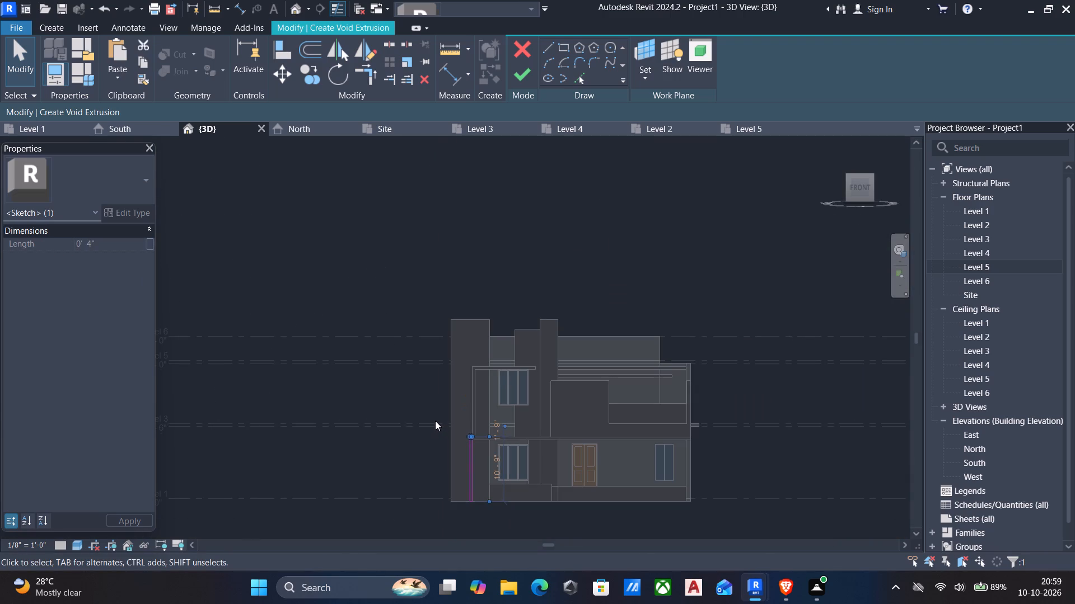
{"action": "scroll", "coordinate": [489, 339], "scroll_direction": "up", "scroll_amount": 7}
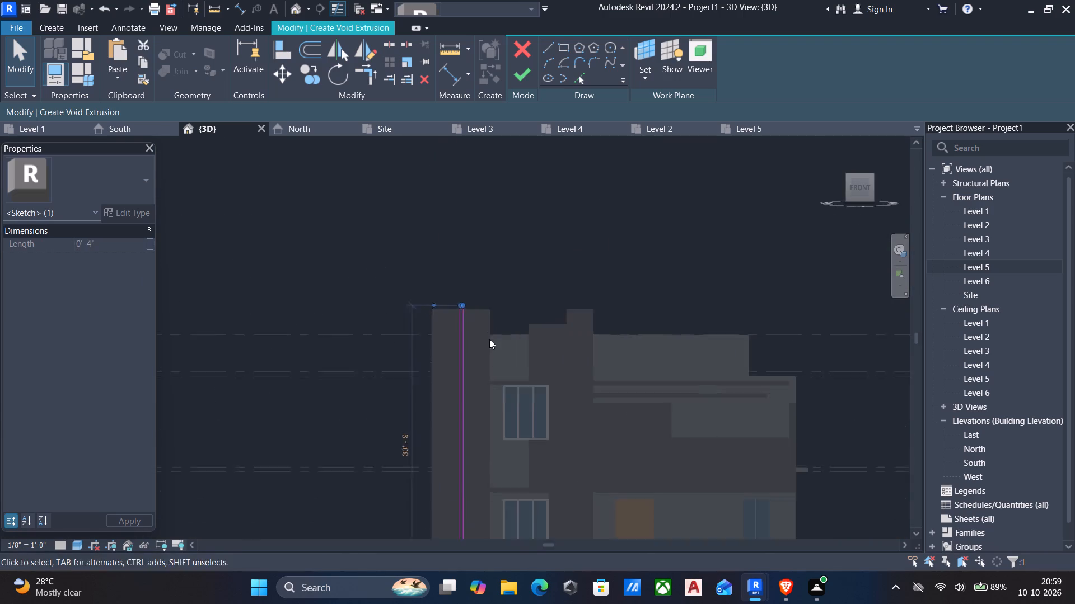
{"action": "scroll", "coordinate": [434, 268], "scroll_direction": "up", "scroll_amount": 11}
{"action": "key", "text": "Down"}
{"action": "key", "text": "Down"}
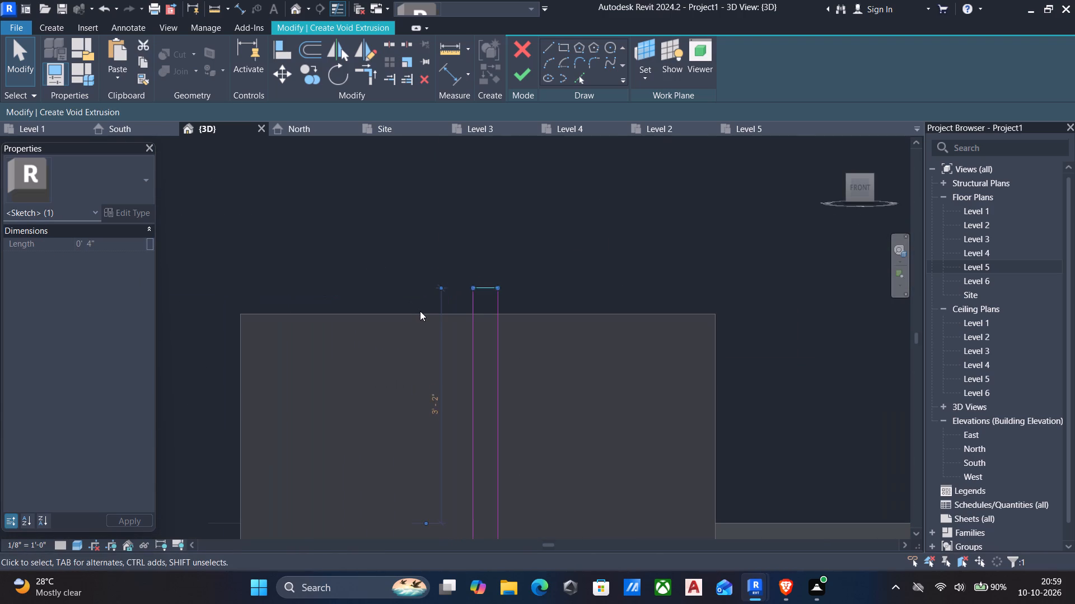
{"action": "key", "text": "Down"}
{"action": "key", "text": "Down"}
{"action": "key", "text": "Down"}
{"action": "key", "text": "Down"}
{"action": "key", "text": "Down"}
{"action": "key", "text": "Down"}
{"action": "key", "text": "Down"}
{"action": "key", "text": "Down"}
{"action": "scroll", "coordinate": [465, 309], "scroll_direction": "up", "scroll_amount": 7}
{"action": "key", "text": "Down"}
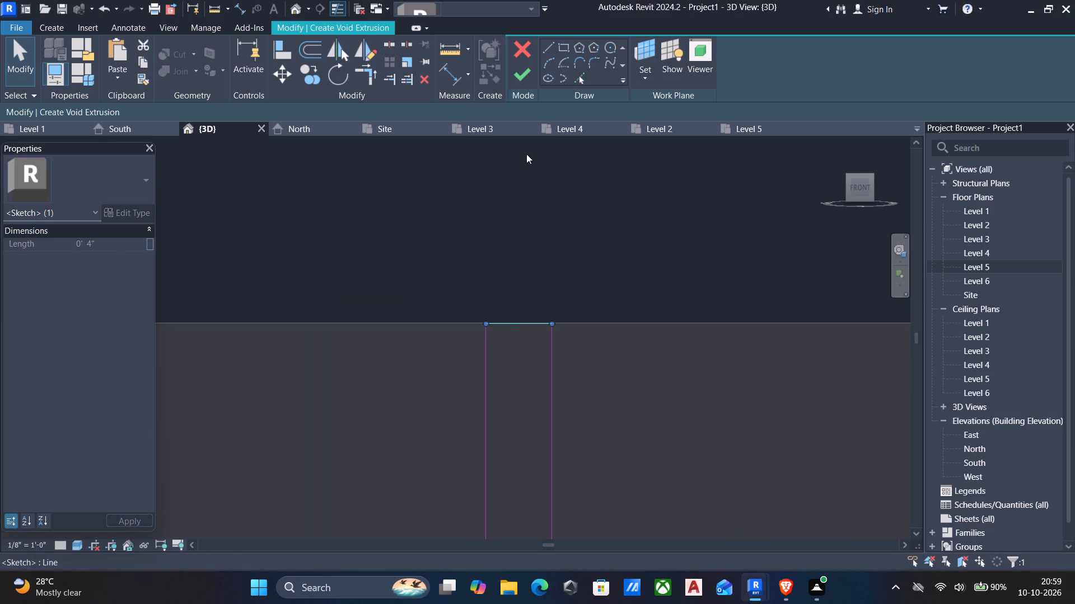
{"action": "left_click", "coordinate": [521, 74]}
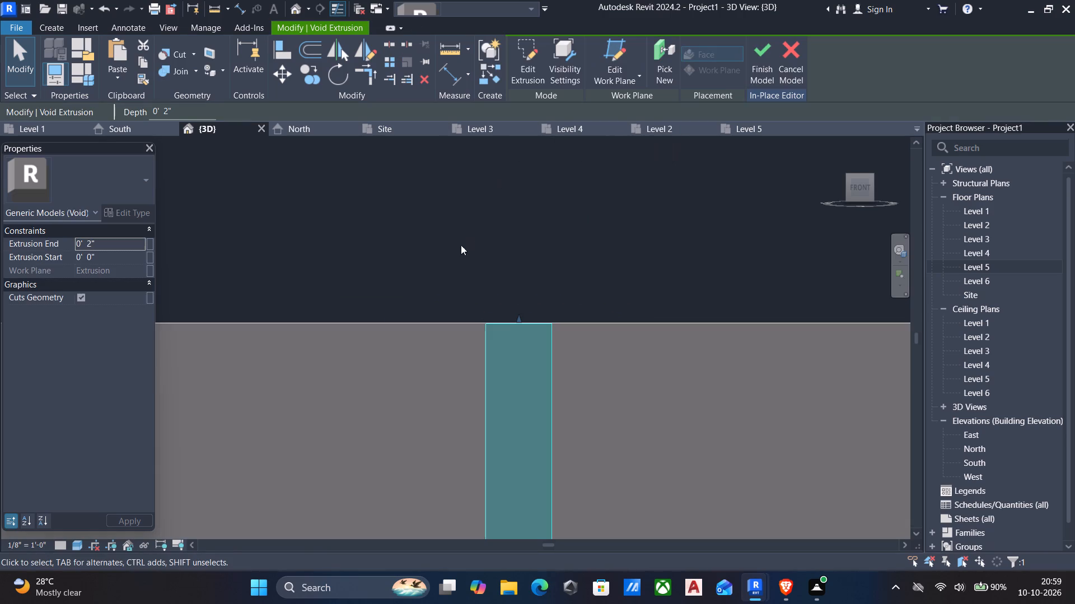
Set the void extrusion's end to 1" and finish the in-place model.
{"action": "scroll", "coordinate": [389, 238], "scroll_direction": "down", "scroll_amount": 6}
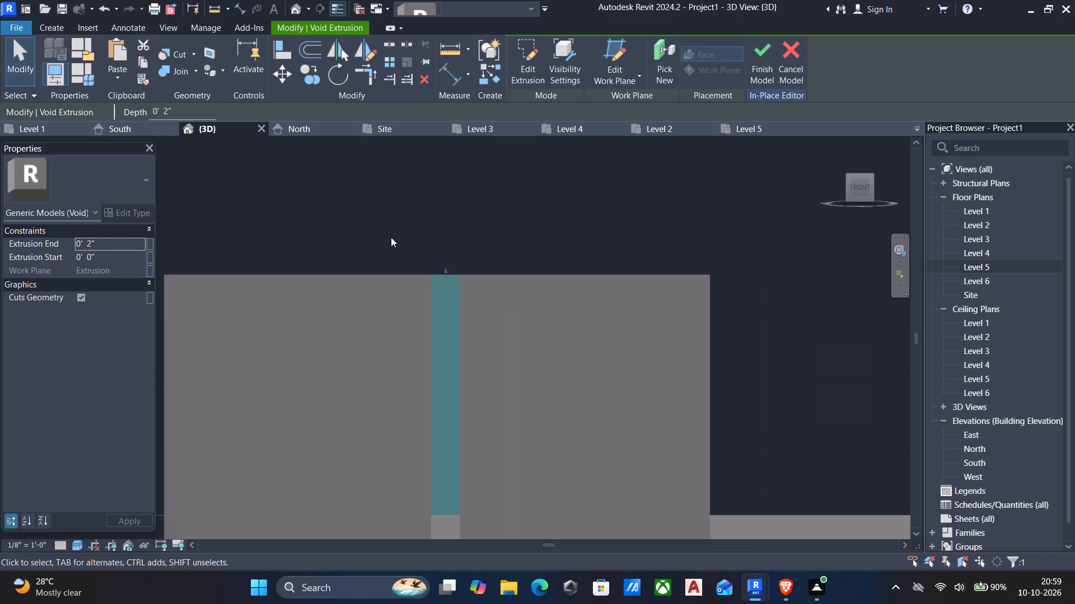
{"action": "middle_click_drag", "start_coordinate": [389, 239], "coordinate": [482, 338], "text": "shift"}
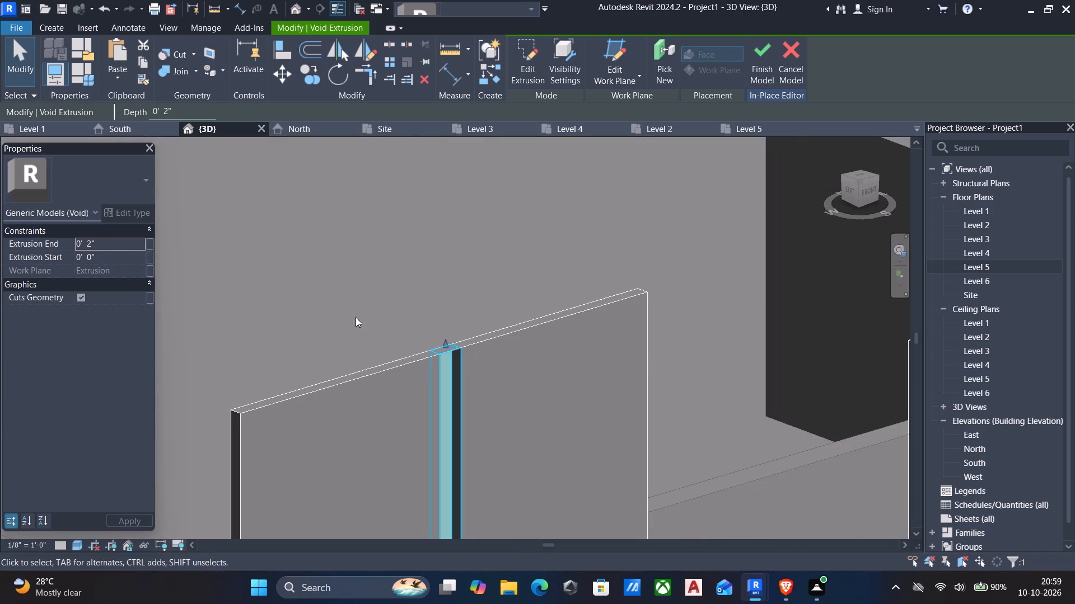
{"action": "left_click", "coordinate": [129, 246]}
{"action": "type", "text": "1\""}
{"action": "middle_click_drag", "start_coordinate": [391, 336], "coordinate": [372, 252]}
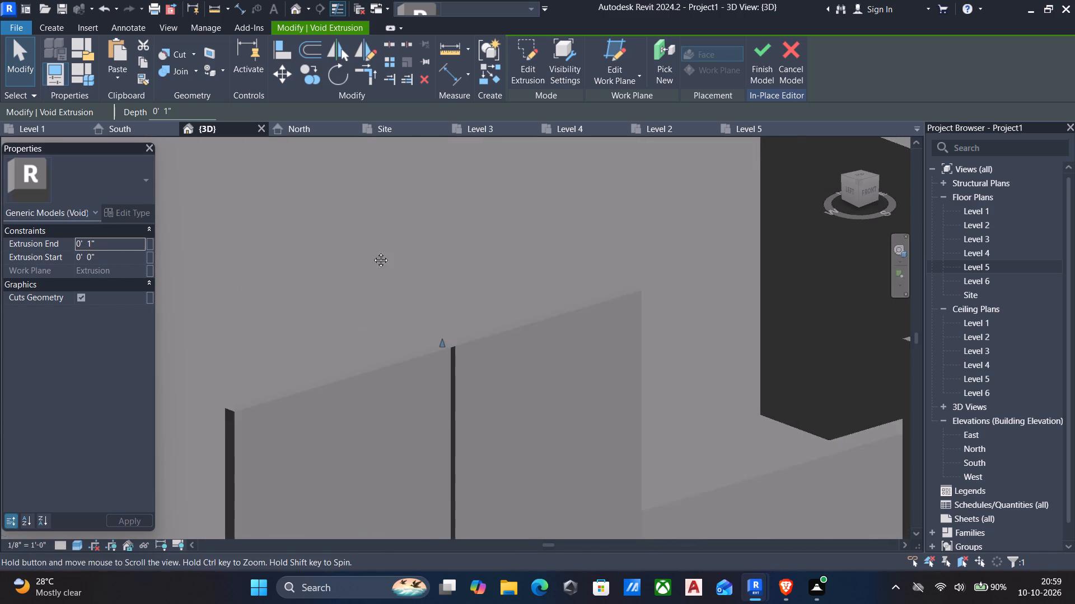
{"action": "middle_click_drag", "start_coordinate": [372, 252], "coordinate": [363, 178]}
{"action": "scroll", "coordinate": [395, 186], "scroll_direction": "down", "scroll_amount": 5}
{"action": "middle_click_drag", "start_coordinate": [378, 264], "coordinate": [404, 341]}
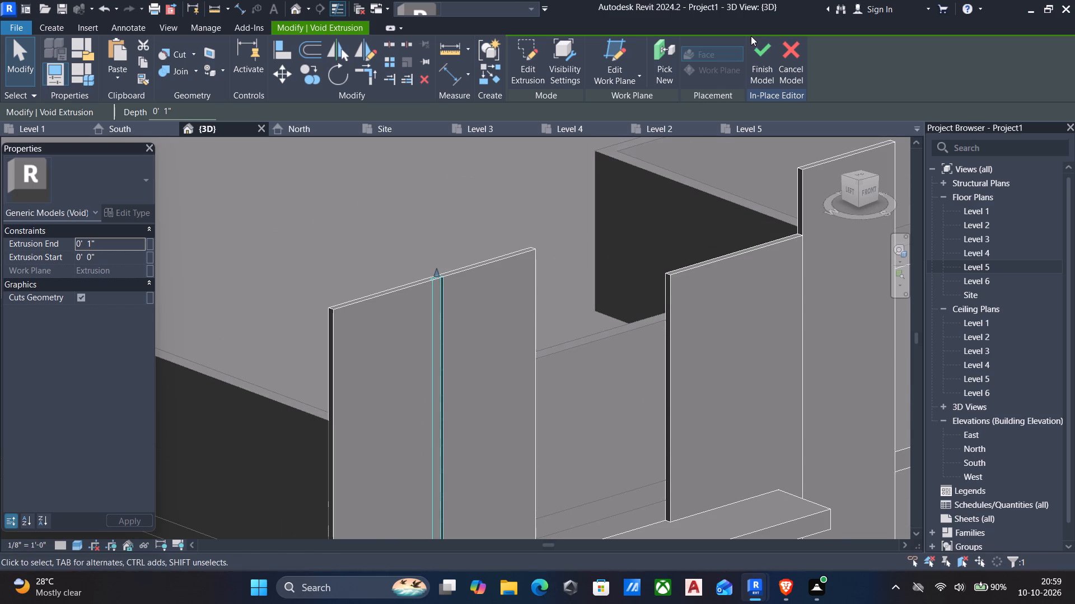
{"action": "left_click", "coordinate": [759, 48]}
Examine the groove in the west end panel, the upper window frame and the first-floor balcony parapet.
{"action": "scroll", "coordinate": [495, 253], "scroll_direction": "down", "scroll_amount": 5}
{"action": "scroll", "coordinate": [484, 364], "scroll_direction": "down", "scroll_amount": 3}
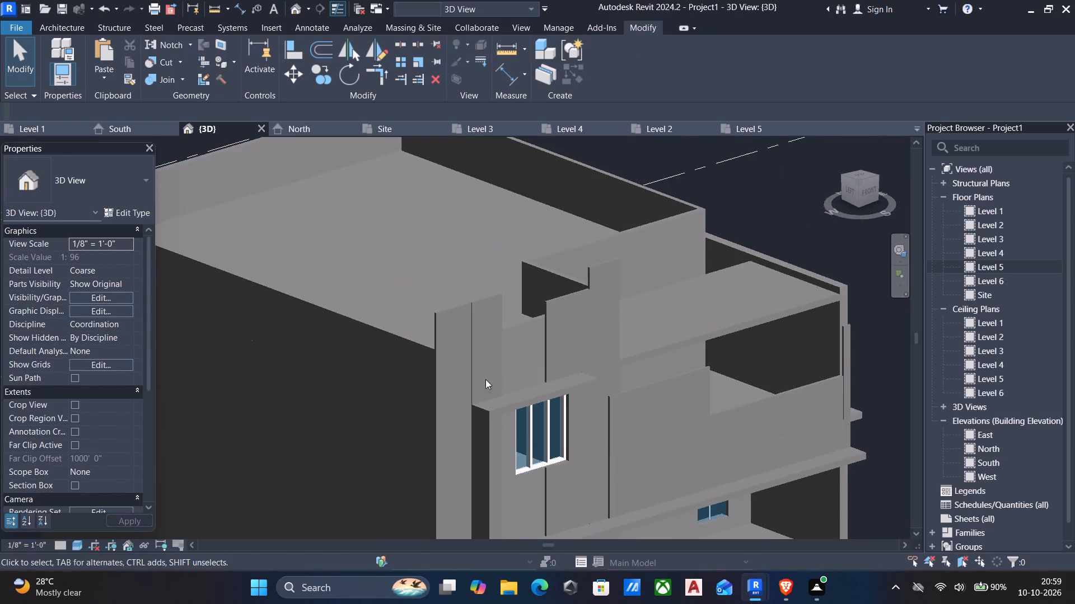
{"action": "middle_click_drag", "start_coordinate": [485, 377], "coordinate": [497, 294]}
{"action": "scroll", "coordinate": [485, 355], "scroll_direction": "up", "scroll_amount": 6}
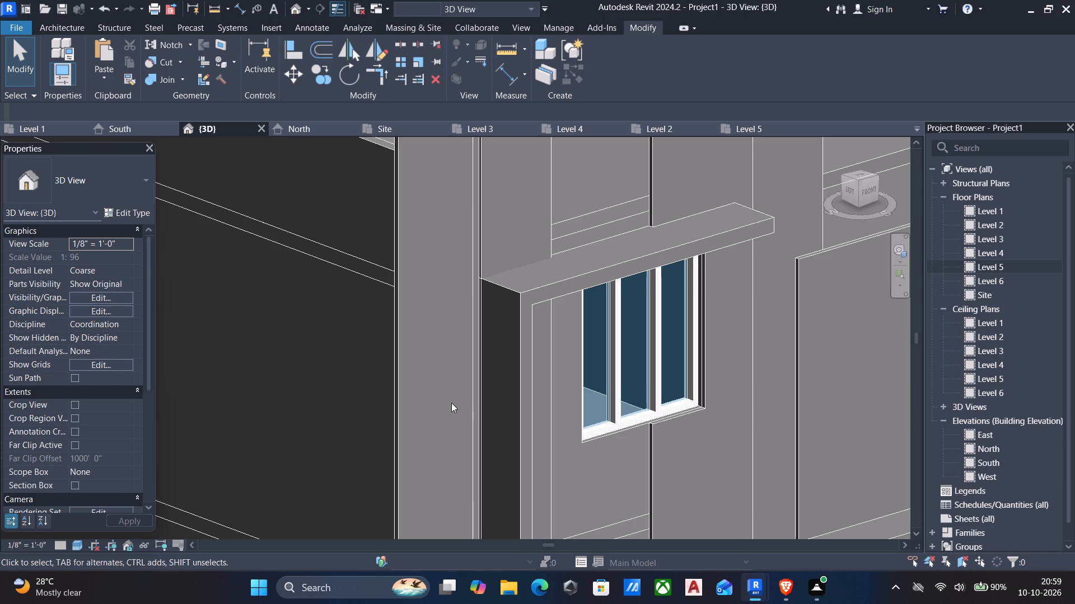
{"action": "middle_click_drag", "start_coordinate": [551, 417], "coordinate": [546, 412]}
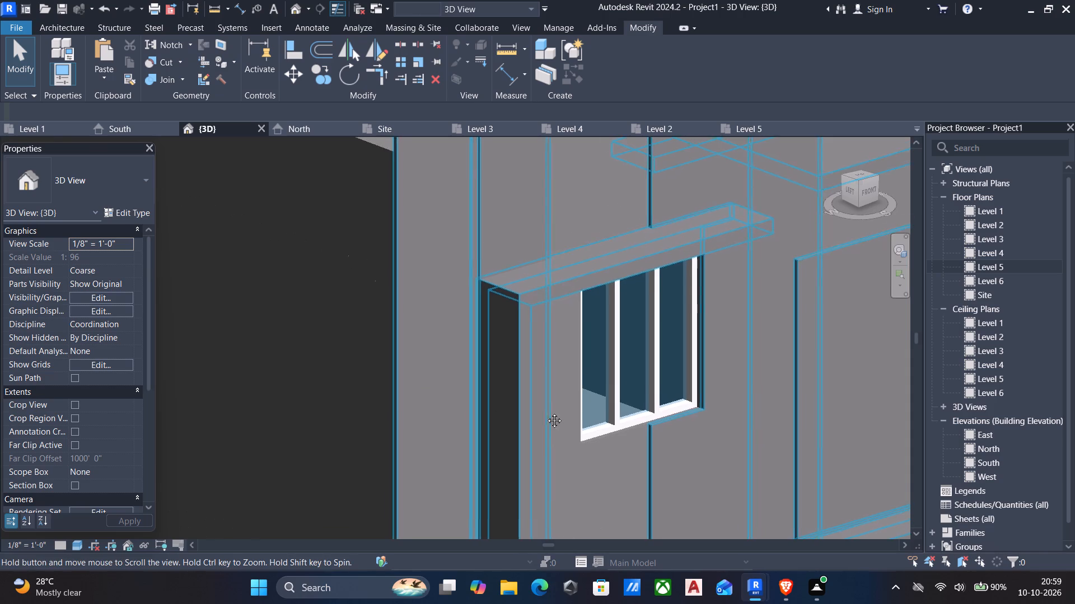
{"action": "middle_click_drag", "start_coordinate": [546, 412], "coordinate": [520, 383]}
{"action": "scroll", "coordinate": [748, 378], "scroll_direction": "down", "scroll_amount": 7}
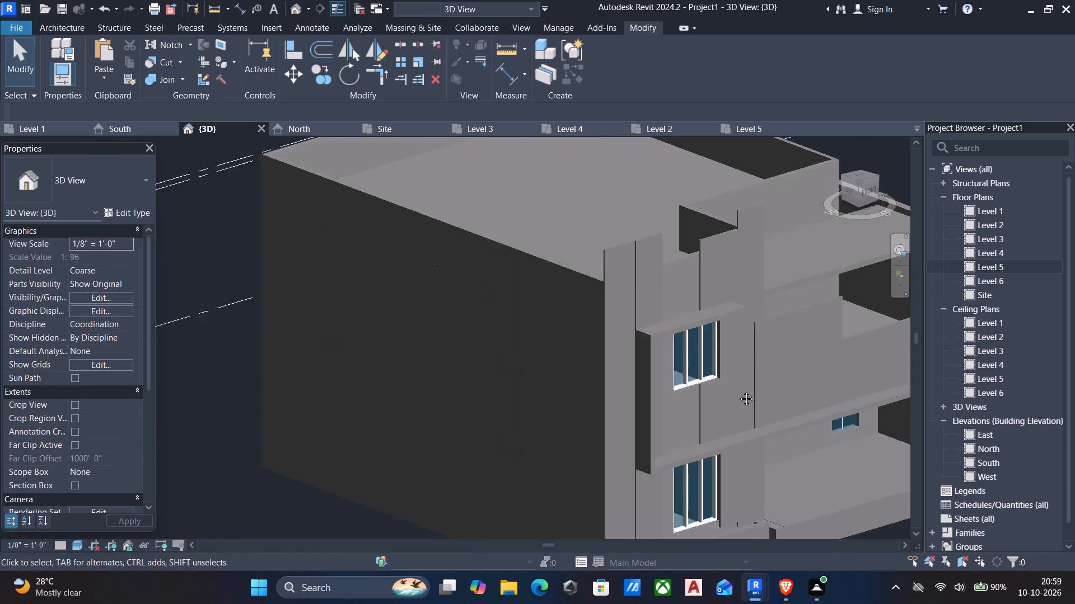
{"action": "middle_click_drag", "start_coordinate": [743, 388], "coordinate": [546, 427]}
{"action": "scroll", "coordinate": [799, 329], "scroll_direction": "up", "scroll_amount": 6}
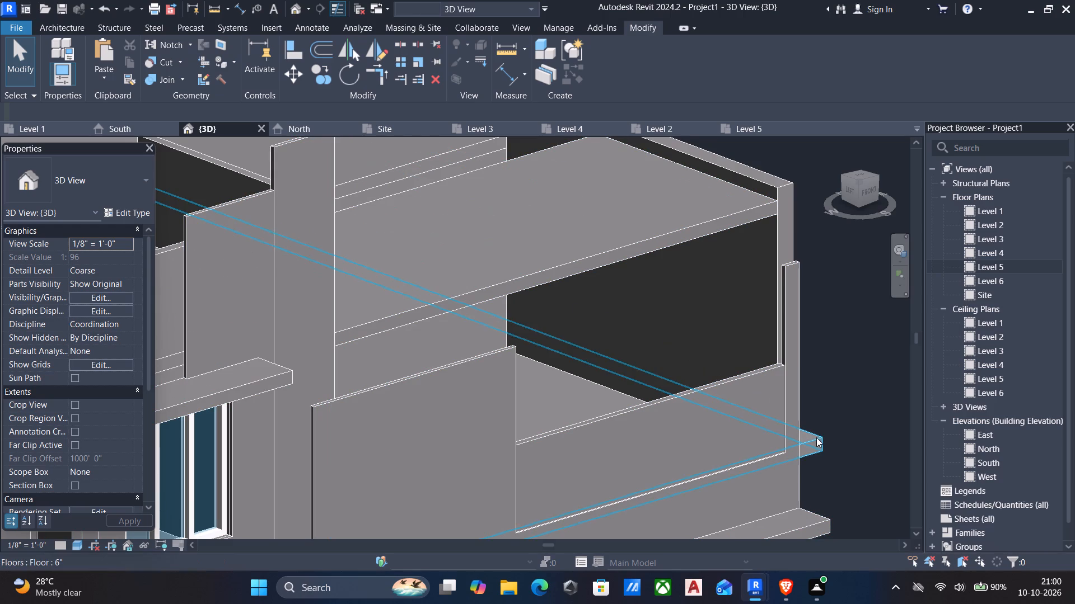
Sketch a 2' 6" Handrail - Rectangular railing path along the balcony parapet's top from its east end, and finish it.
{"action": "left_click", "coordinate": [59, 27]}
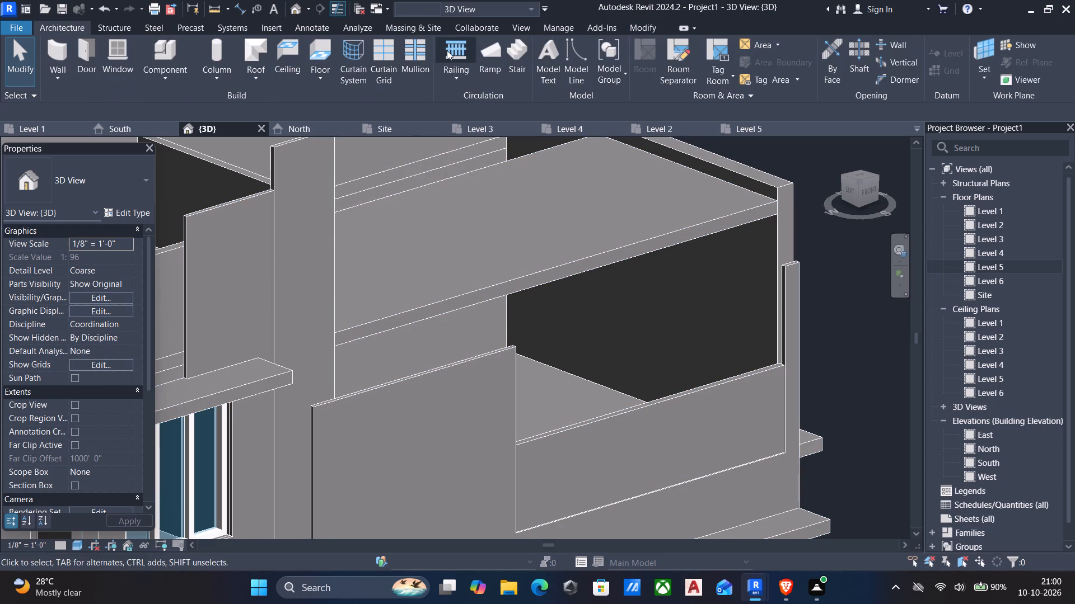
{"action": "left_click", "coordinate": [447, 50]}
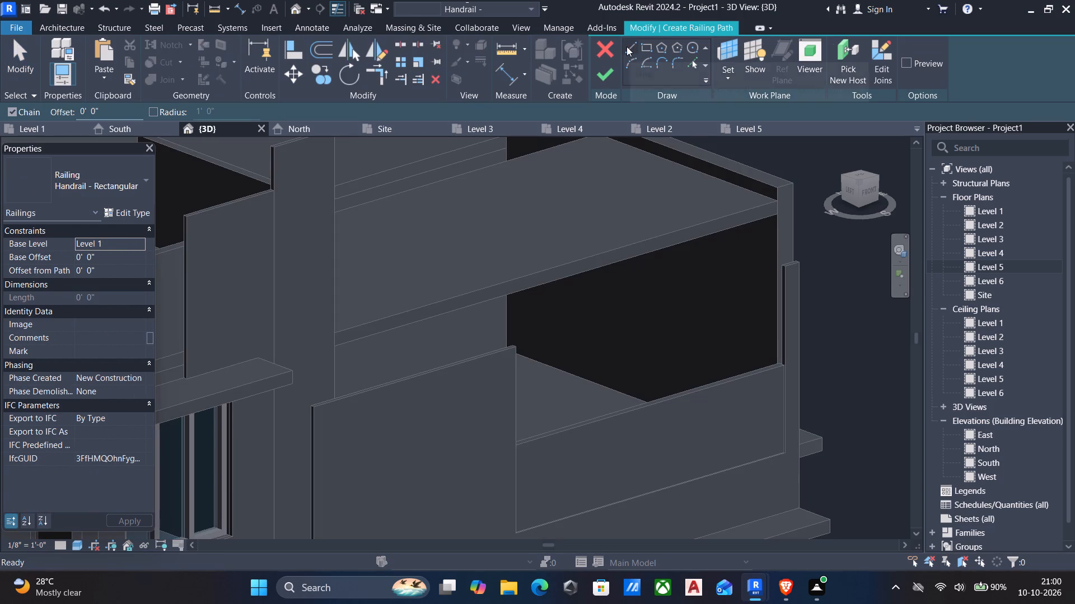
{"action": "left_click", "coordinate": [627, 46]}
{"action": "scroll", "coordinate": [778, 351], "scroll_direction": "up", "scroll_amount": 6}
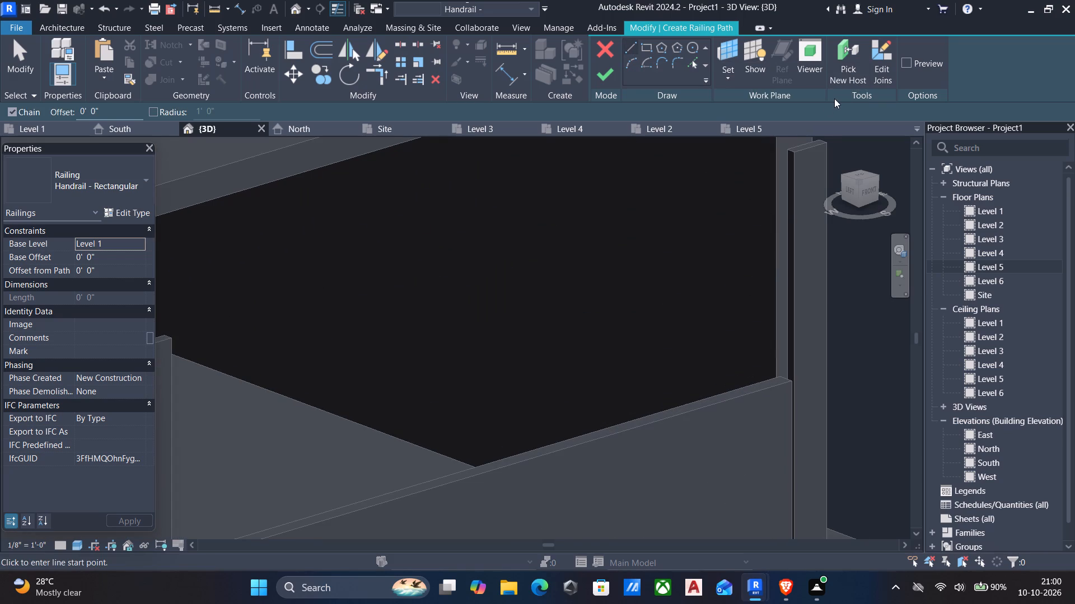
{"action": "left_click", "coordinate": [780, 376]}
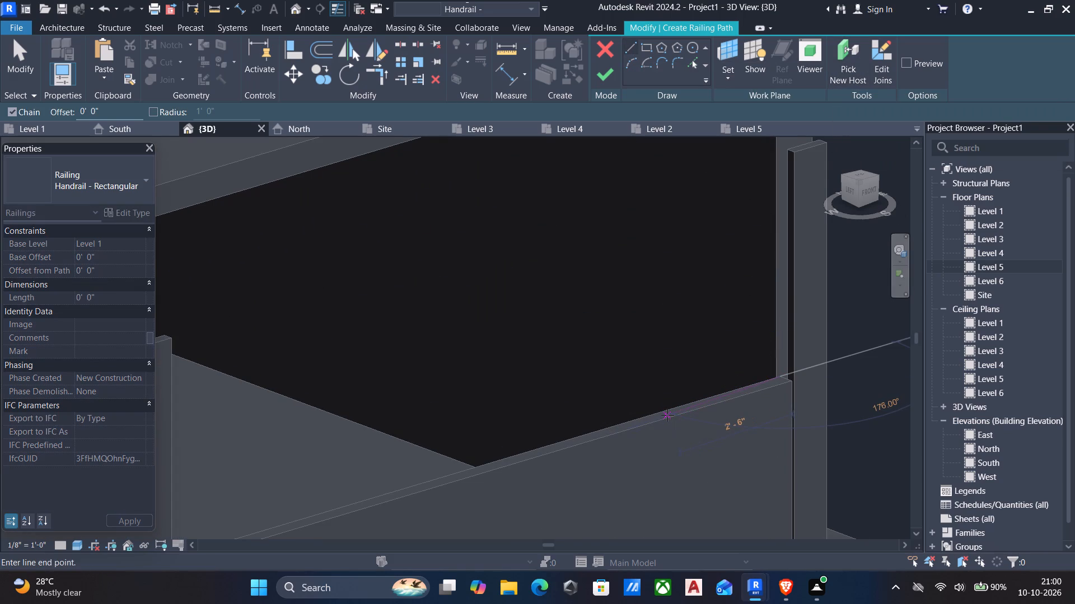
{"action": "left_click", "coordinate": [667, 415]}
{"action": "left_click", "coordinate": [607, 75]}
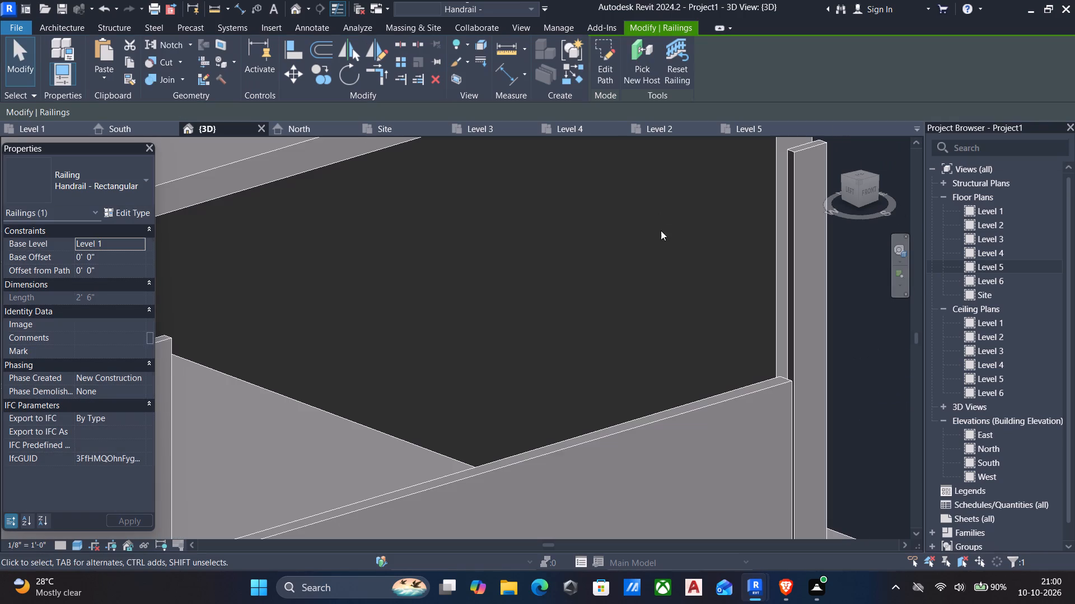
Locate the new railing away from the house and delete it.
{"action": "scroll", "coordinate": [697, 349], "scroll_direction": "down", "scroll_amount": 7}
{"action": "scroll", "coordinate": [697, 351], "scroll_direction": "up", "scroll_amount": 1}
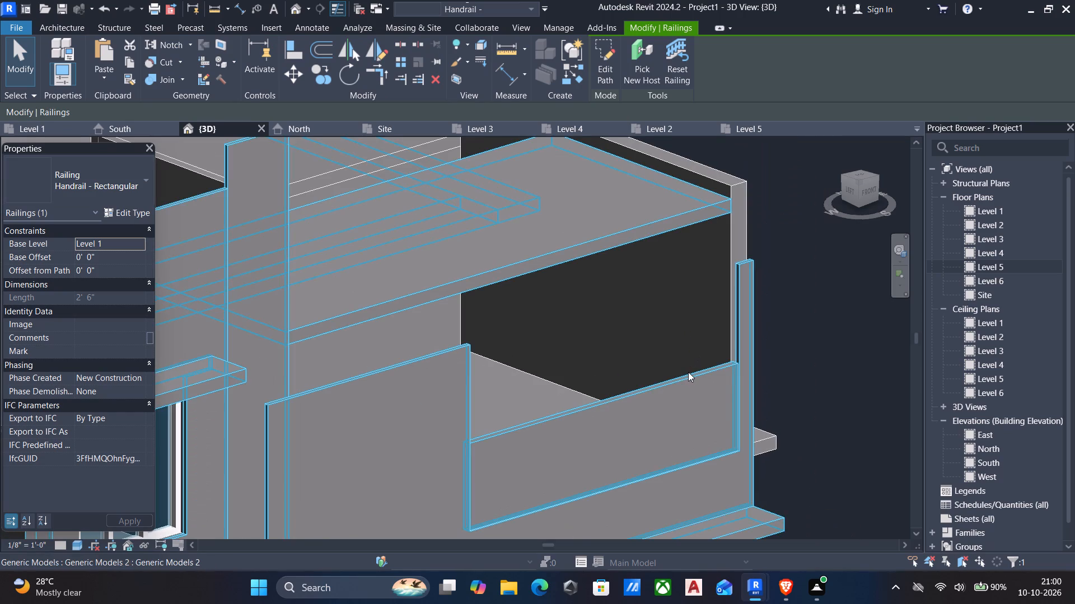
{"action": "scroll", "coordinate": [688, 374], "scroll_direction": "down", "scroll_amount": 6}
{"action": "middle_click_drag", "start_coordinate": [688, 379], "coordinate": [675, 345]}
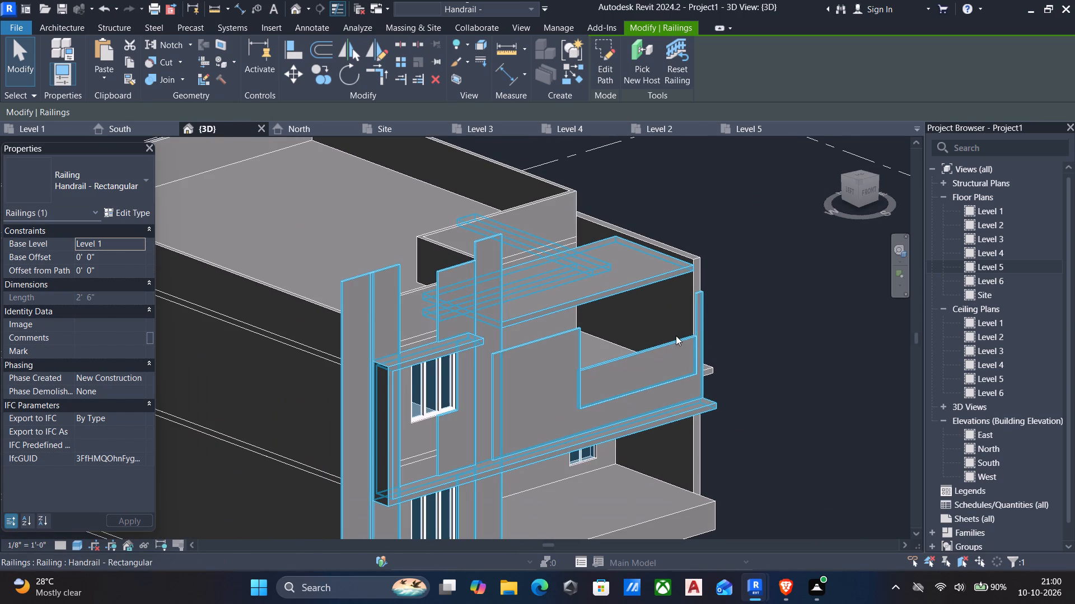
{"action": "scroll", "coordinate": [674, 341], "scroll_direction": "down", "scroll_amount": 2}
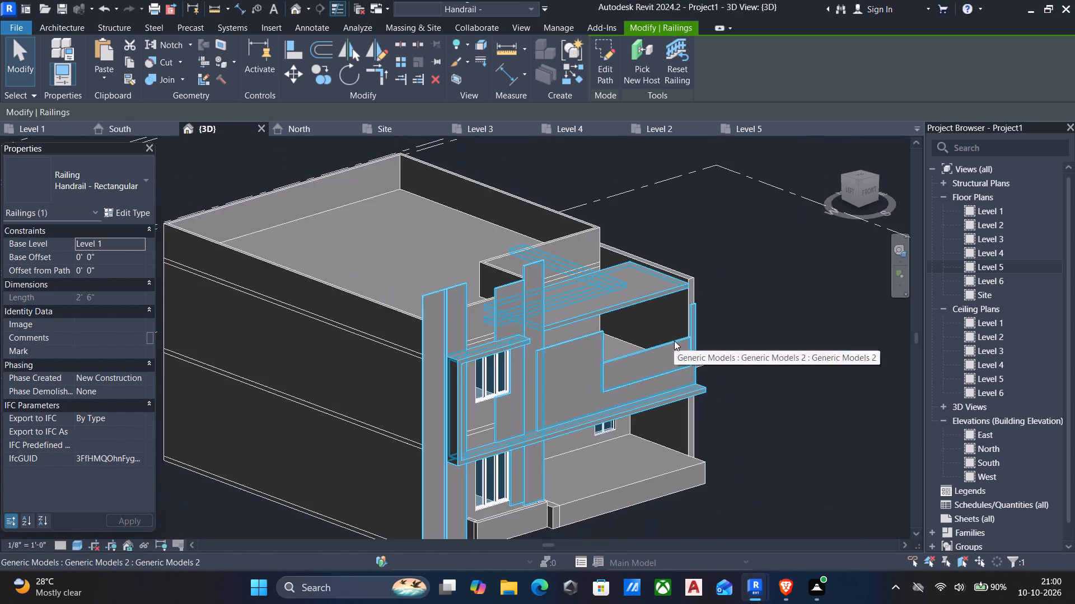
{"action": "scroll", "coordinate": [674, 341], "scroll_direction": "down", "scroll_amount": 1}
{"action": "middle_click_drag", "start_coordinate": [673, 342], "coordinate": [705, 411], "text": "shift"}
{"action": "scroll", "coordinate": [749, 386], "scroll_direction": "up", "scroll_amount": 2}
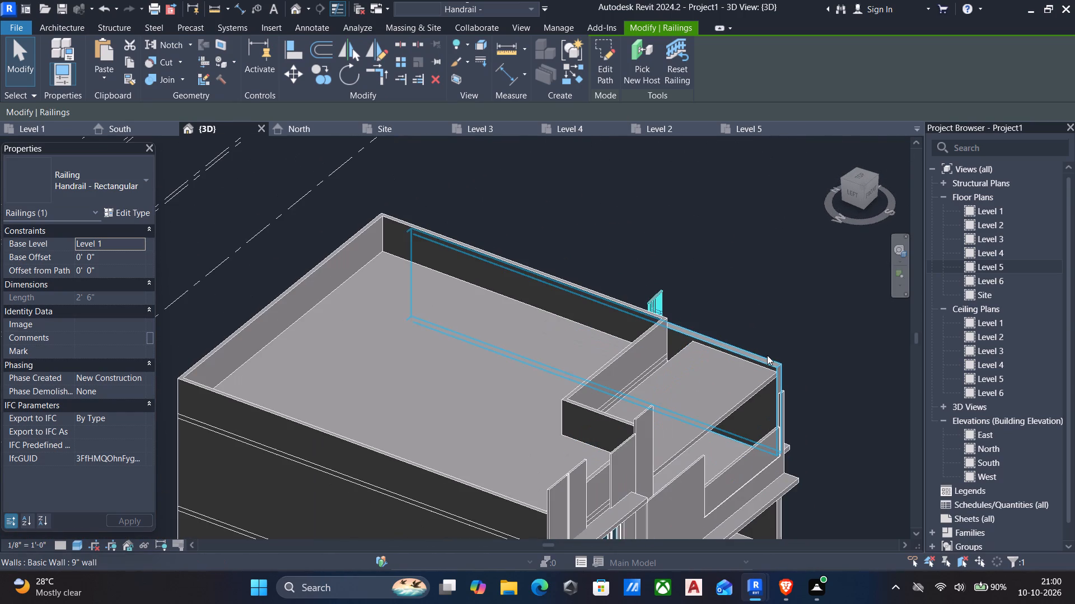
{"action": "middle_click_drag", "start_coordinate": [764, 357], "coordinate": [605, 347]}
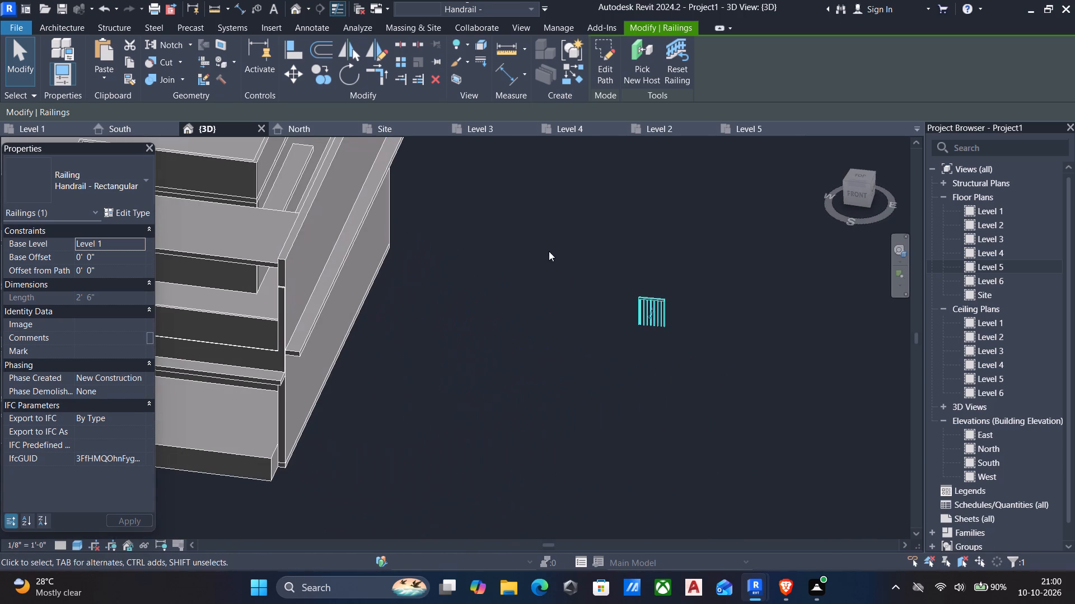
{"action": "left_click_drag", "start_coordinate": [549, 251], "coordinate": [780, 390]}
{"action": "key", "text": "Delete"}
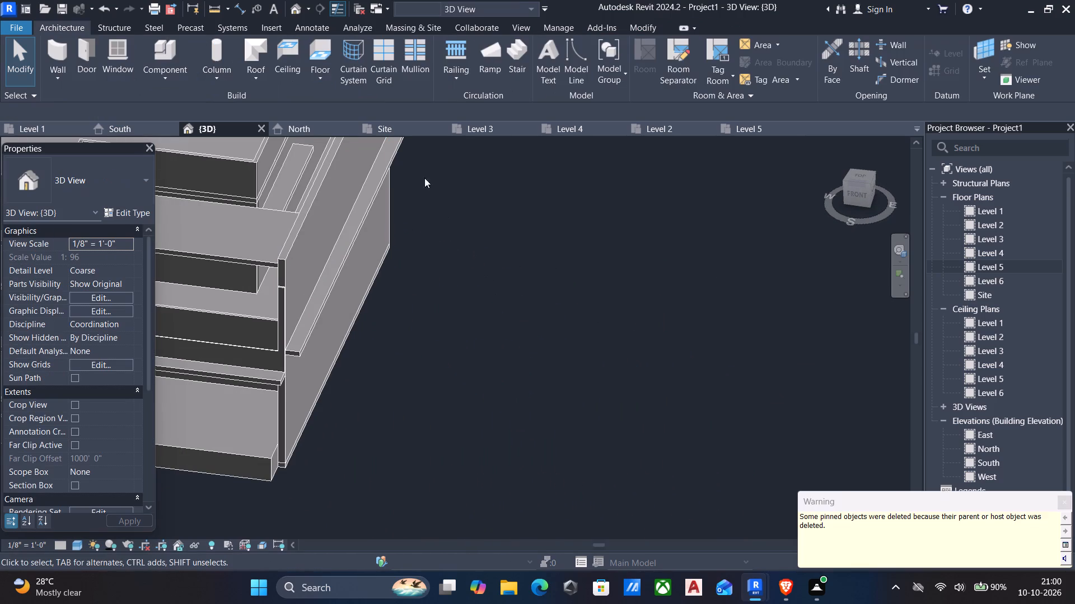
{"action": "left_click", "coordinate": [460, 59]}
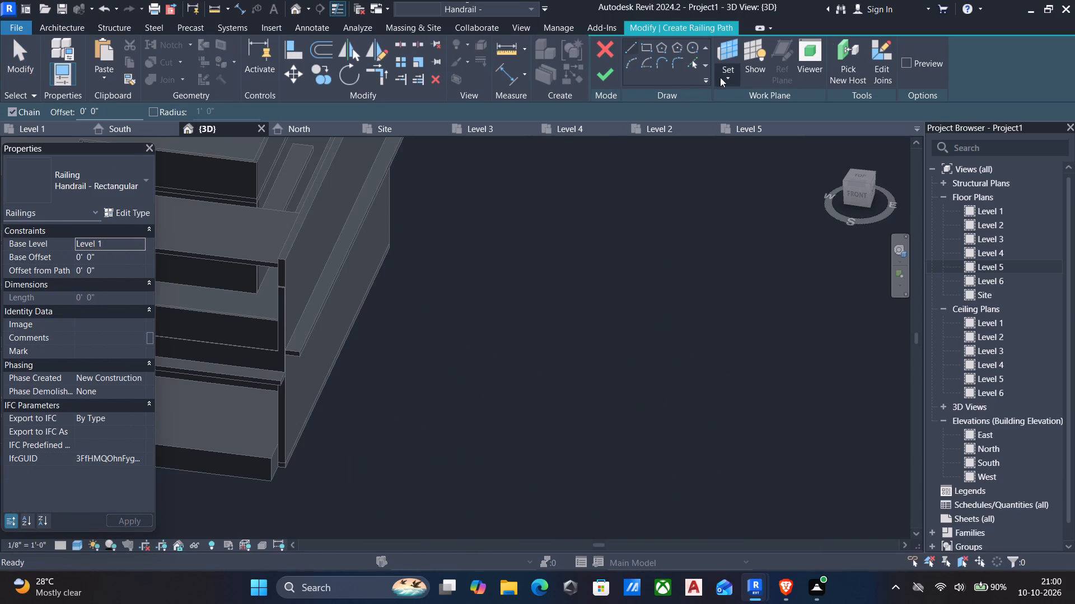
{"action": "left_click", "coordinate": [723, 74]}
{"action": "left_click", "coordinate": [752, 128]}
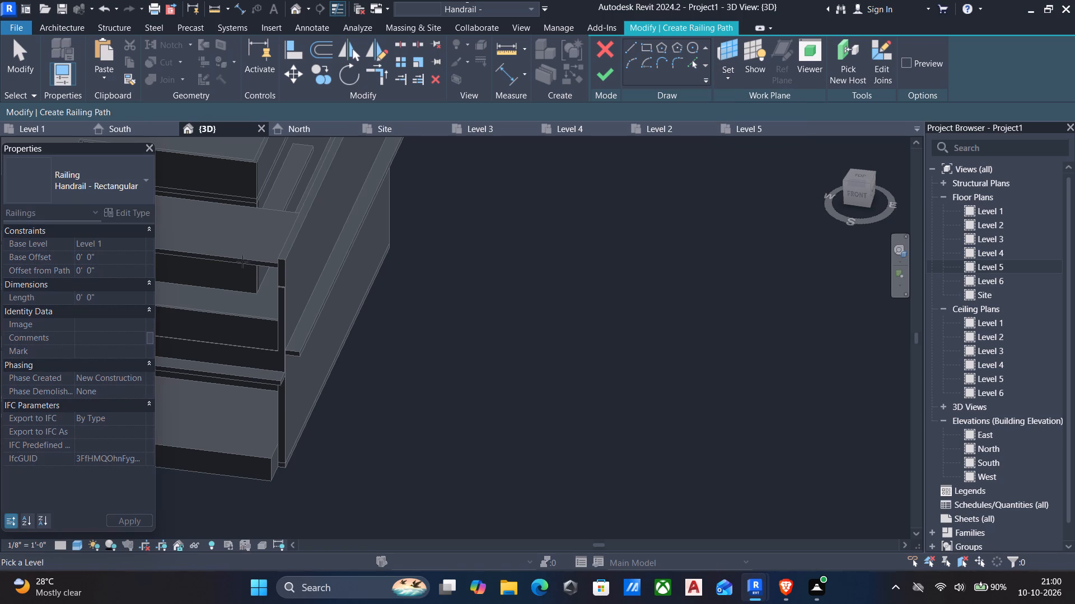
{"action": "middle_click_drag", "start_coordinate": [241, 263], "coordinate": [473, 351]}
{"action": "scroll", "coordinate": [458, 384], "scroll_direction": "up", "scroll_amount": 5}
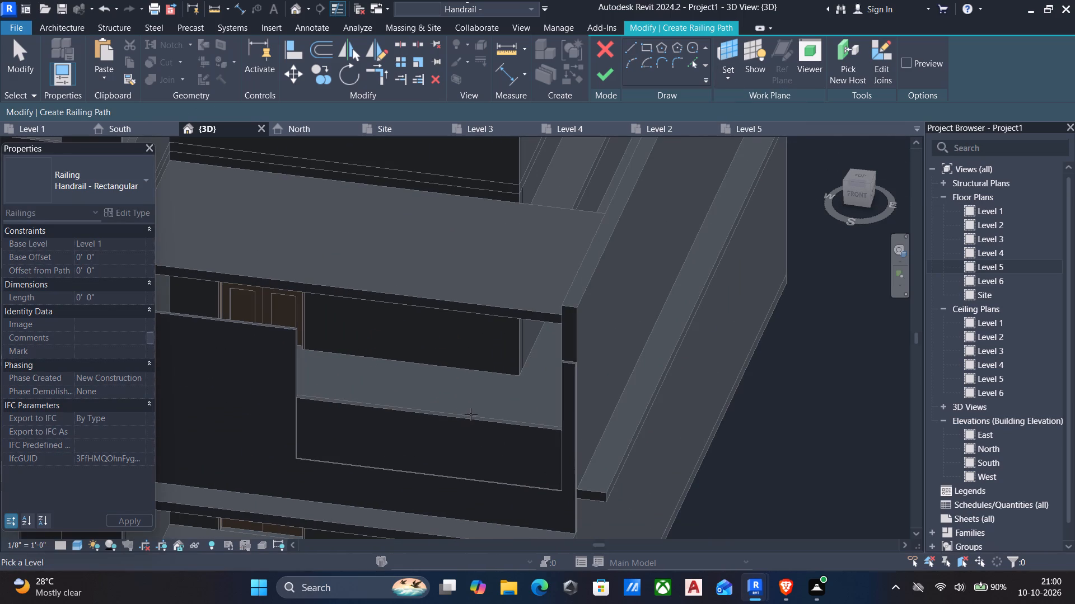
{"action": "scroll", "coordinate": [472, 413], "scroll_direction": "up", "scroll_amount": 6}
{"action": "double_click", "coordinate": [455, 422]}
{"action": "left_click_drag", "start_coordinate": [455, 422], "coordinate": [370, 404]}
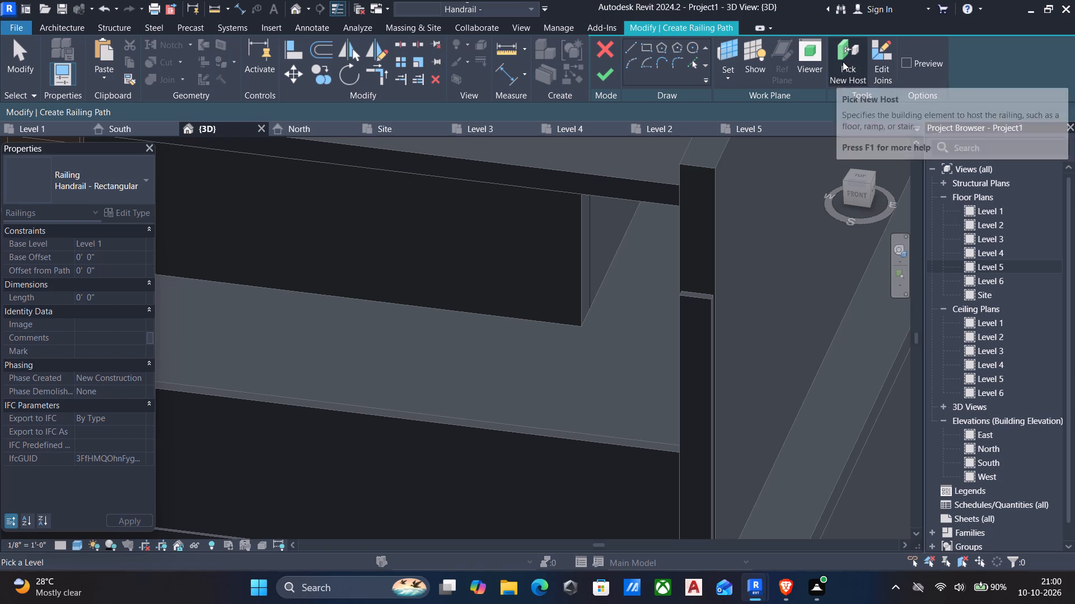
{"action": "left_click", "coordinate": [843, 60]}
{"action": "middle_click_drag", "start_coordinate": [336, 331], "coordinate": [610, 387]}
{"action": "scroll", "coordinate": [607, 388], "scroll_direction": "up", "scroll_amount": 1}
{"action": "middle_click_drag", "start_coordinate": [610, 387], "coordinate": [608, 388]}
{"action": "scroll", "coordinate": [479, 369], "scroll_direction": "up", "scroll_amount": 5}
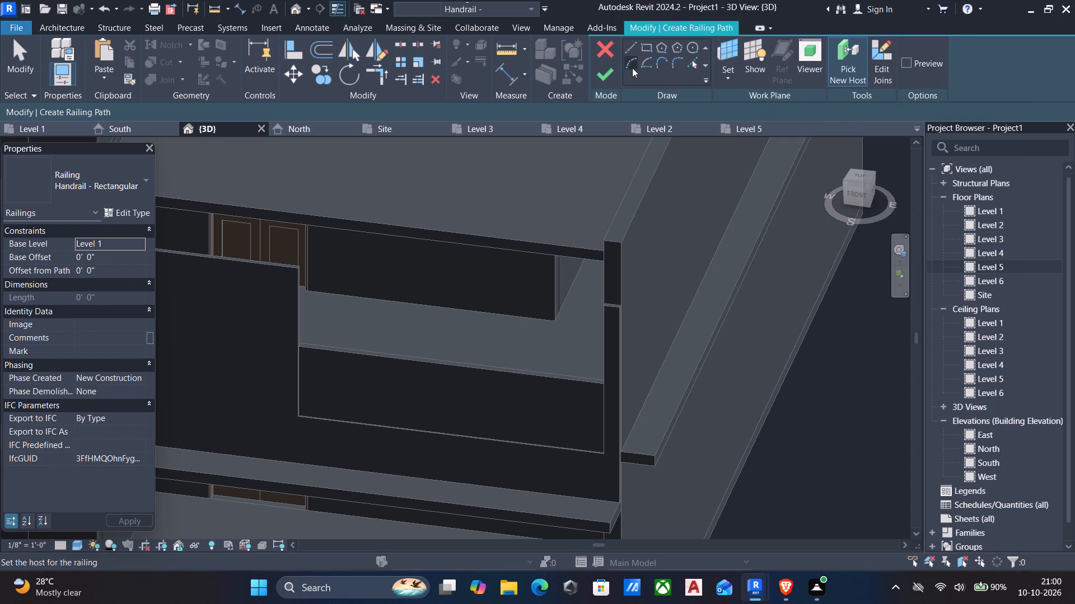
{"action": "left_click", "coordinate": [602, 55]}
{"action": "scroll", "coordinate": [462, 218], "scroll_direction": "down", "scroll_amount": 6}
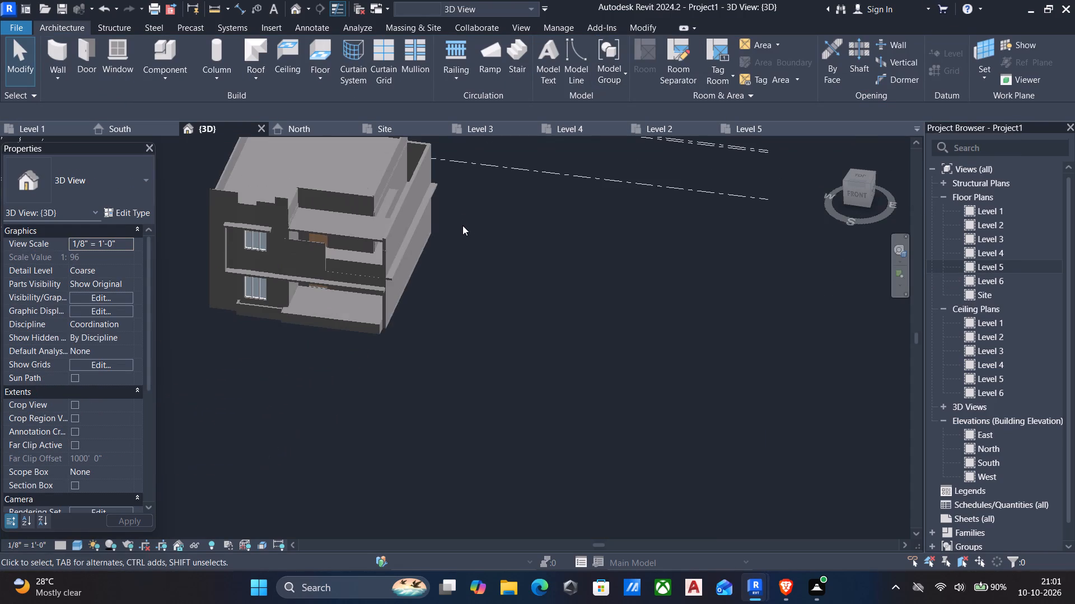
On the Level 4 plan, draw a Curtain Wall 1 about 12' 10" long along the balcony parapet's recessed section up to its east end.
{"action": "middle_click_drag", "start_coordinate": [363, 271], "coordinate": [563, 375]}
{"action": "scroll", "coordinate": [581, 372], "scroll_direction": "up", "scroll_amount": 7}
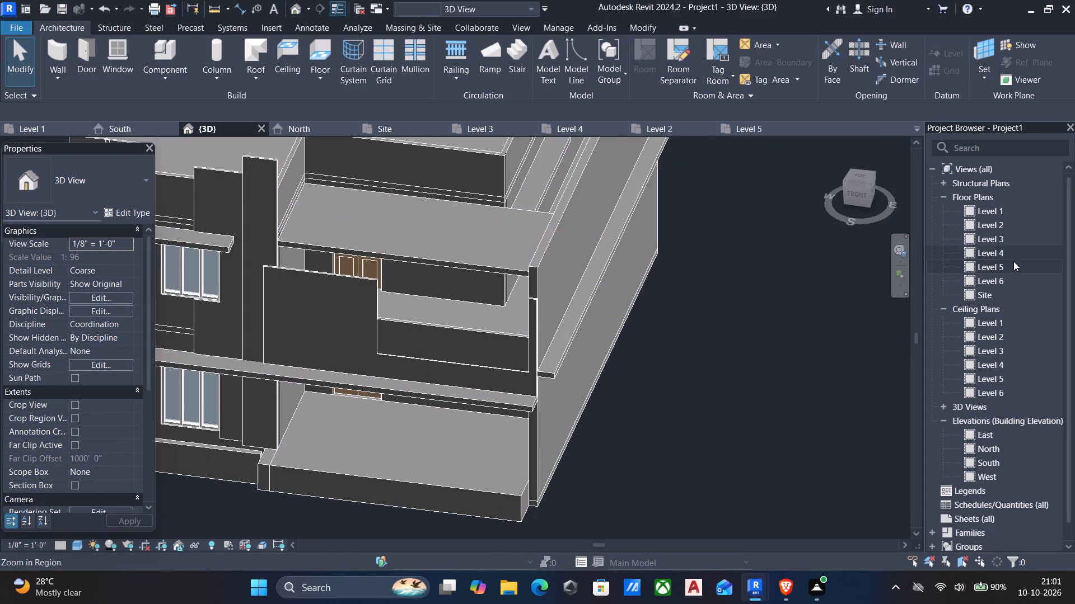
{"action": "double_click", "coordinate": [1000, 254]}
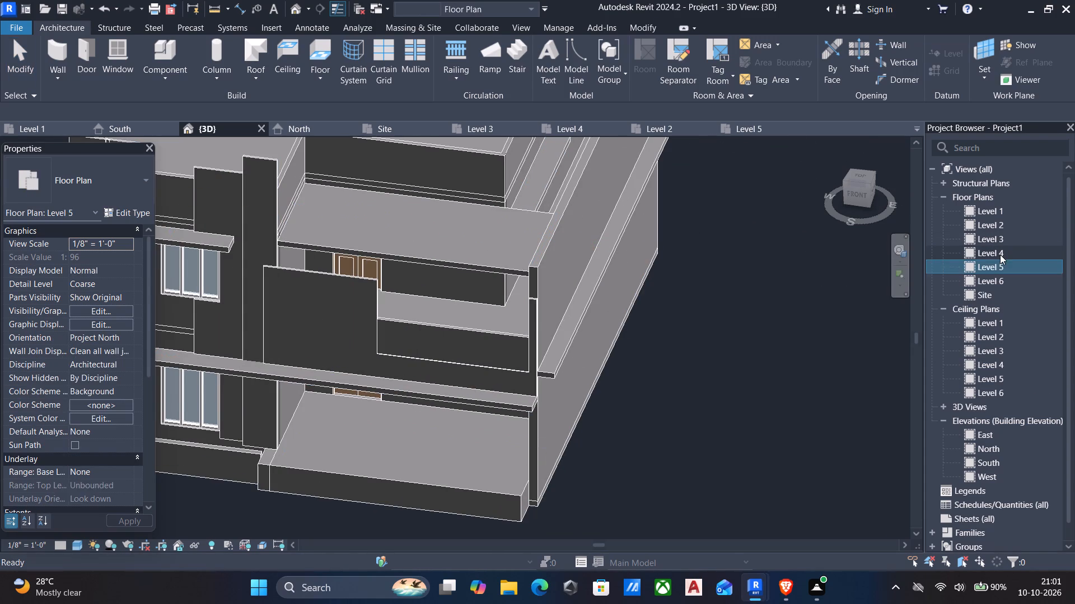
{"action": "scroll", "coordinate": [739, 432], "scroll_direction": "up", "scroll_amount": 7}
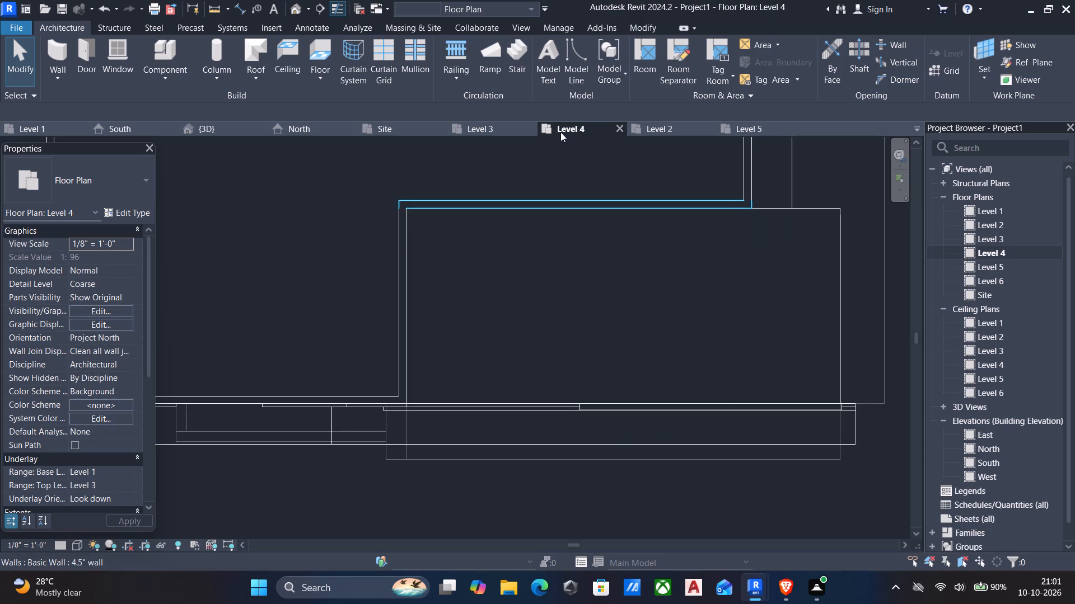
{"action": "left_click", "coordinate": [53, 79]}
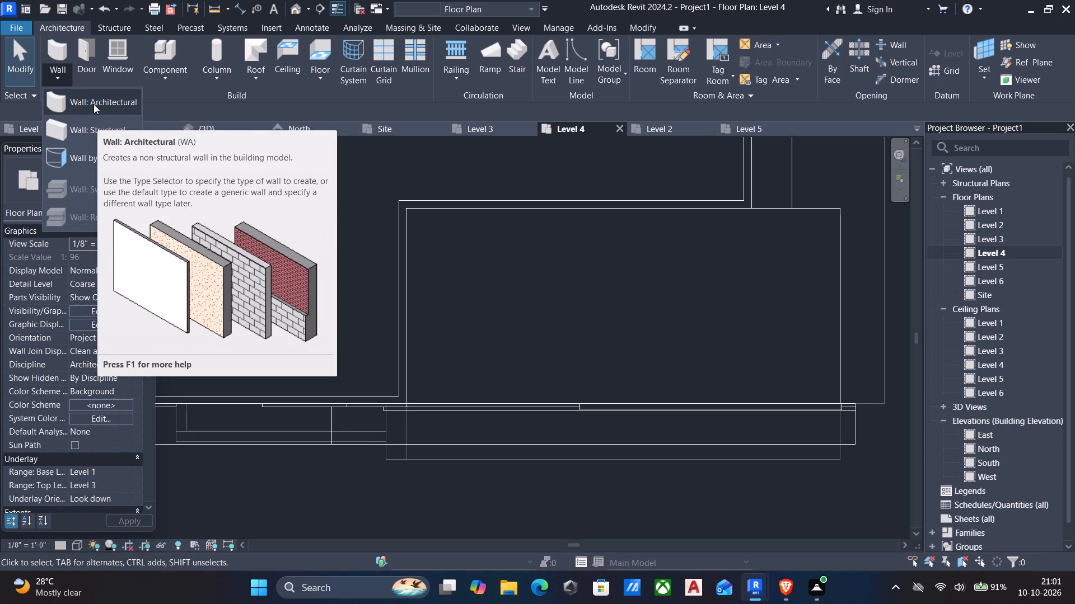
{"action": "left_click", "coordinate": [94, 104]}
{"action": "left_click", "coordinate": [104, 168]}
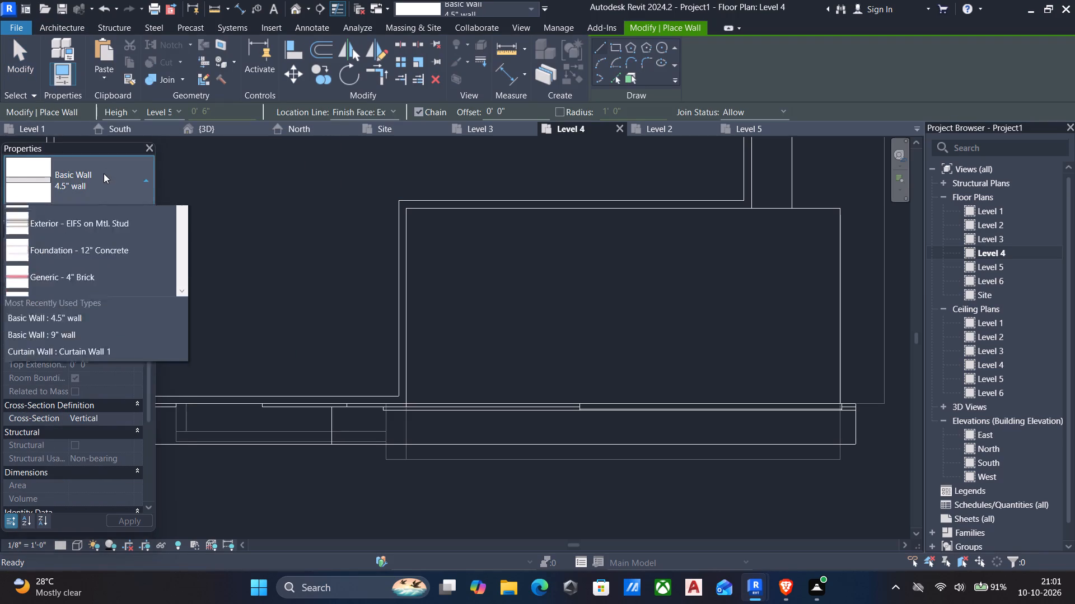
{"action": "scroll", "coordinate": [102, 262], "scroll_direction": "down", "scroll_amount": 14}
{"action": "left_click", "coordinate": [68, 395]}
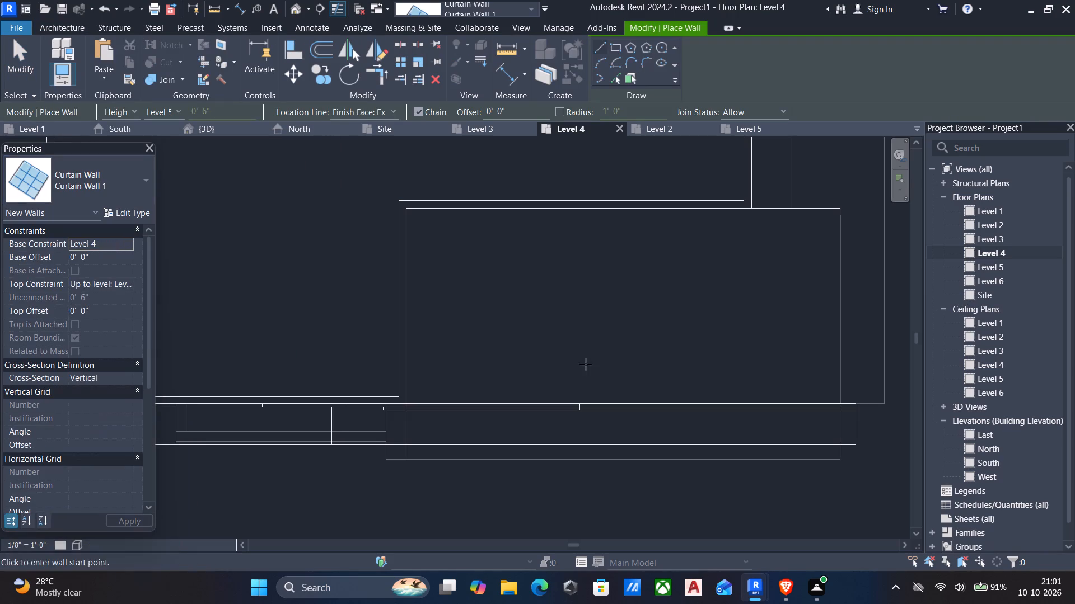
{"action": "scroll", "coordinate": [852, 409], "scroll_direction": "up", "scroll_amount": 6}
{"action": "scroll", "coordinate": [639, 421], "scroll_direction": "down", "scroll_amount": 1}
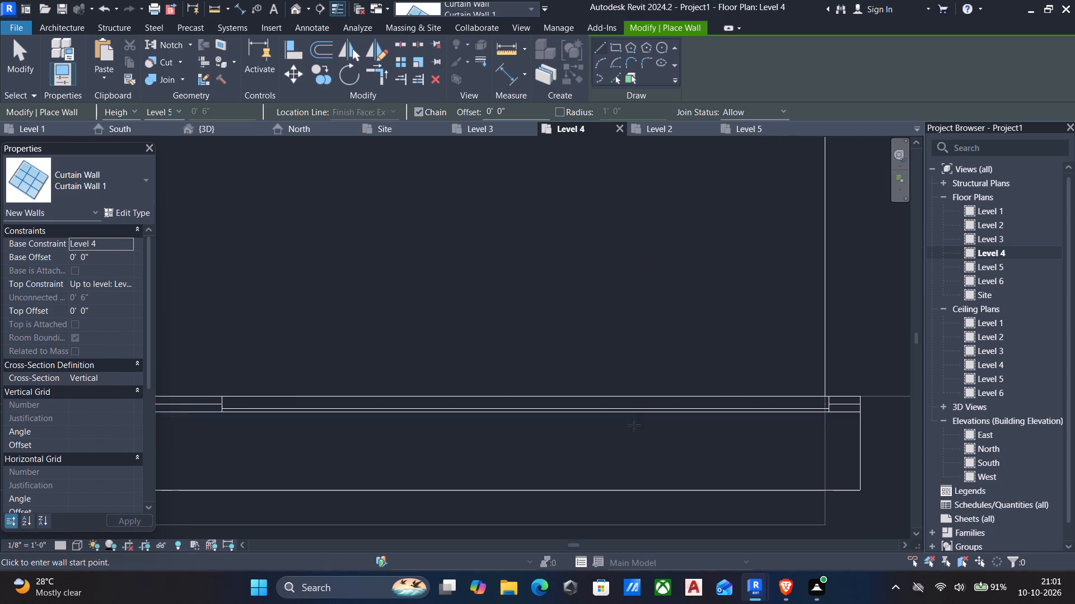
{"action": "scroll", "coordinate": [634, 425], "scroll_direction": "down", "scroll_amount": 3}
{"action": "scroll", "coordinate": [432, 446], "scroll_direction": "up", "scroll_amount": 6}
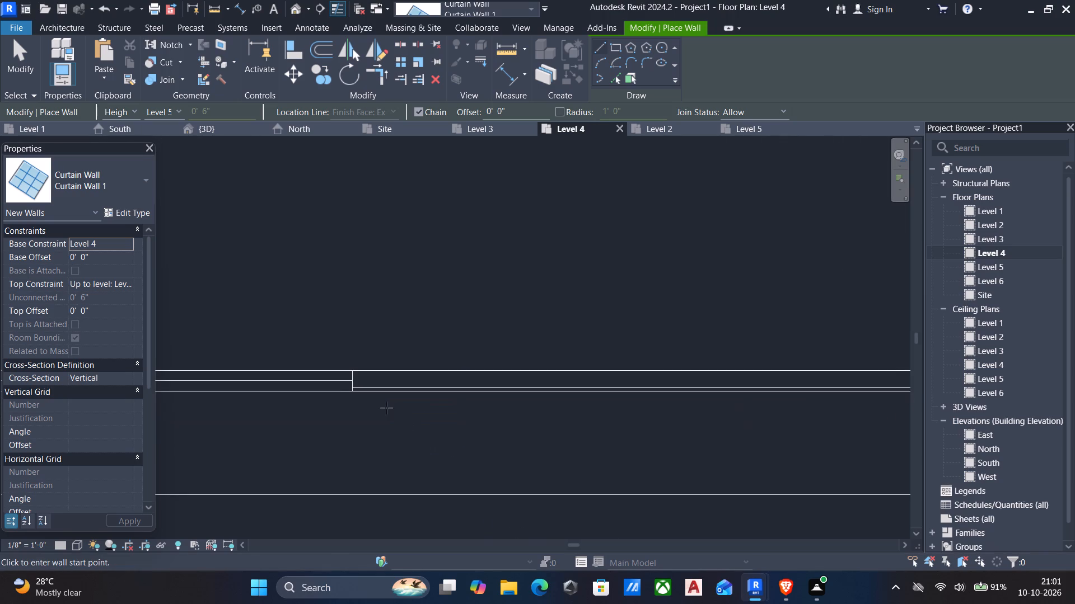
{"action": "scroll", "coordinate": [386, 407], "scroll_direction": "up", "scroll_amount": 6}
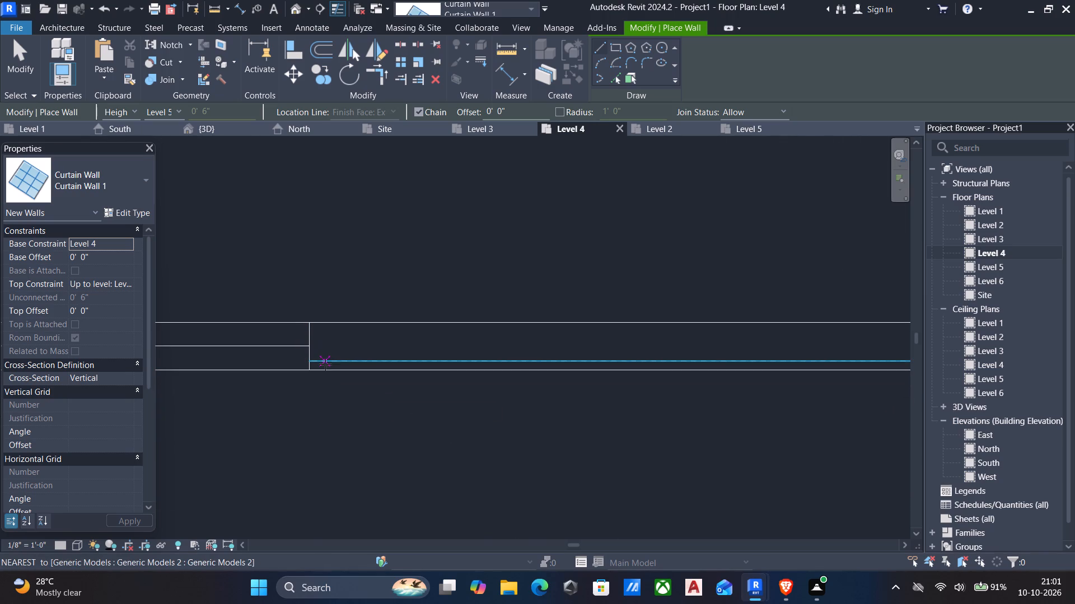
{"action": "left_click", "coordinate": [315, 346]}
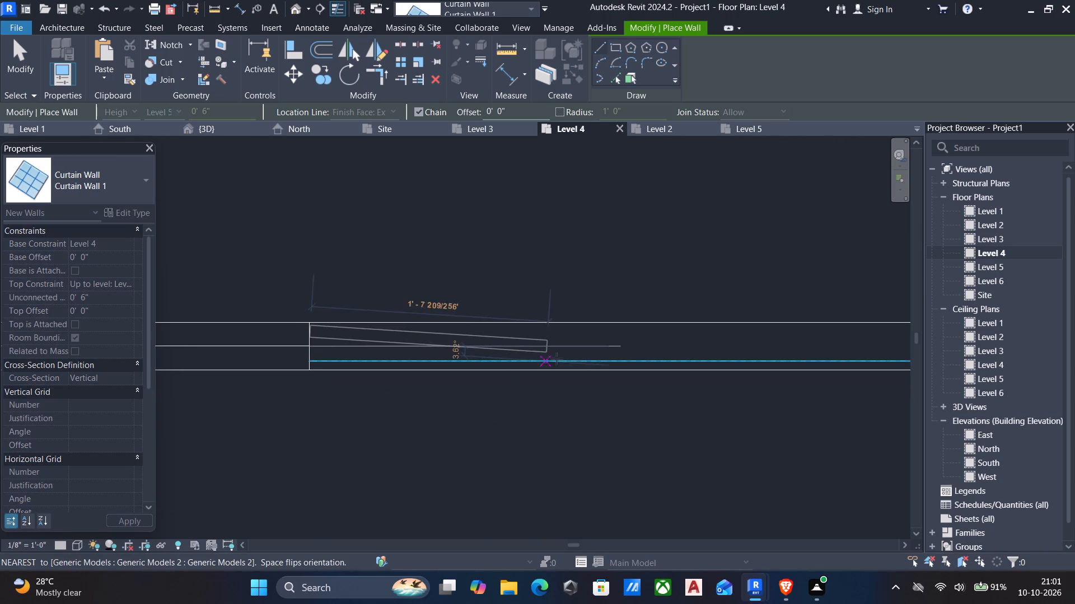
{"action": "middle_click_drag", "start_coordinate": [613, 345], "coordinate": [493, 346]}
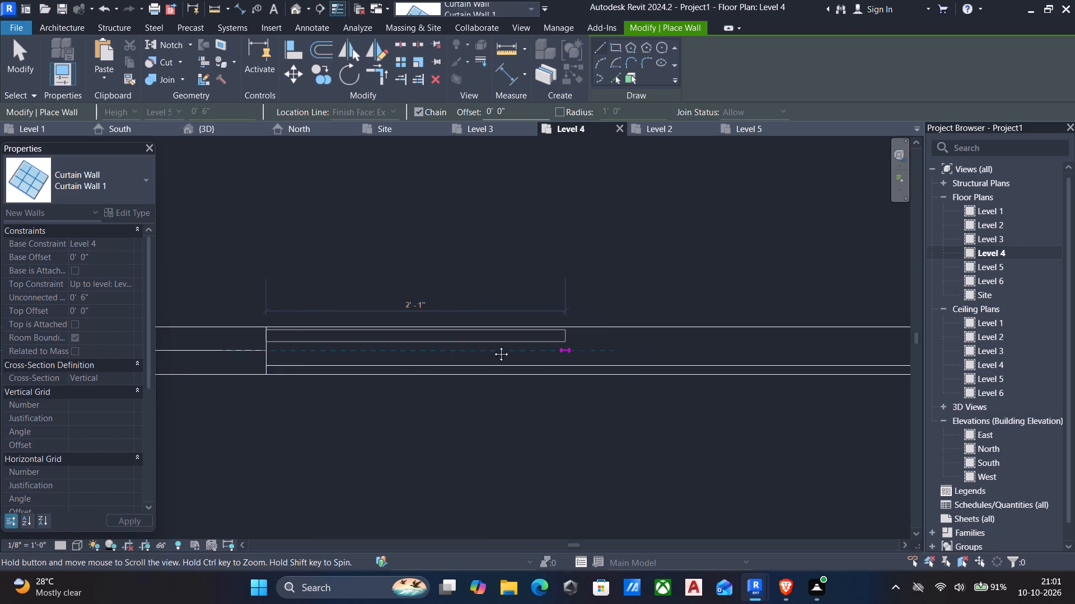
{"action": "middle_click_drag", "start_coordinate": [493, 346], "coordinate": [386, 347]}
{"action": "scroll", "coordinate": [644, 312], "scroll_direction": "down", "scroll_amount": 4}
{"action": "middle_click_drag", "start_coordinate": [792, 356], "coordinate": [382, 367]}
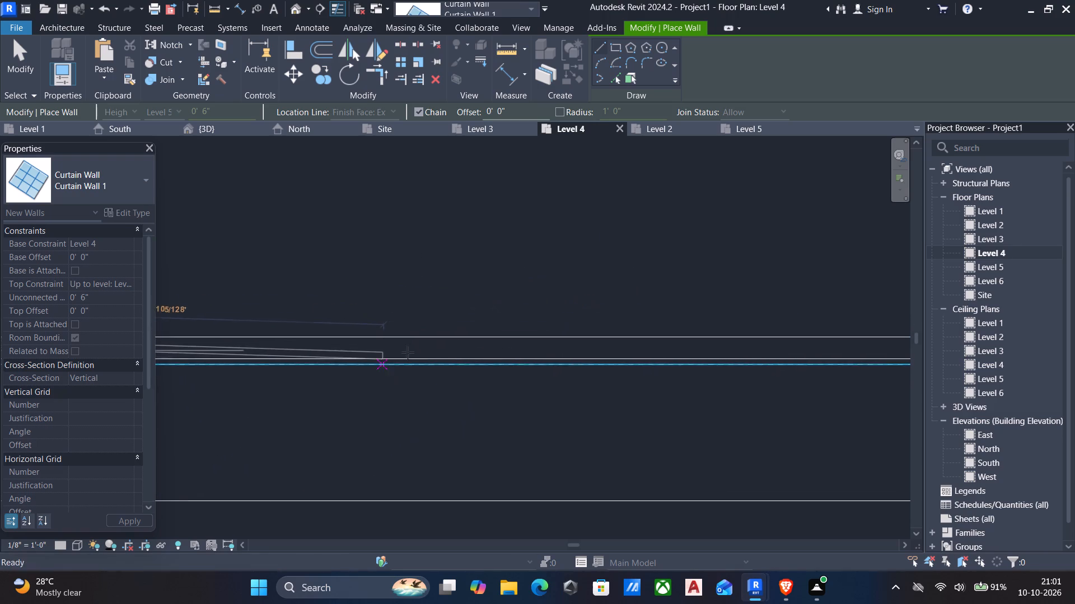
{"action": "scroll", "coordinate": [595, 333], "scroll_direction": "down", "scroll_amount": 5}
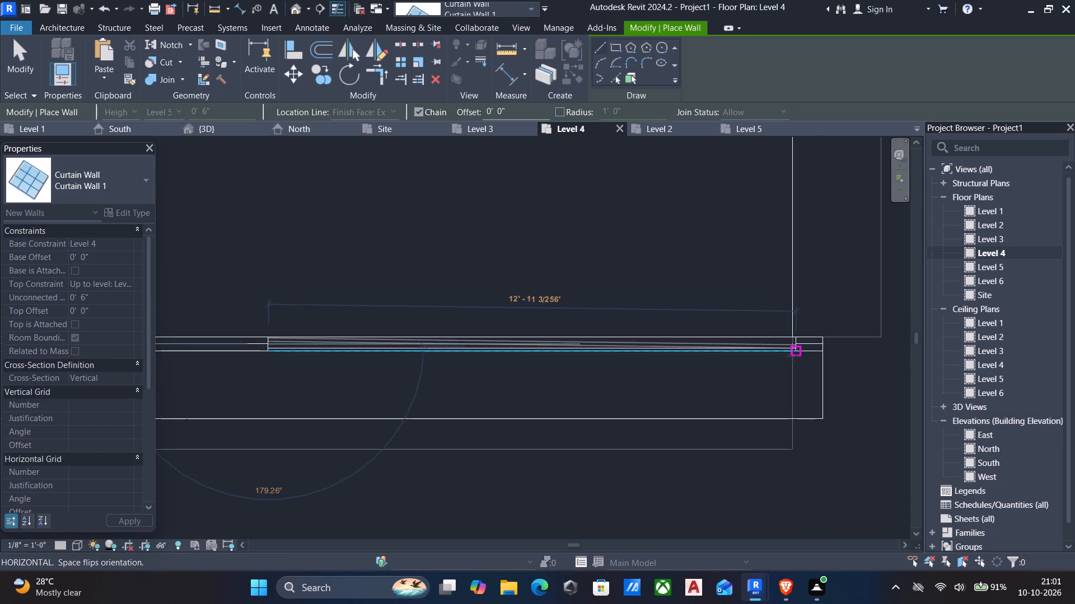
{"action": "scroll", "coordinate": [794, 356], "scroll_direction": "up", "scroll_amount": 6}
{"action": "left_click", "coordinate": [791, 331]}
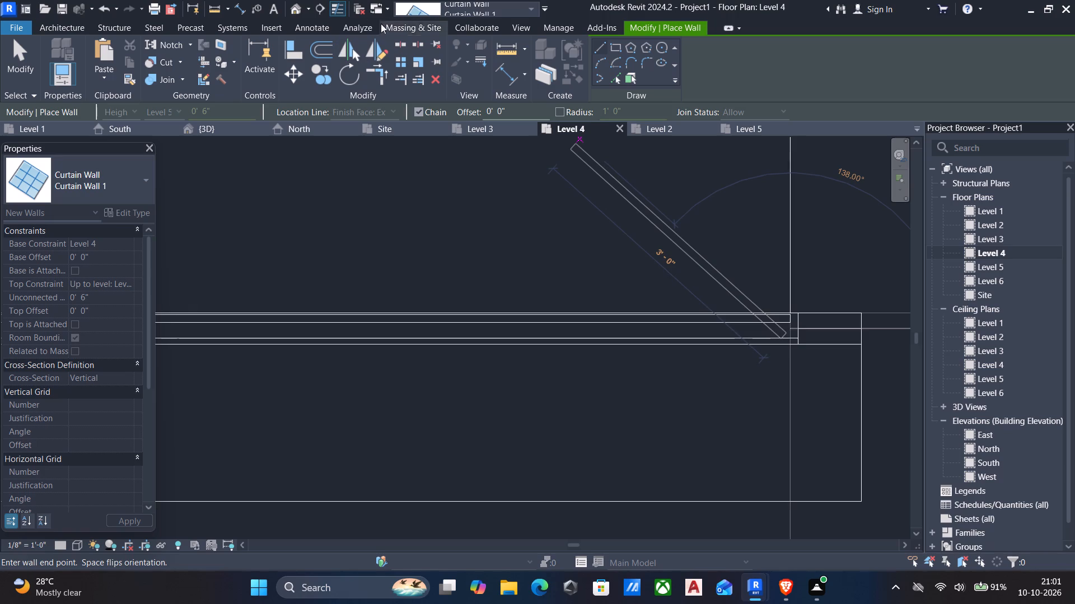
{"action": "left_click", "coordinate": [294, 15]}
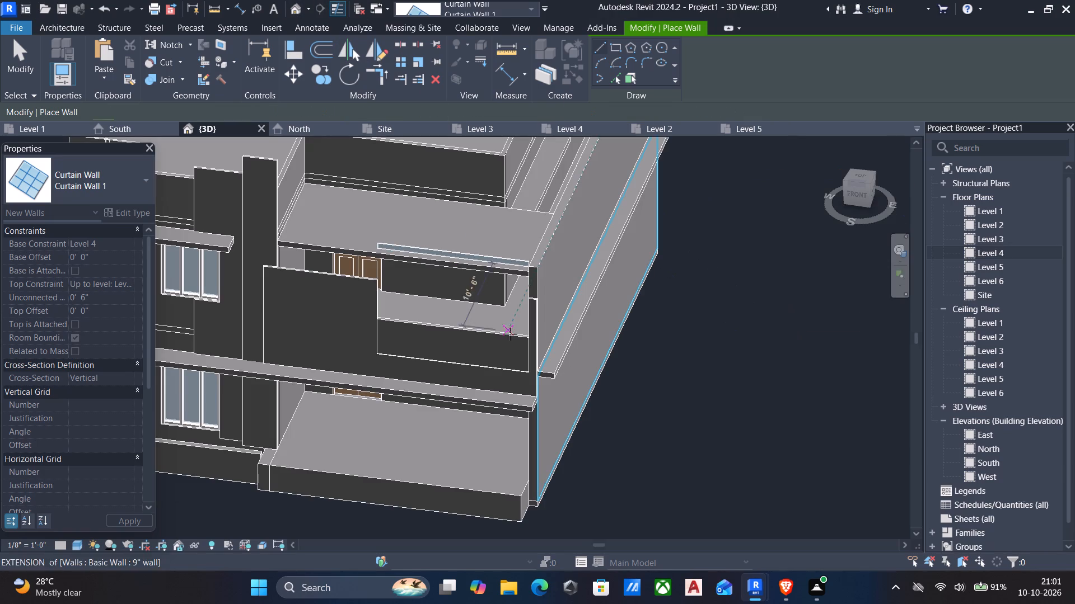
{"action": "scroll", "coordinate": [480, 300], "scroll_direction": "up", "scroll_amount": 6}
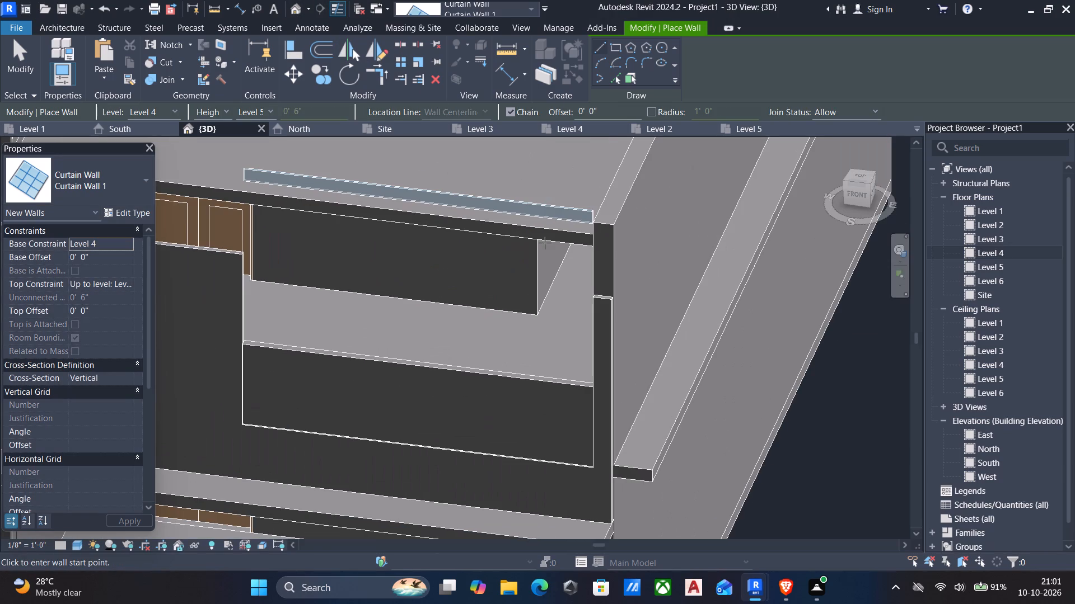
{"action": "key", "text": "Escape"}
Stretch the curtain wall's base down to the top of the balcony parapet, at a base offset of -6' 8 1/4".
{"action": "left_click", "coordinate": [518, 207]}
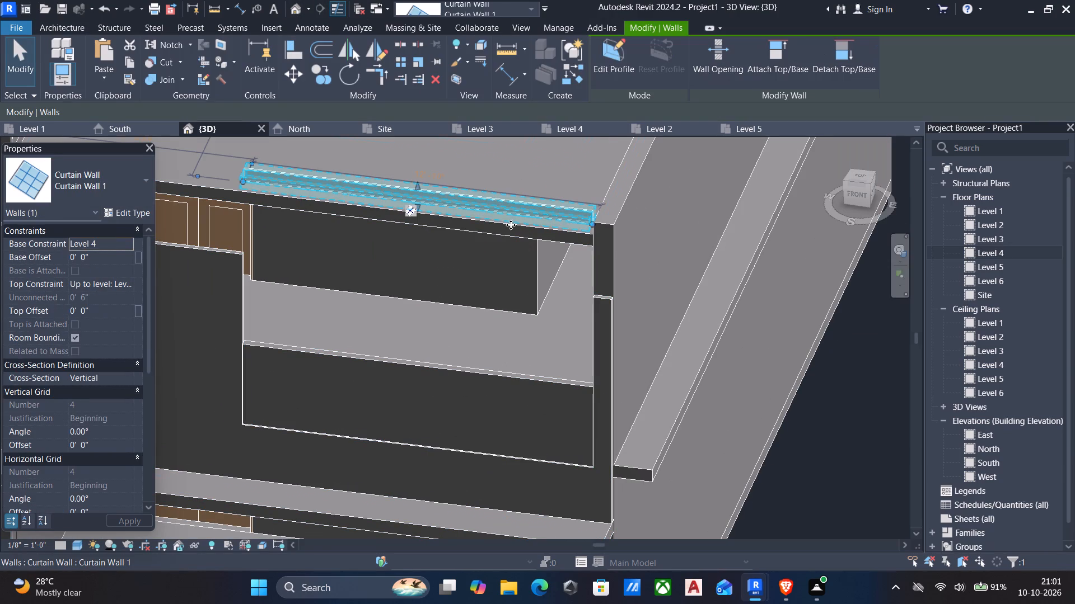
{"action": "middle_click_drag", "start_coordinate": [501, 248], "coordinate": [707, 226], "text": "shift"}
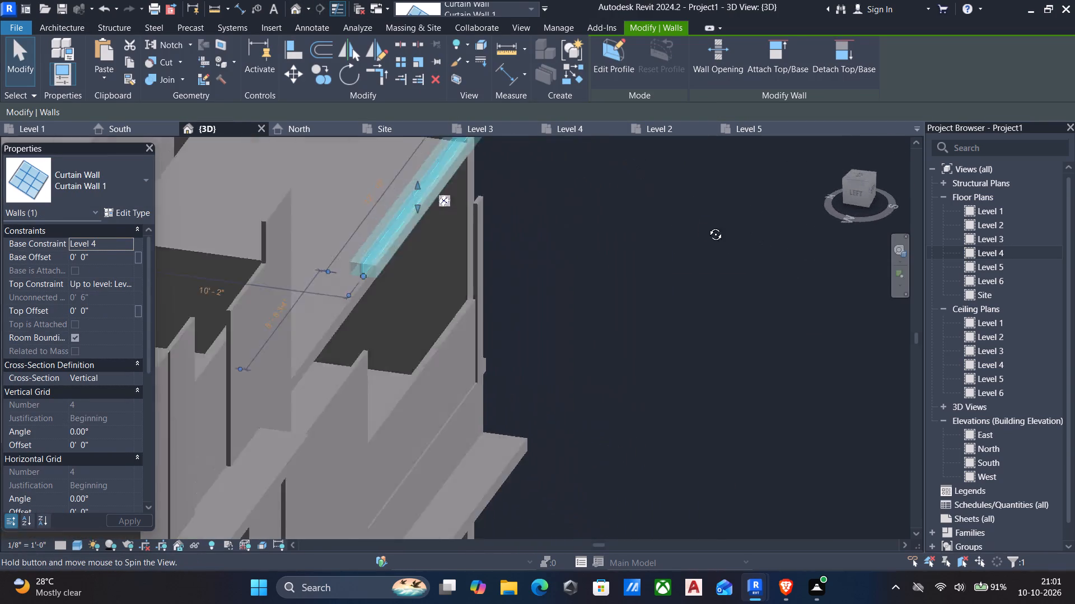
{"action": "middle_click_drag", "start_coordinate": [707, 226], "coordinate": [573, 200], "text": "shift"}
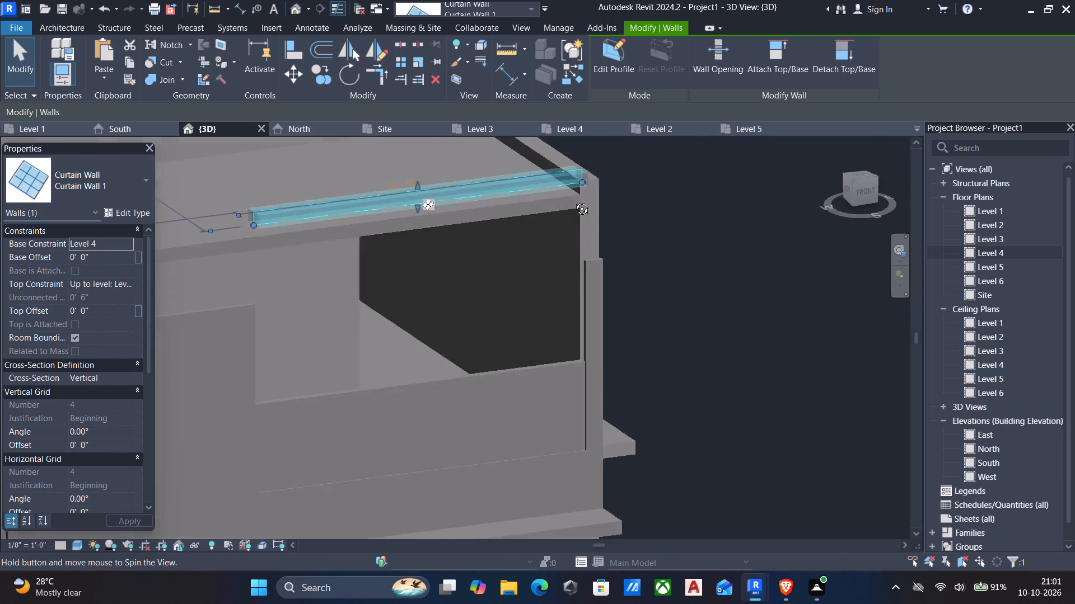
{"action": "middle_click_drag", "start_coordinate": [573, 200], "coordinate": [525, 240], "text": "shift"}
{"action": "key", "text": "Escape"}
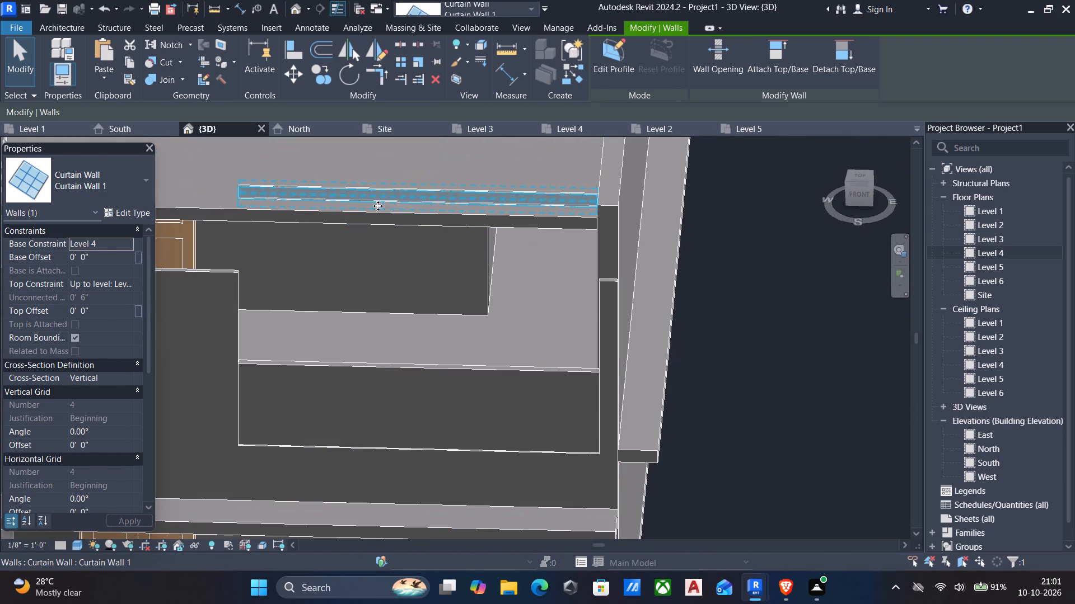
{"action": "scroll", "coordinate": [386, 199], "scroll_direction": "up", "scroll_amount": 1}
{"action": "left_click", "coordinate": [387, 190]}
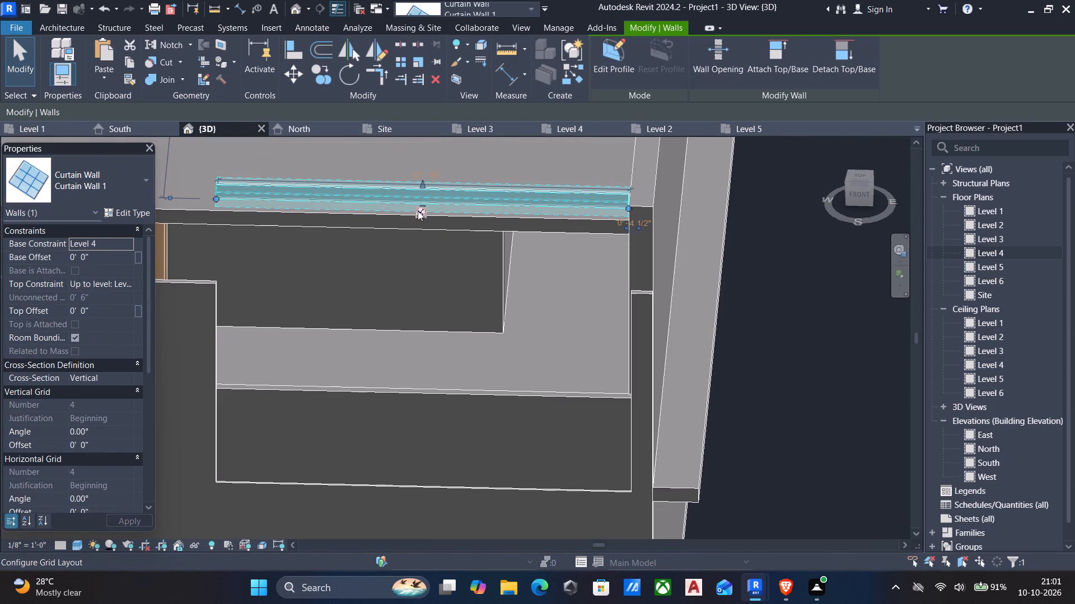
{"action": "scroll", "coordinate": [418, 208], "scroll_direction": "up", "scroll_amount": 11}
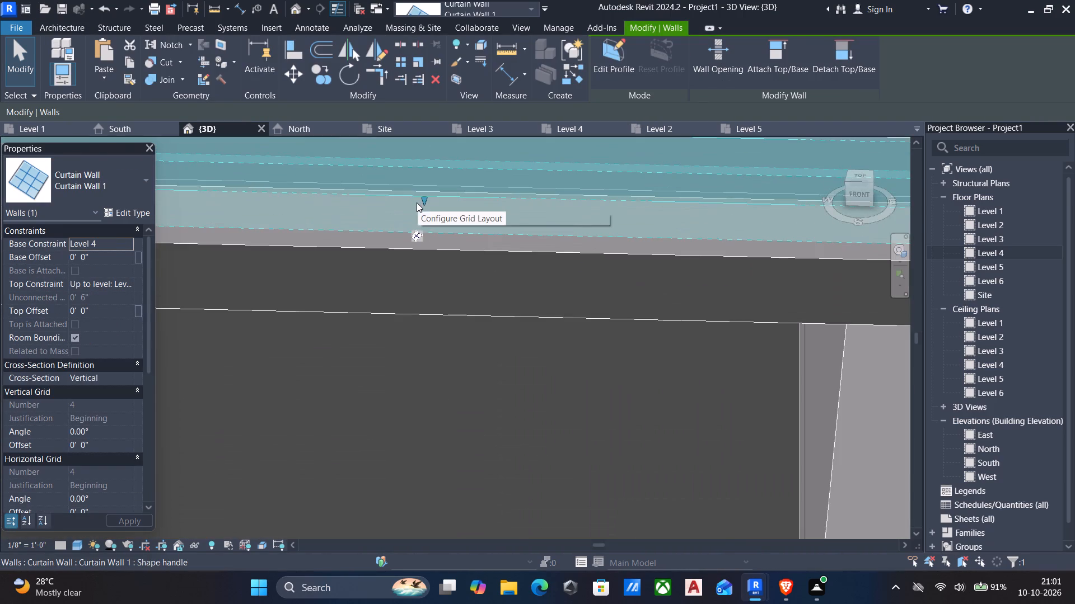
{"action": "left_click_drag", "start_coordinate": [421, 203], "coordinate": [498, 245]}
{"action": "scroll", "coordinate": [423, 334], "scroll_direction": "down", "scroll_amount": 6}
{"action": "middle_click_drag", "start_coordinate": [424, 339], "coordinate": [487, 115]}
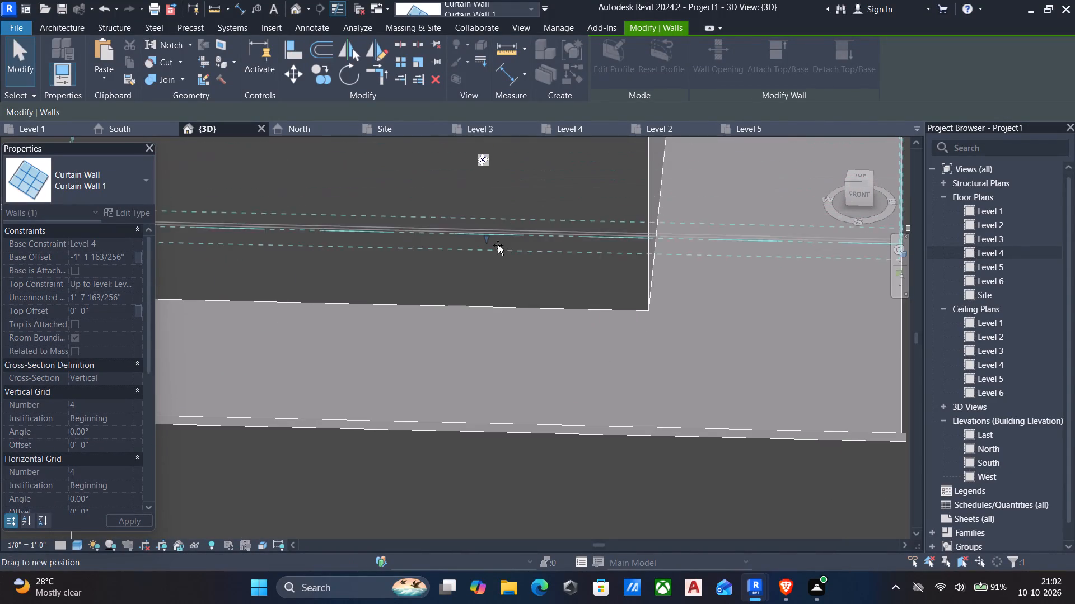
{"action": "left_click_drag", "start_coordinate": [498, 245], "coordinate": [454, 424]}
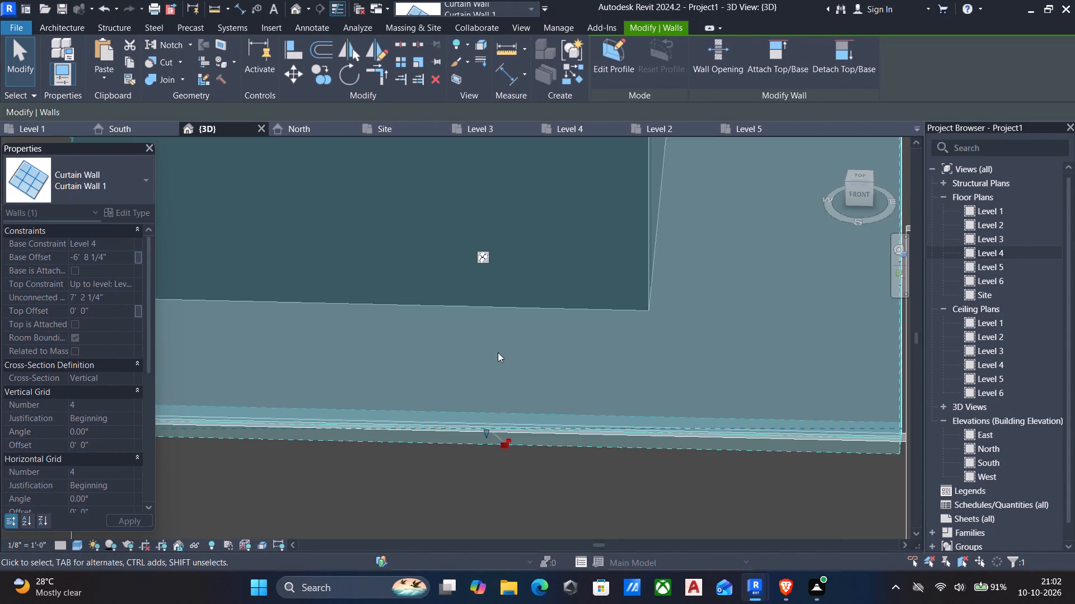
{"action": "scroll", "coordinate": [490, 318], "scroll_direction": "down", "scroll_amount": 6}
{"action": "key", "text": "Escape"}
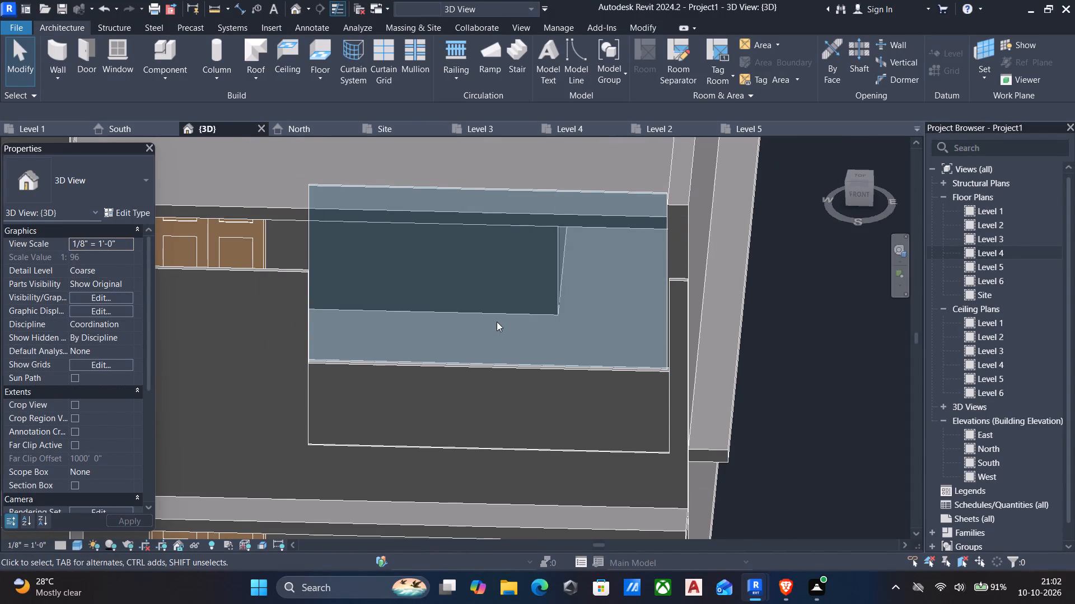
Examine how the glass panel sits on the parapet top and meets the roof slab, from the front and behind.
{"action": "middle_click", "coordinate": [466, 326], "text": "shift"}
{"action": "middle_click_drag", "start_coordinate": [468, 324], "coordinate": [524, 341], "text": "shift"}
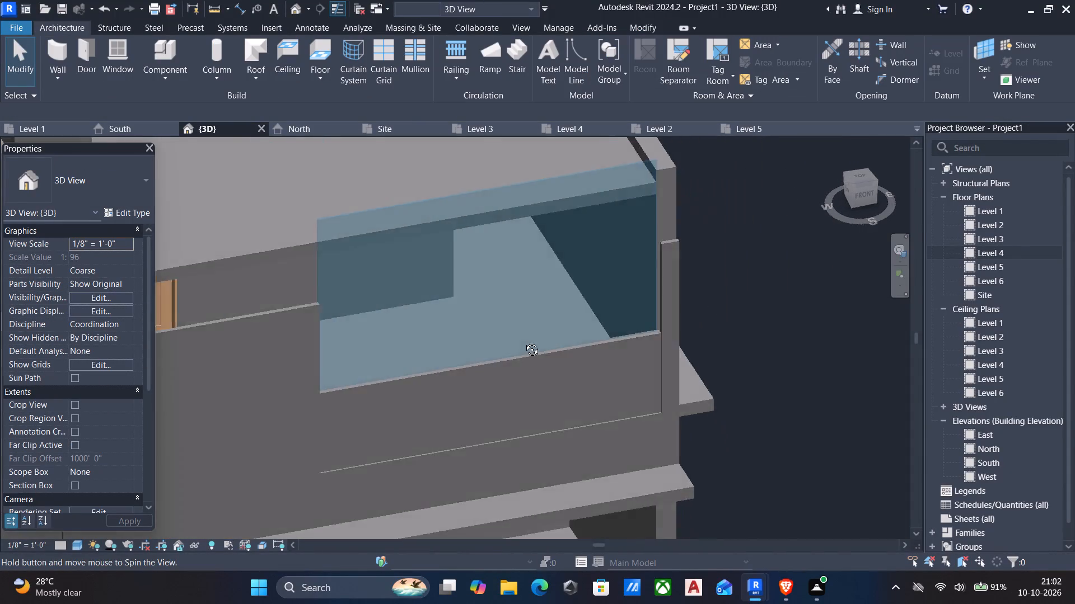
{"action": "middle_click_drag", "start_coordinate": [524, 341], "coordinate": [572, 436], "text": "shift"}
{"action": "scroll", "coordinate": [601, 200], "scroll_direction": "up", "scroll_amount": 7}
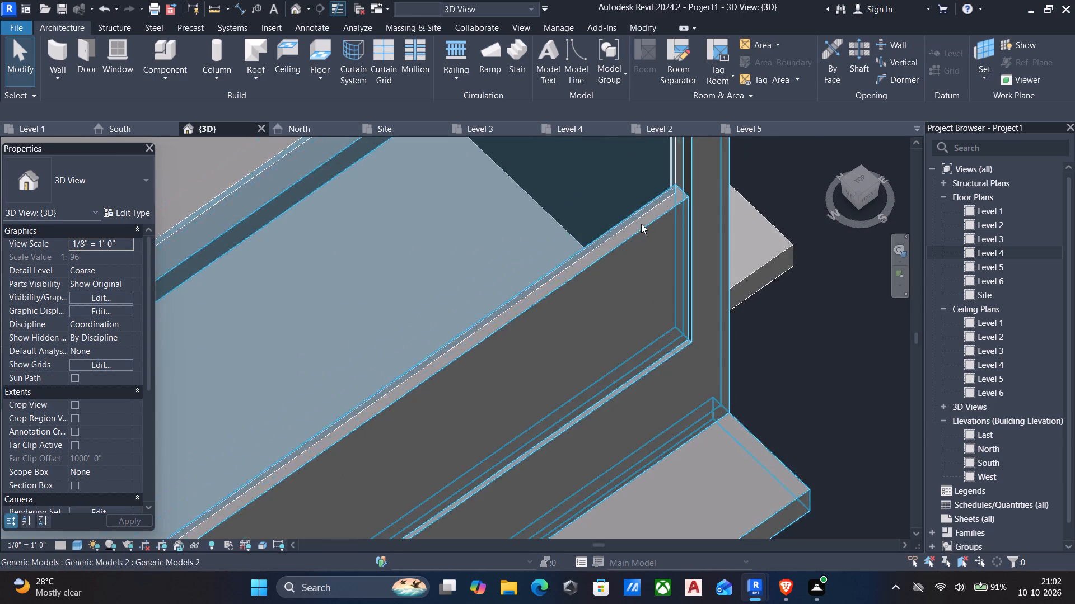
{"action": "scroll", "coordinate": [642, 223], "scroll_direction": "up", "scroll_amount": 6}
{"action": "scroll", "coordinate": [646, 218], "scroll_direction": "down", "scroll_amount": 7}
{"action": "scroll", "coordinate": [437, 233], "scroll_direction": "down", "scroll_amount": 5}
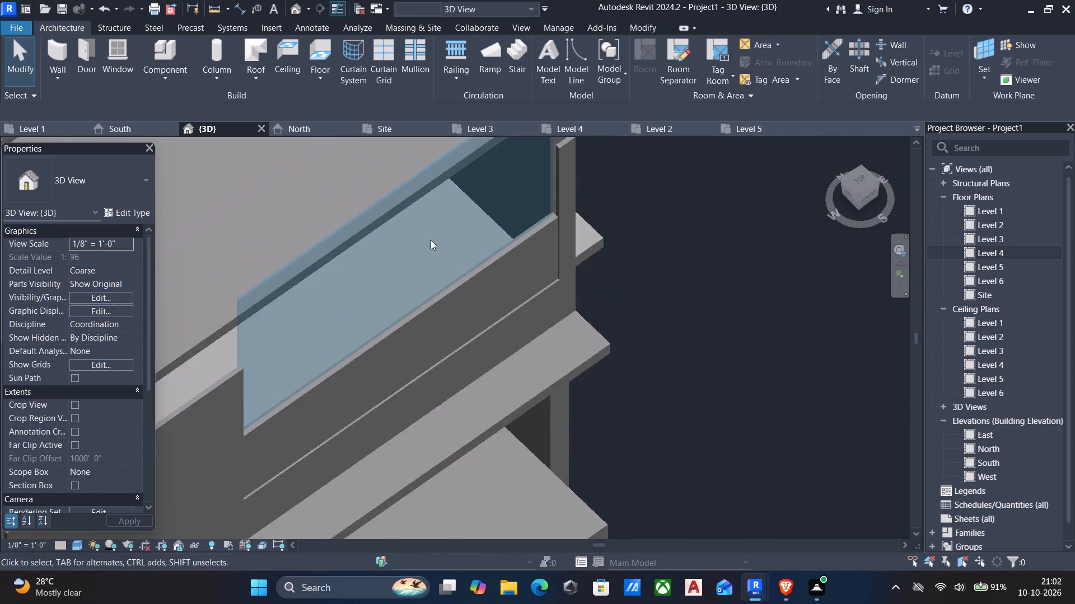
{"action": "middle_click_drag", "start_coordinate": [431, 241], "coordinate": [625, 159], "text": "shift"}
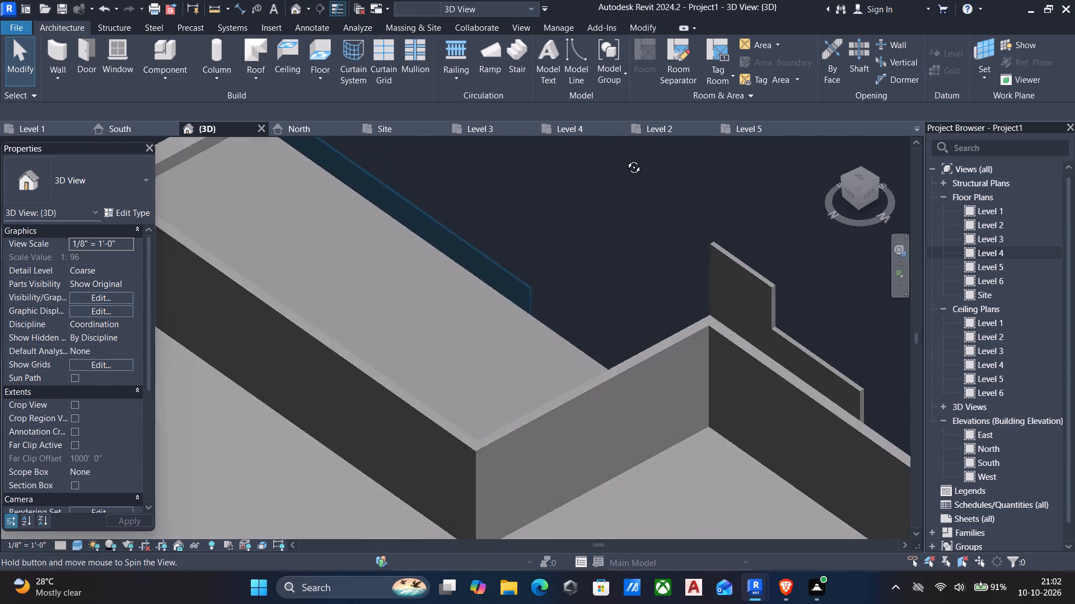
{"action": "middle_click_drag", "start_coordinate": [625, 159], "coordinate": [344, 86], "text": "shift"}
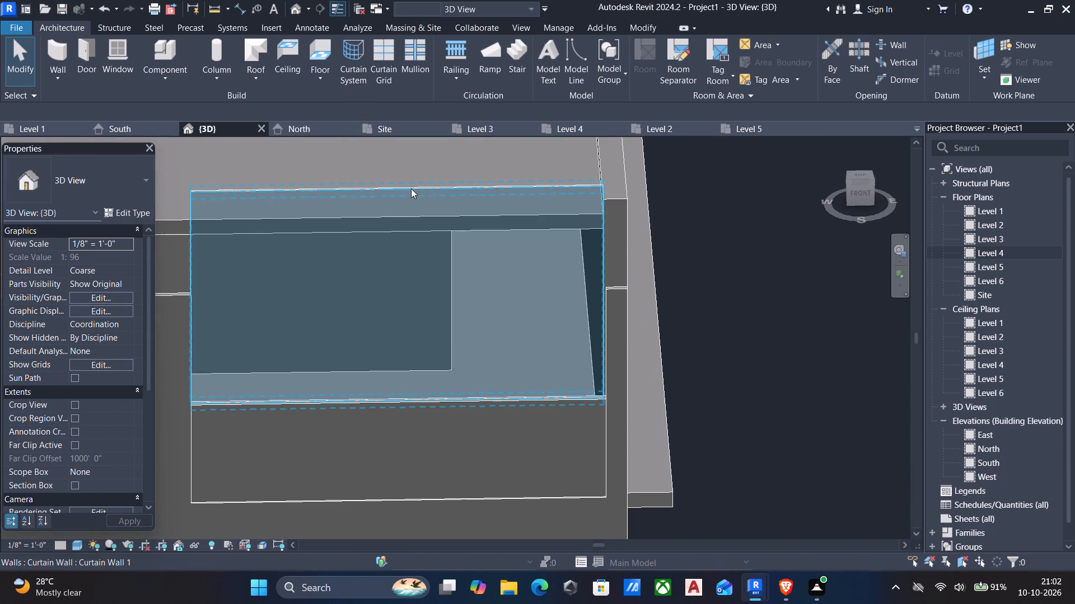
Lower the curtain wall's top edge to slightly below the top of the adjoining solid front wall.
{"action": "left_click", "coordinate": [411, 188]}
{"action": "left_click_drag", "start_coordinate": [398, 186], "coordinate": [387, 315]}
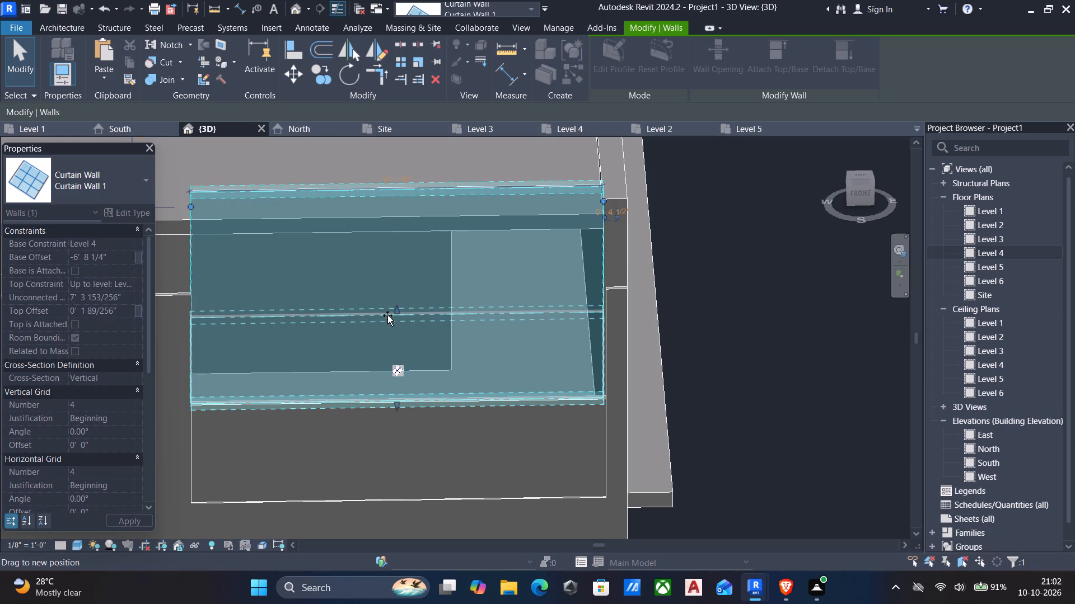
{"action": "left_click_drag", "start_coordinate": [387, 315], "coordinate": [385, 282]}
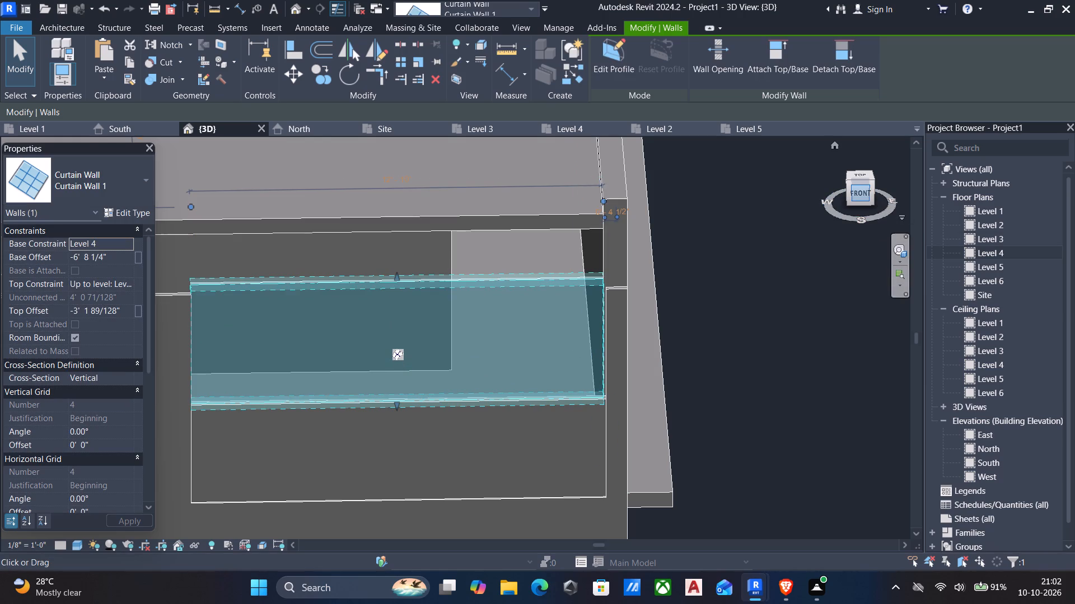
{"action": "left_click", "coordinate": [861, 191]}
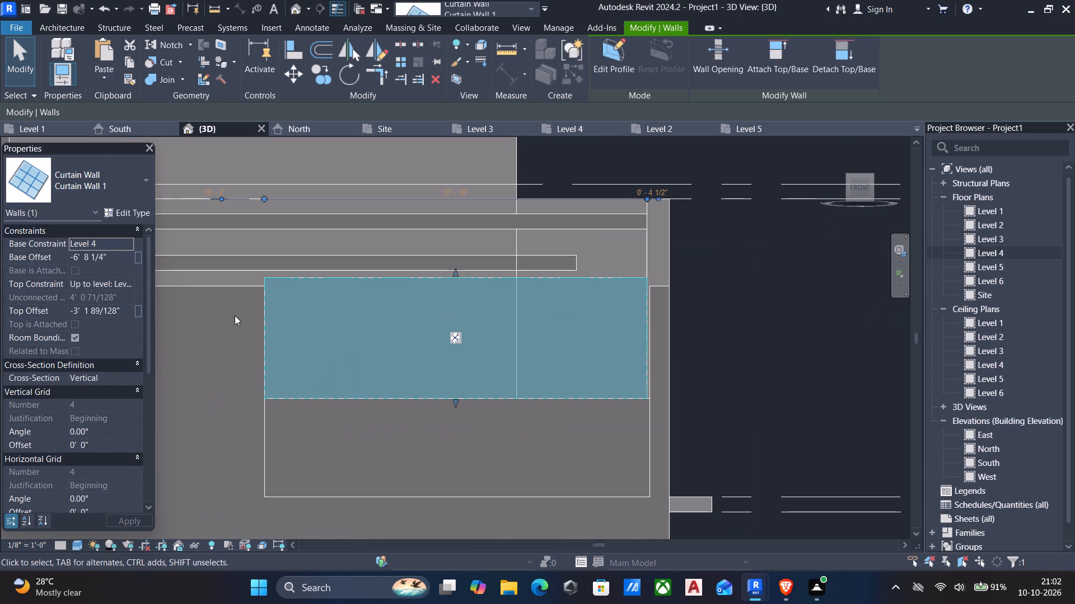
{"action": "left_click_drag", "start_coordinate": [455, 273], "coordinate": [458, 305]}
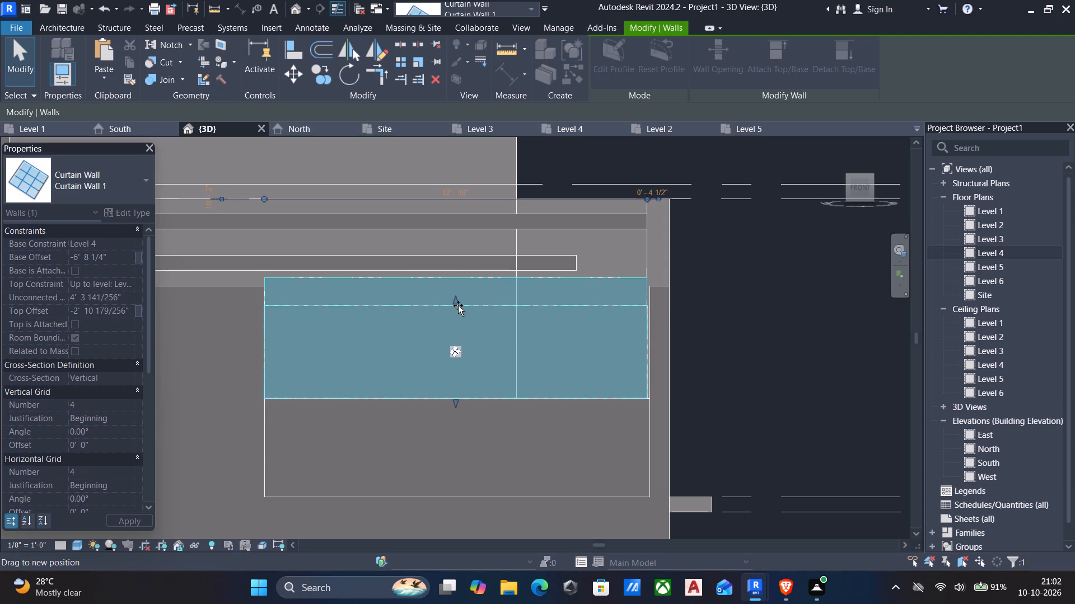
{"action": "left_click_drag", "start_coordinate": [458, 305], "coordinate": [454, 295]}
{"action": "key", "text": "Escape"}
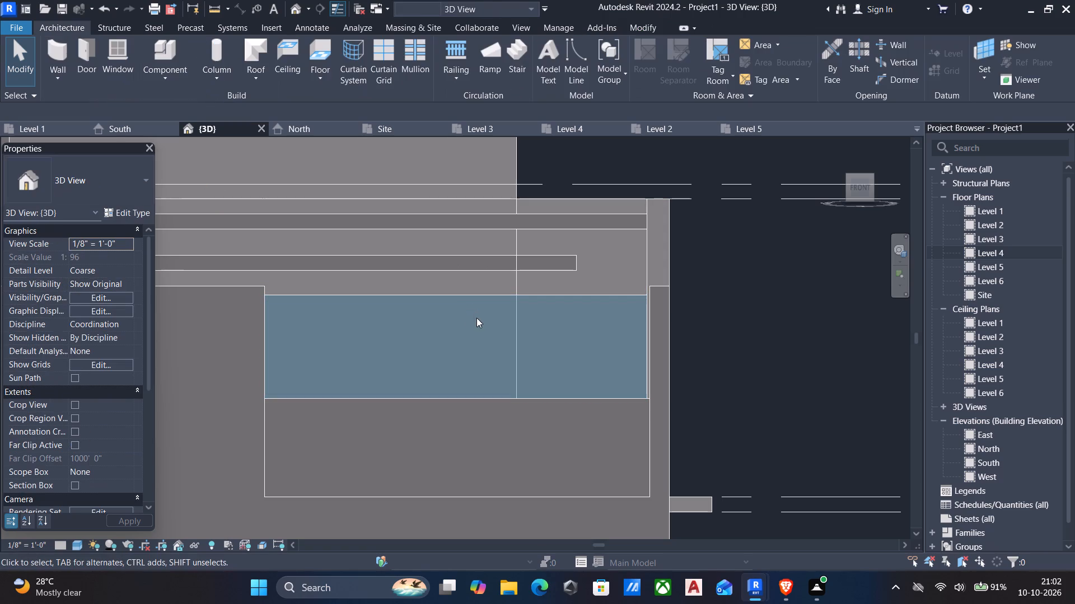
Nudge the glass curtain wall across the thickness of the balcony parapet top to adjust its position.
{"action": "middle_click_drag", "start_coordinate": [439, 322], "coordinate": [610, 523], "text": "shift"}
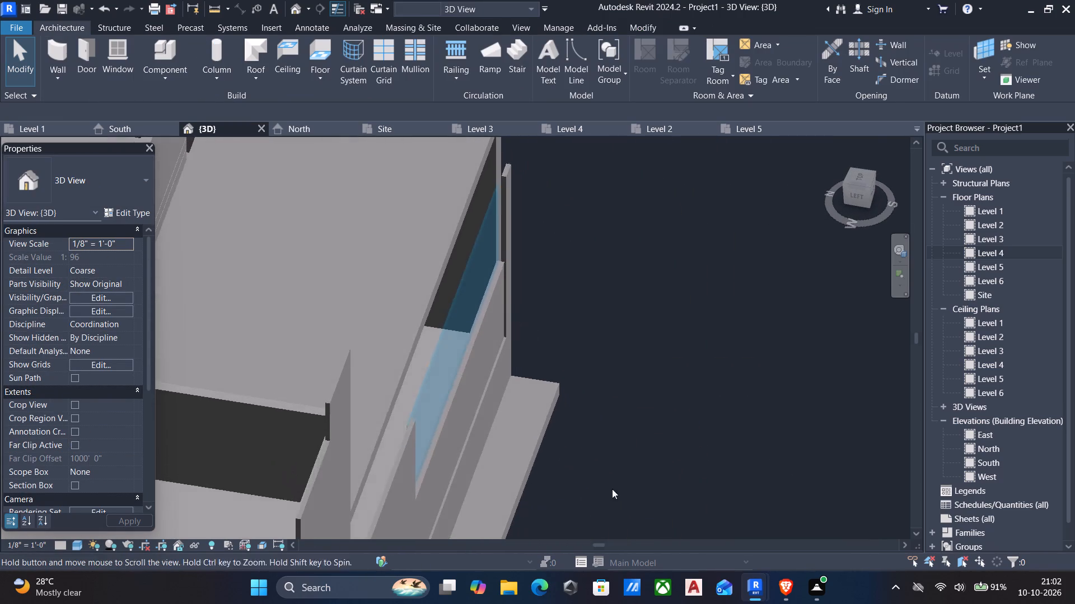
{"action": "left_click", "coordinate": [461, 315]}
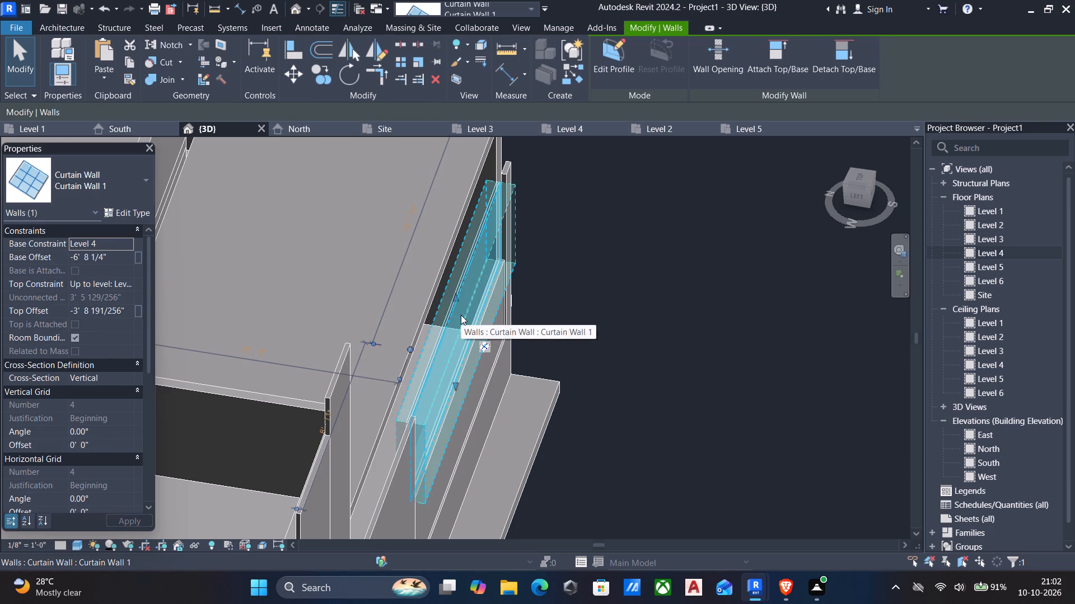
{"action": "key", "text": "Right"}
{"action": "scroll", "coordinate": [511, 306], "scroll_direction": "up", "scroll_amount": 7}
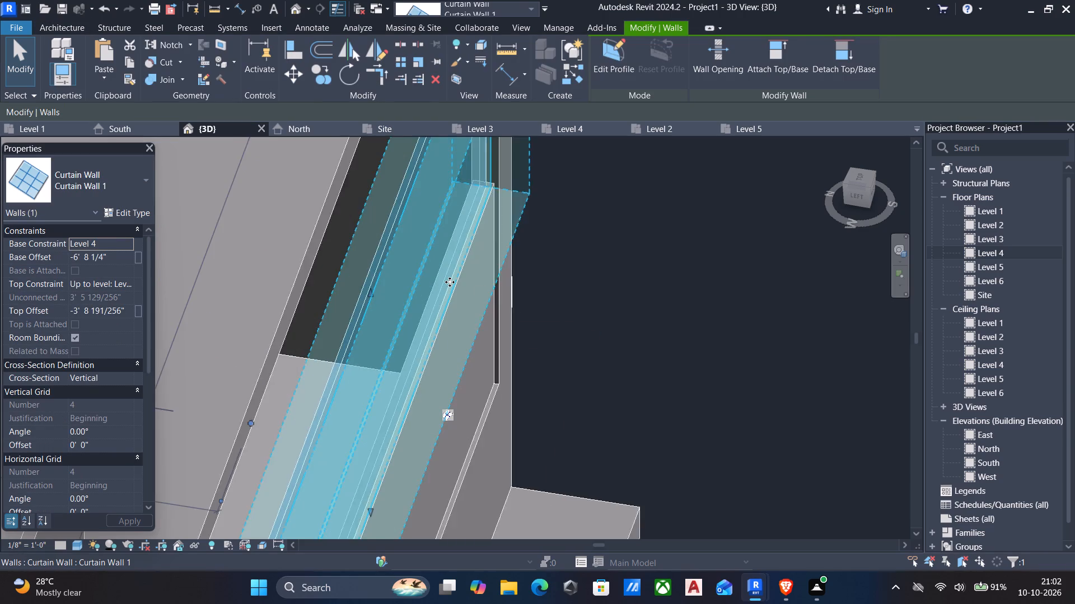
{"action": "scroll", "coordinate": [450, 282], "scroll_direction": "up", "scroll_amount": 4}
{"action": "key", "text": "Escape"}
{"action": "scroll", "coordinate": [465, 290], "scroll_direction": "up", "scroll_amount": 3}
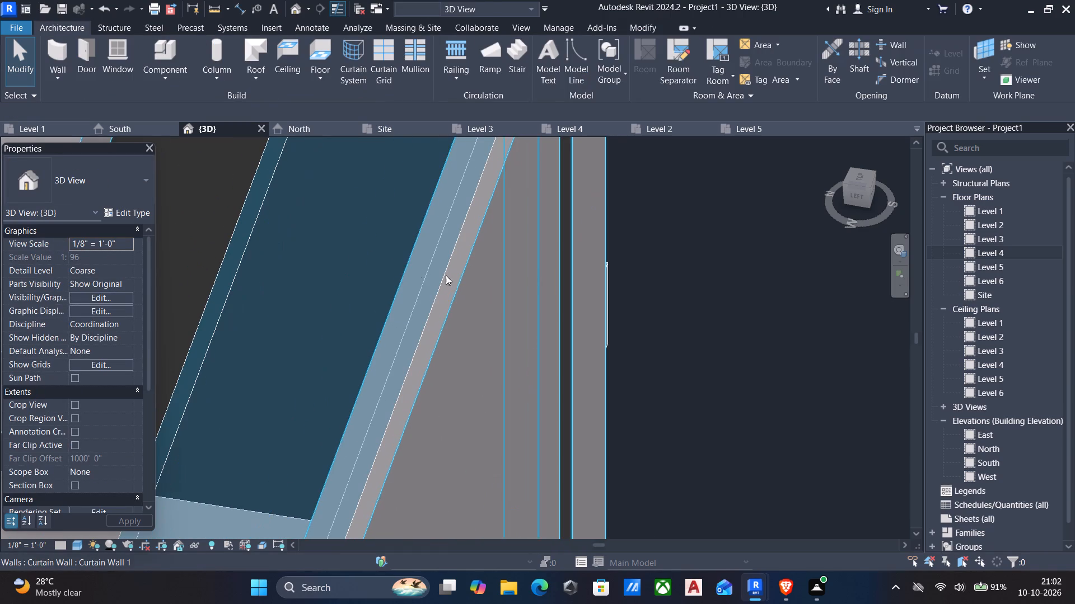
{"action": "left_click", "coordinate": [251, 247]}
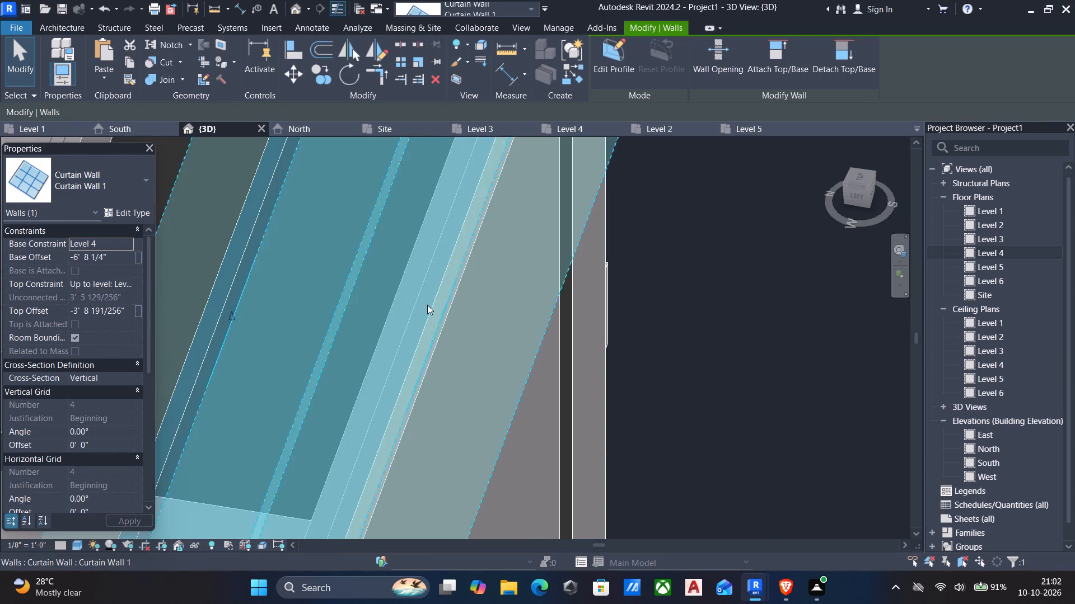
{"action": "scroll", "coordinate": [441, 309], "scroll_direction": "up", "scroll_amount": 6}
{"action": "key", "text": "Down"}
{"action": "key", "text": "Left"}
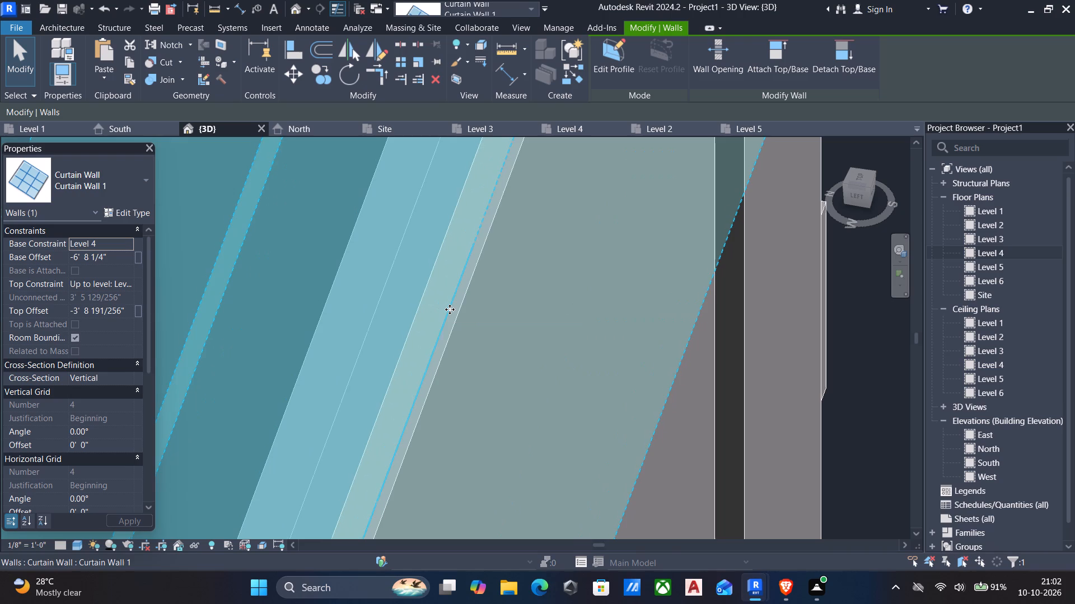
{"action": "scroll", "coordinate": [450, 309], "scroll_direction": "down", "scroll_amount": 4}
{"action": "key", "text": "Left"}
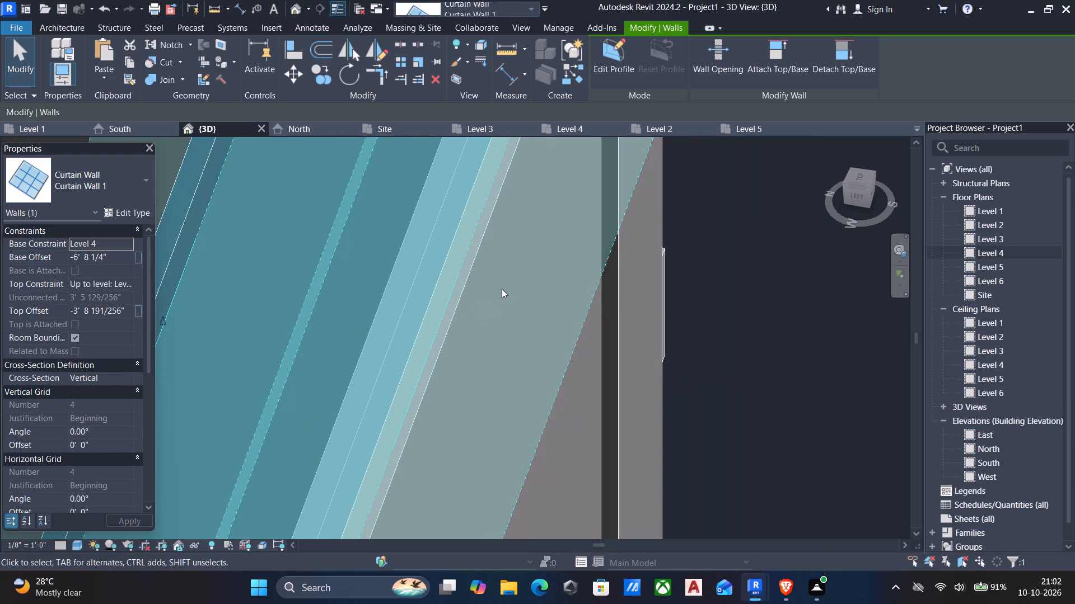
{"action": "key", "text": "Escape"}
Examine the glass panel's position on the parapet top from the front, the west side and the east end.
{"action": "scroll", "coordinate": [548, 308], "scroll_direction": "down", "scroll_amount": 7}
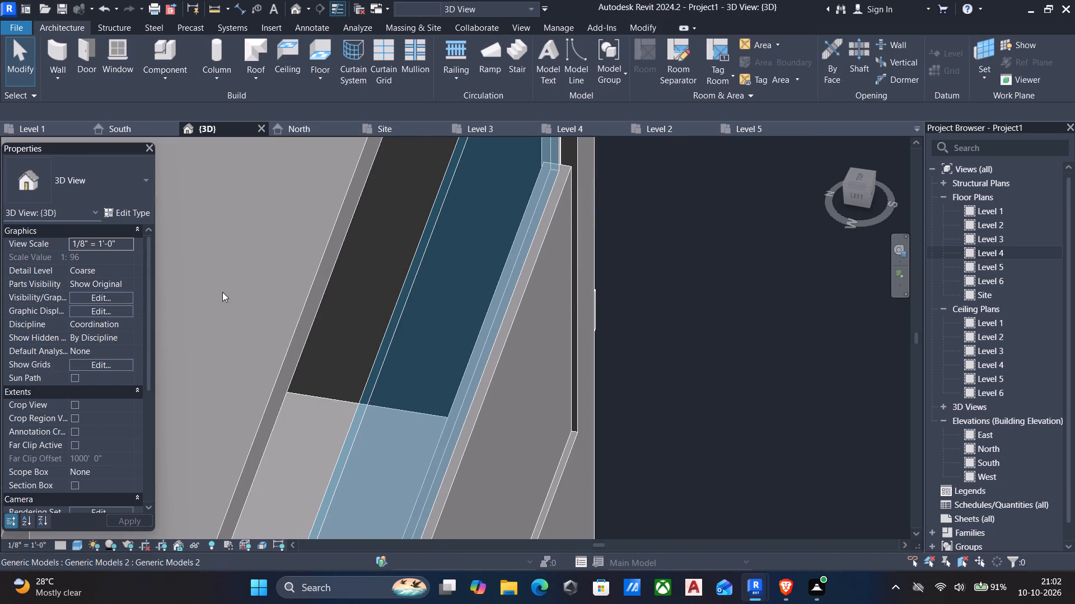
{"action": "middle_click_drag", "start_coordinate": [428, 328], "coordinate": [330, 276], "text": "shift"}
{"action": "scroll", "coordinate": [340, 294], "scroll_direction": "down", "scroll_amount": 8}
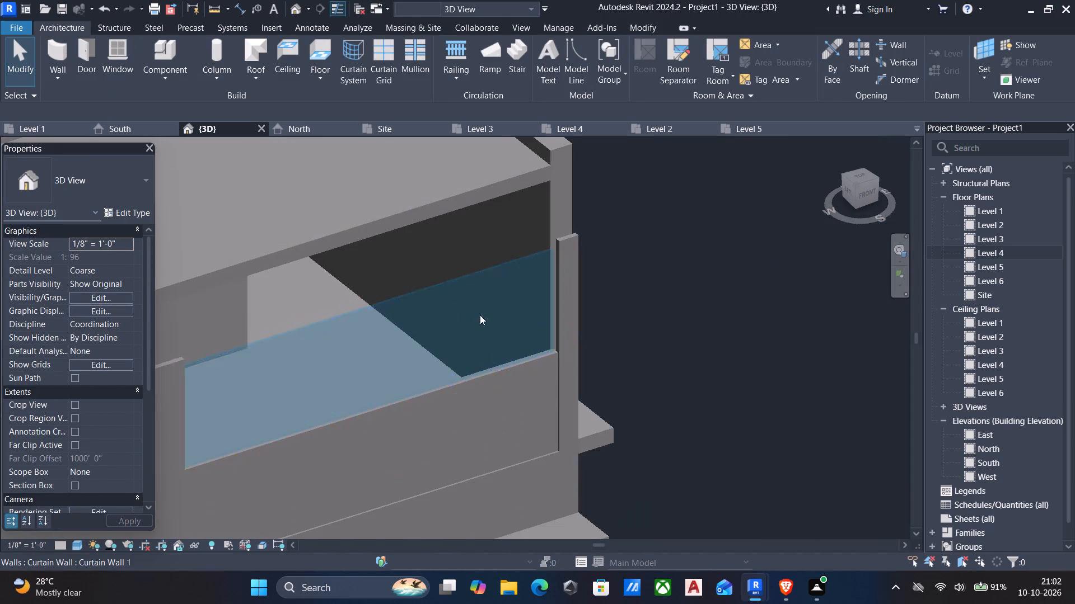
{"action": "middle_click_drag", "start_coordinate": [620, 346], "coordinate": [350, 350], "text": "shift"}
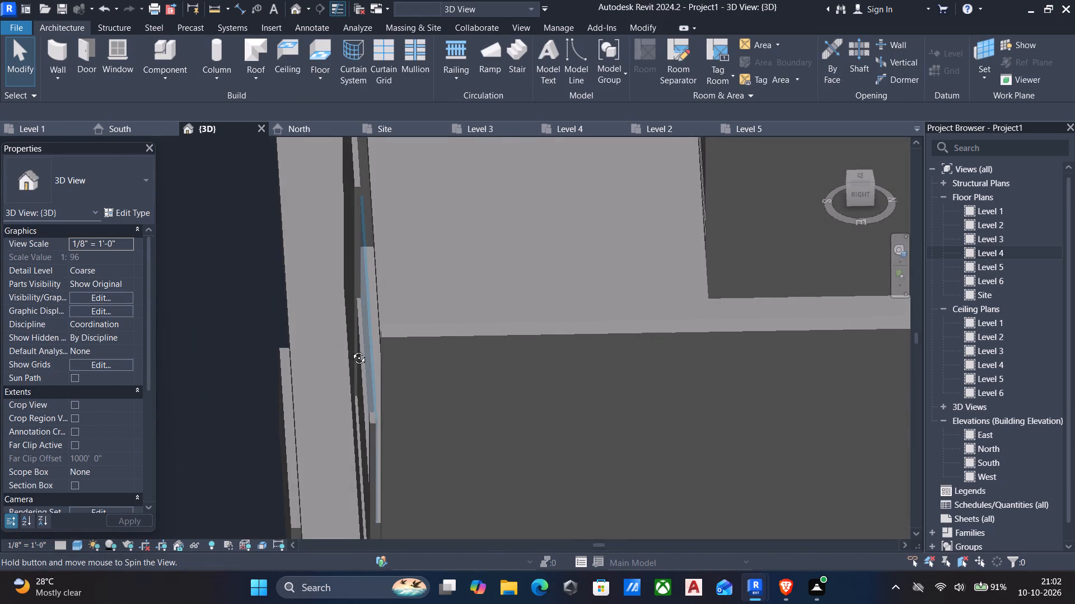
{"action": "middle_click_drag", "start_coordinate": [350, 350], "coordinate": [357, 348], "text": "shift"}
{"action": "scroll", "coordinate": [349, 232], "scroll_direction": "up", "scroll_amount": 12}
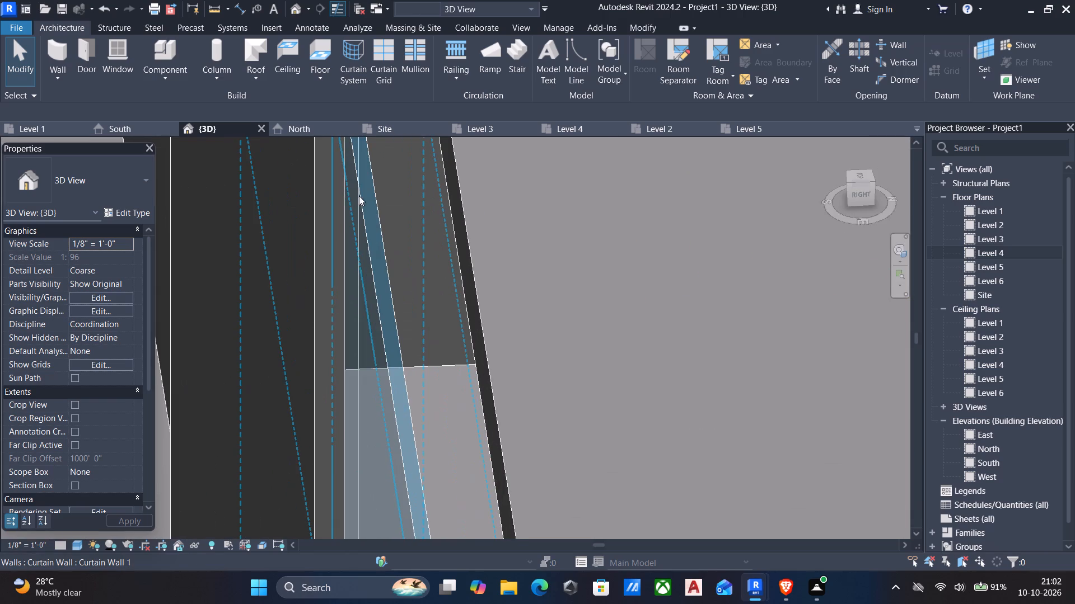
{"action": "left_click", "coordinate": [369, 200]}
{"action": "left_click", "coordinate": [361, 201]}
{"action": "scroll", "coordinate": [349, 215], "scroll_direction": "down", "scroll_amount": 11}
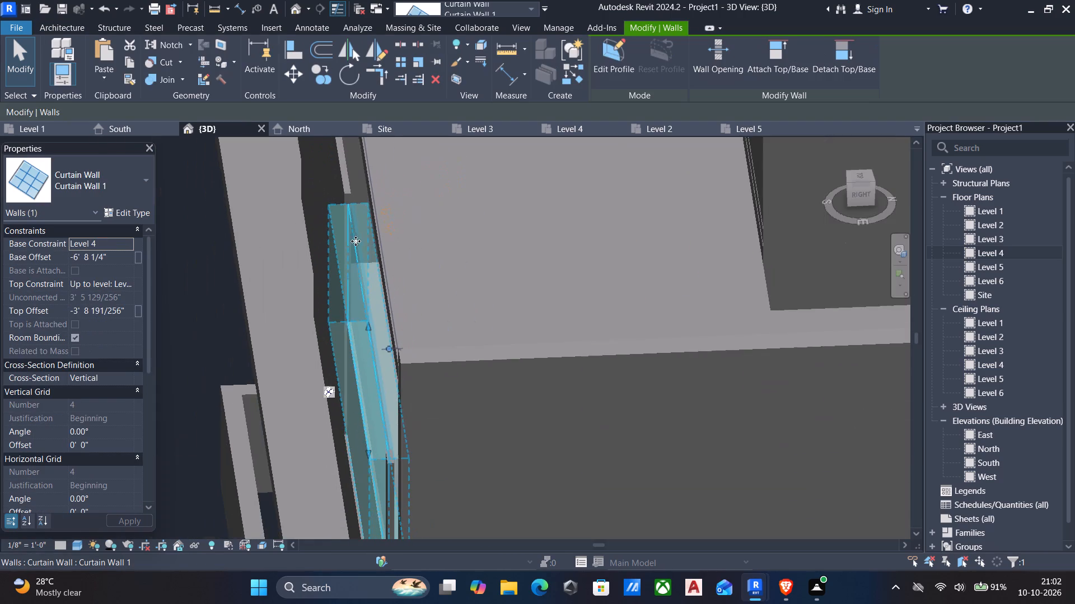
{"action": "middle_click_drag", "start_coordinate": [366, 251], "coordinate": [732, 263], "text": "shift"}
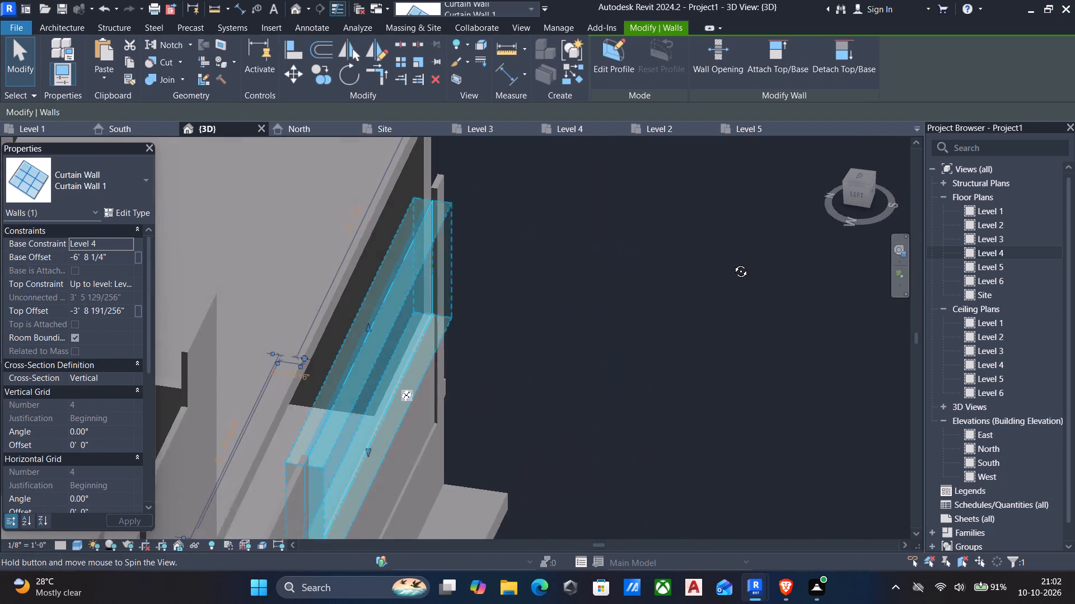
{"action": "middle_click_drag", "start_coordinate": [732, 263], "coordinate": [413, 310], "text": "shift"}
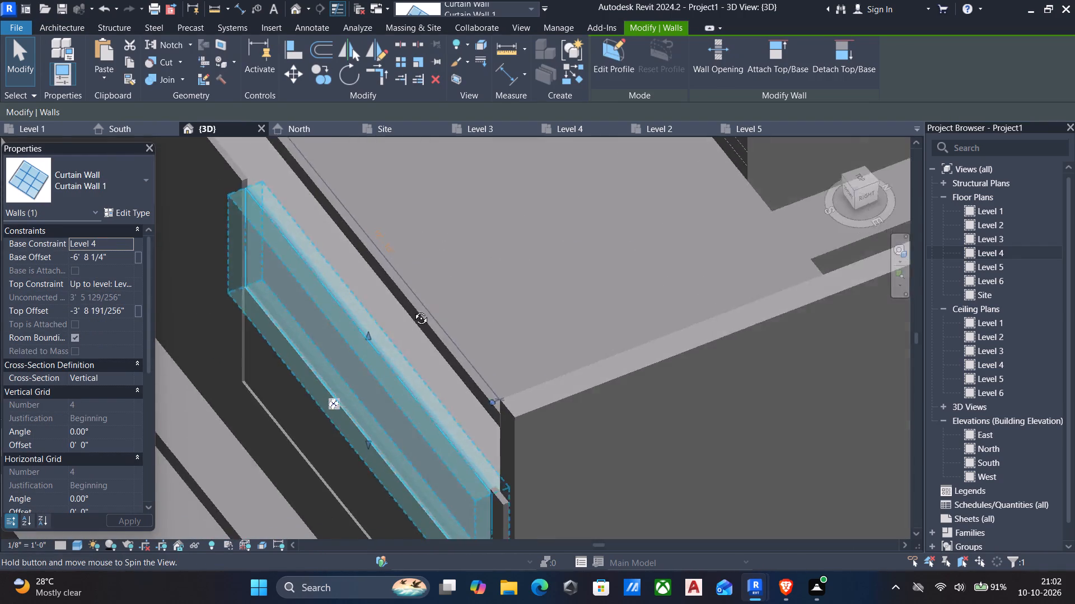
{"action": "middle_click_drag", "start_coordinate": [413, 310], "coordinate": [385, 282], "text": "shift"}
{"action": "key", "text": "Escape"}
Nudge the glass curtain wall slightly toward the front edge of the parapet.
{"action": "scroll", "coordinate": [288, 162], "scroll_direction": "up", "scroll_amount": 7}
{"action": "scroll", "coordinate": [348, 270], "scroll_direction": "up", "scroll_amount": 6}
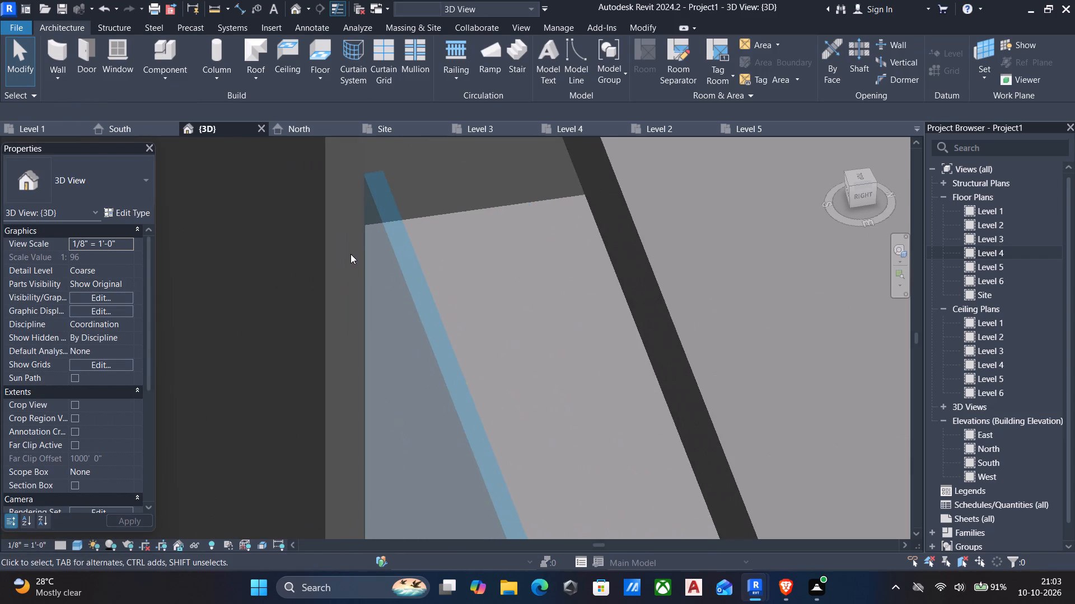
{"action": "left_click", "coordinate": [386, 215]}
{"action": "key", "text": "Down"}
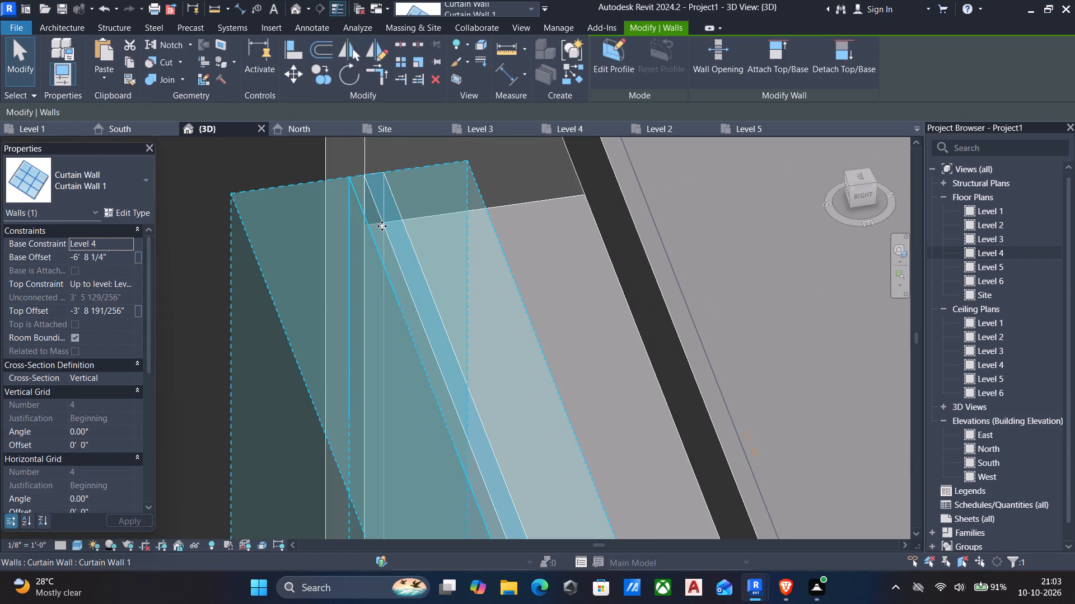
{"action": "key", "text": "Up"}
{"action": "key", "text": "Left"}
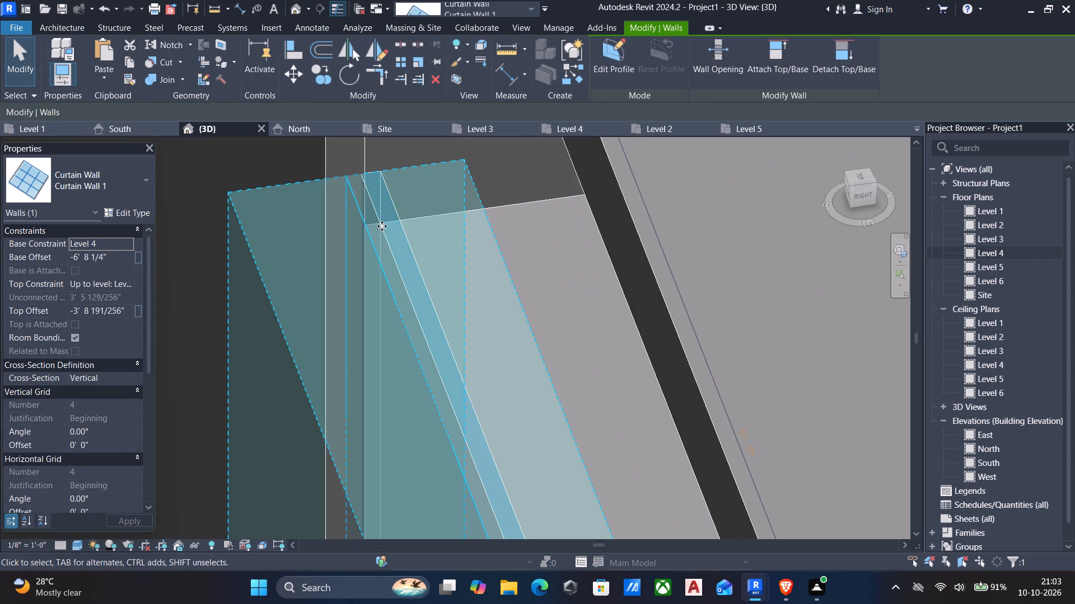
{"action": "key", "text": "Left"}
{"action": "key", "text": "Left"}
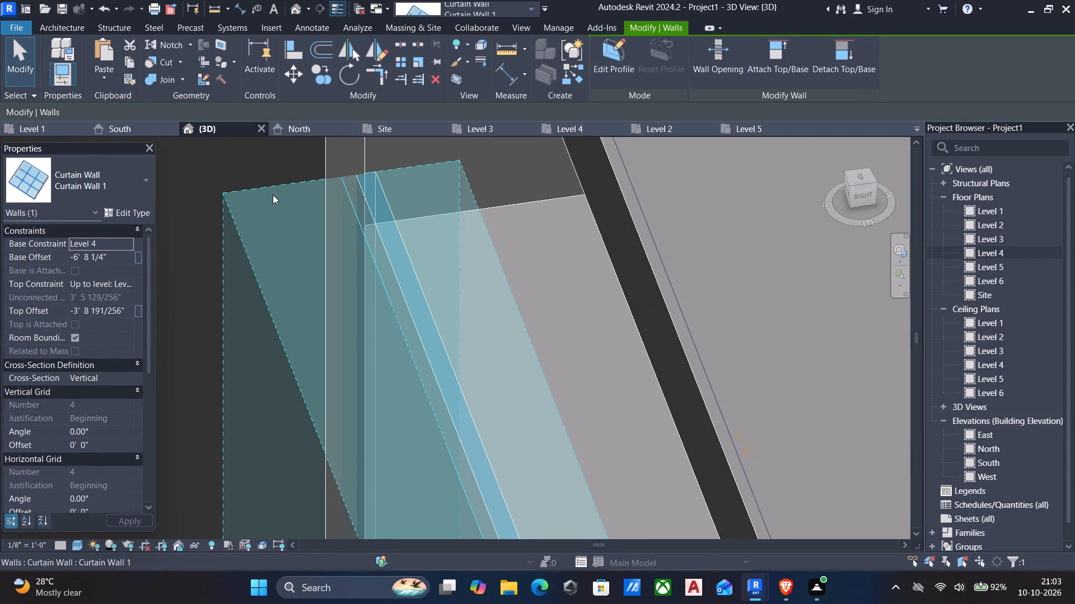
{"action": "key", "text": "Left"}
{"action": "key", "text": "grave"}
{"action": "key", "text": "Escape"}
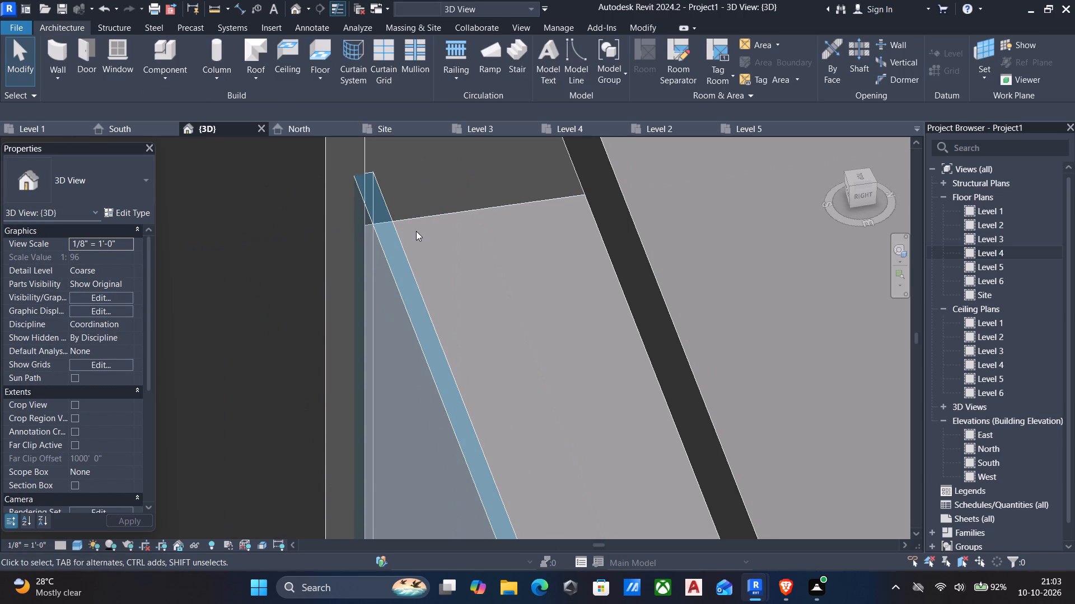
Place a horizontal curtain grid line across the glass panel, one-third of its height below the top edge.
{"action": "scroll", "coordinate": [389, 257], "scroll_direction": "down", "scroll_amount": 12}
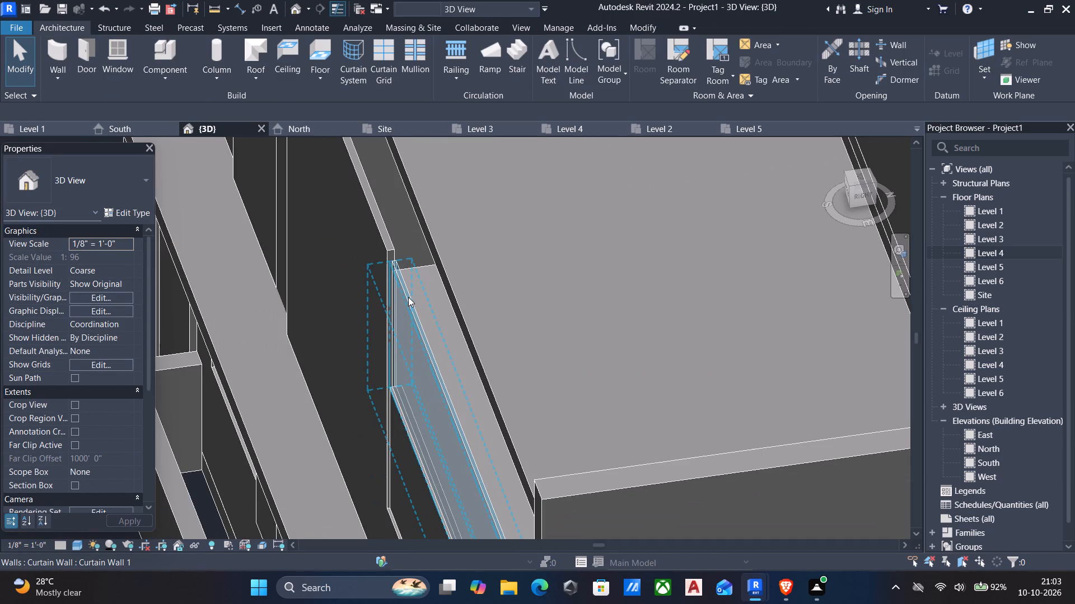
{"action": "middle_click_drag", "start_coordinate": [409, 296], "coordinate": [595, 214], "text": "shift"}
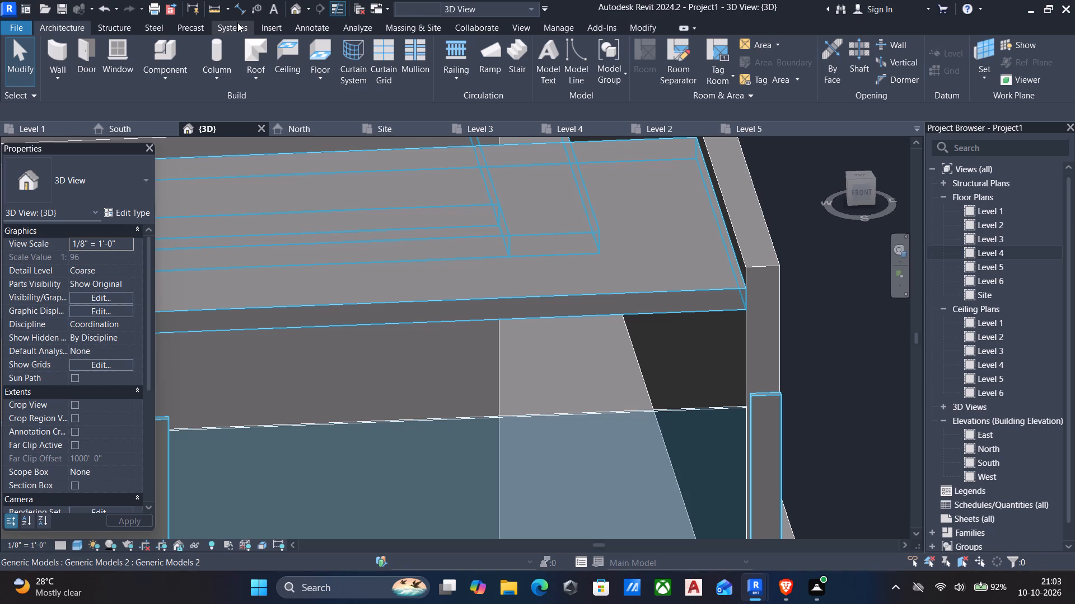
{"action": "left_click", "coordinate": [70, 22]}
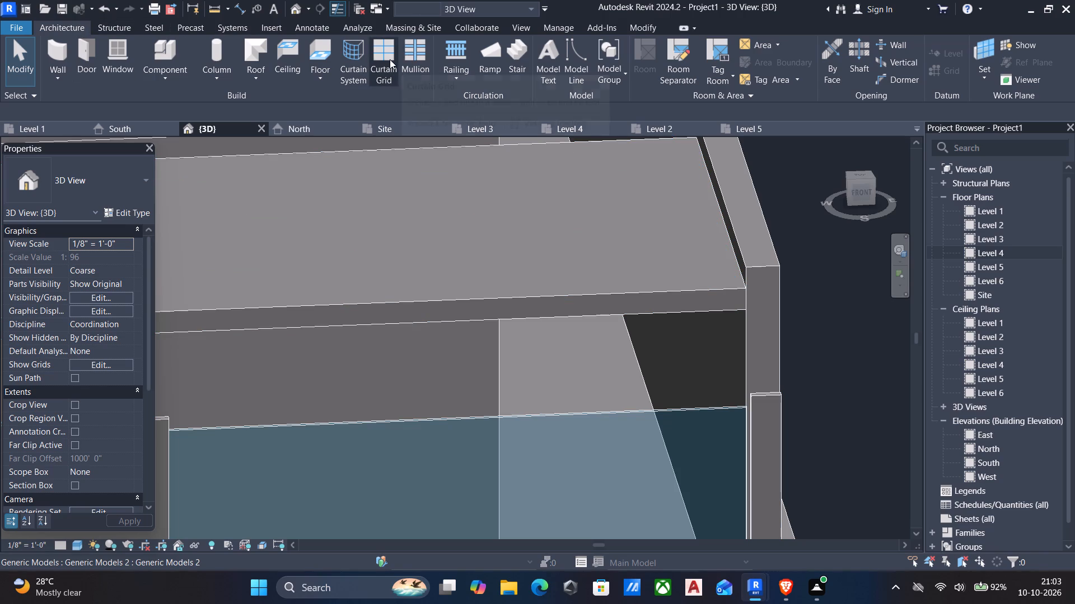
{"action": "left_click", "coordinate": [390, 59]}
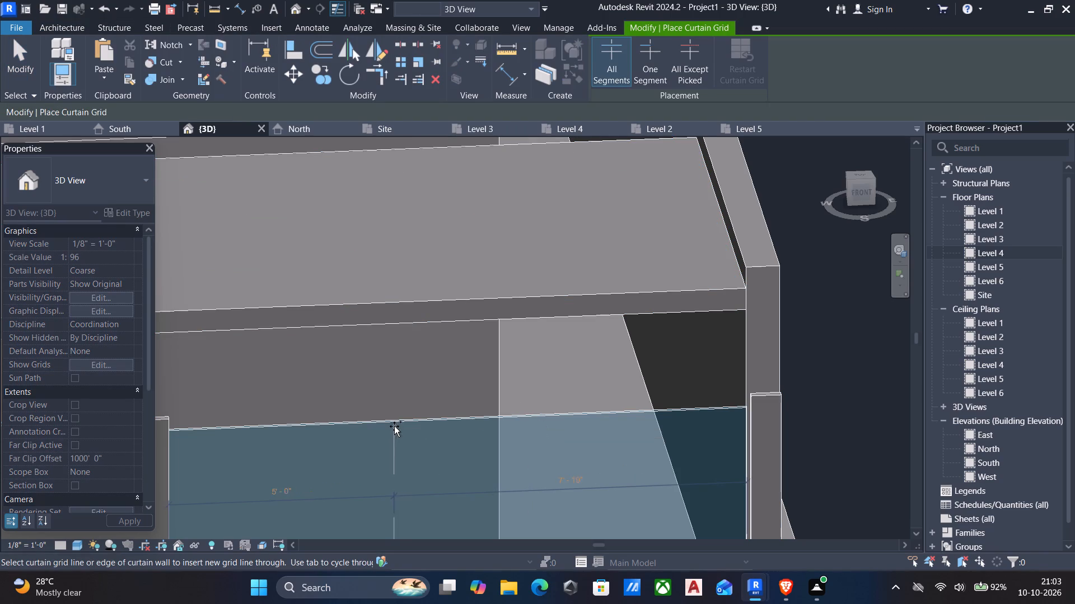
{"action": "scroll", "coordinate": [364, 431], "scroll_direction": "down", "scroll_amount": 3}
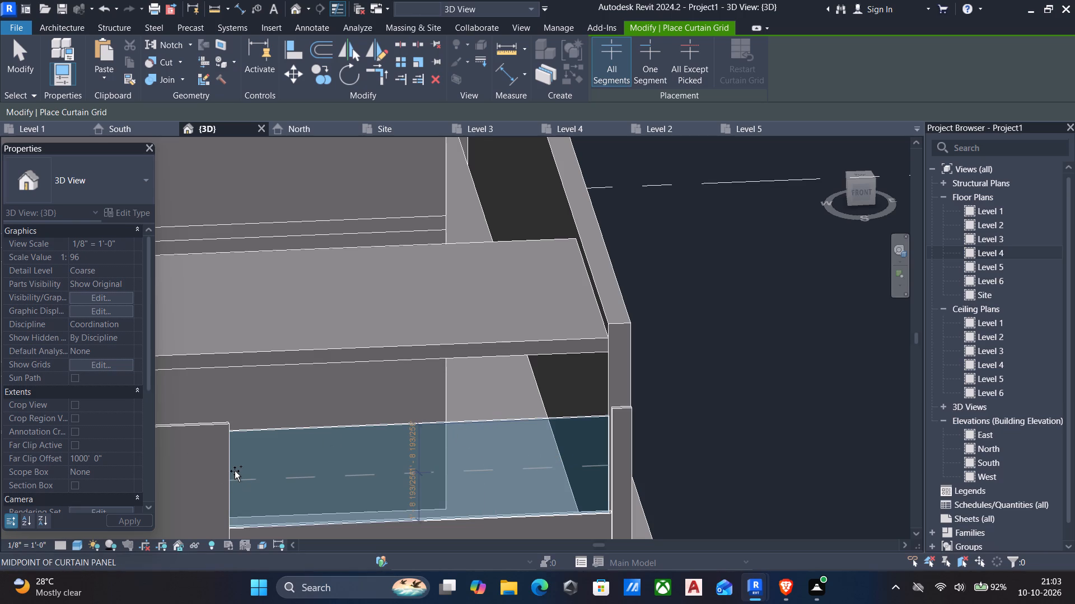
{"action": "left_click", "coordinate": [232, 456]}
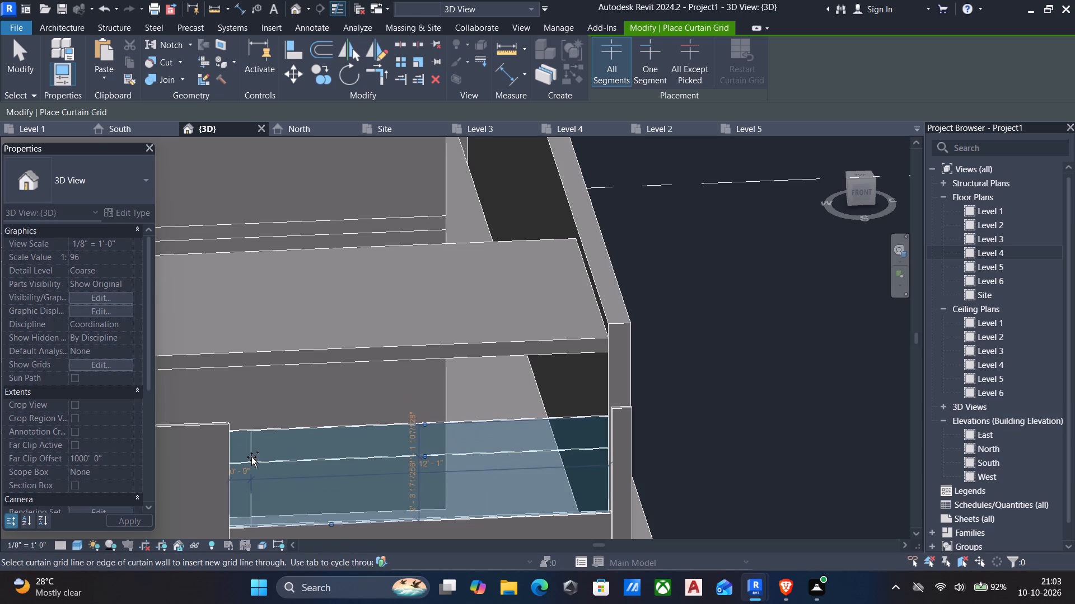
{"action": "key", "text": "Escape"}
{"action": "key", "text": "Escape"}
Move the horizontal grid line up until it lies just below the curtain wall's top edge.
{"action": "left_click", "coordinate": [377, 463]}
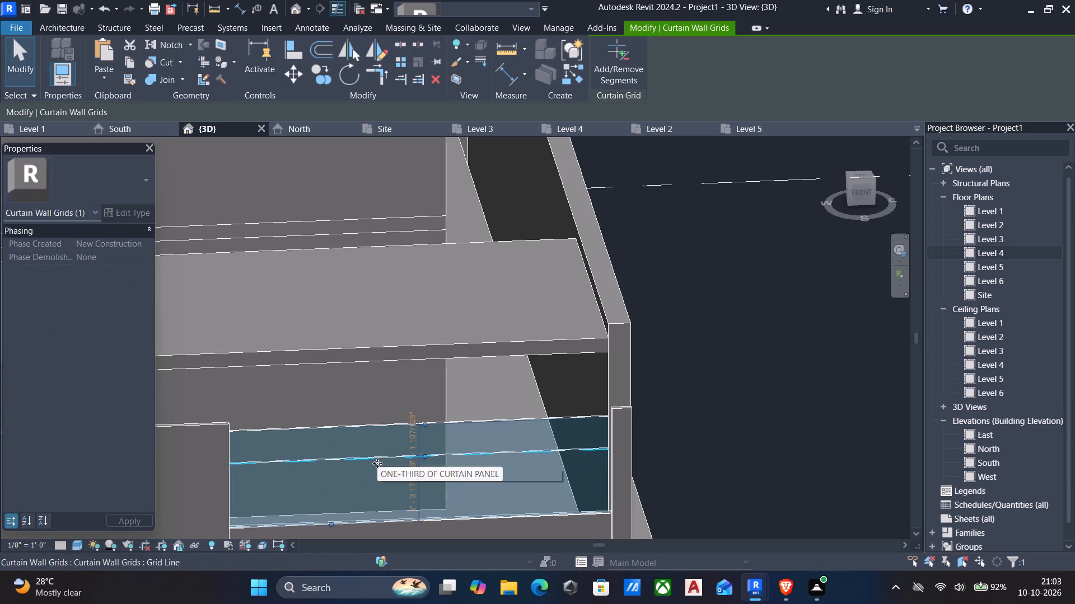
{"action": "key", "text": "Up"}
{"action": "key", "text": "Up"}
{"action": "key", "text": "Up"}
{"action": "key", "text": "Up"}
{"action": "key", "text": "Up"}
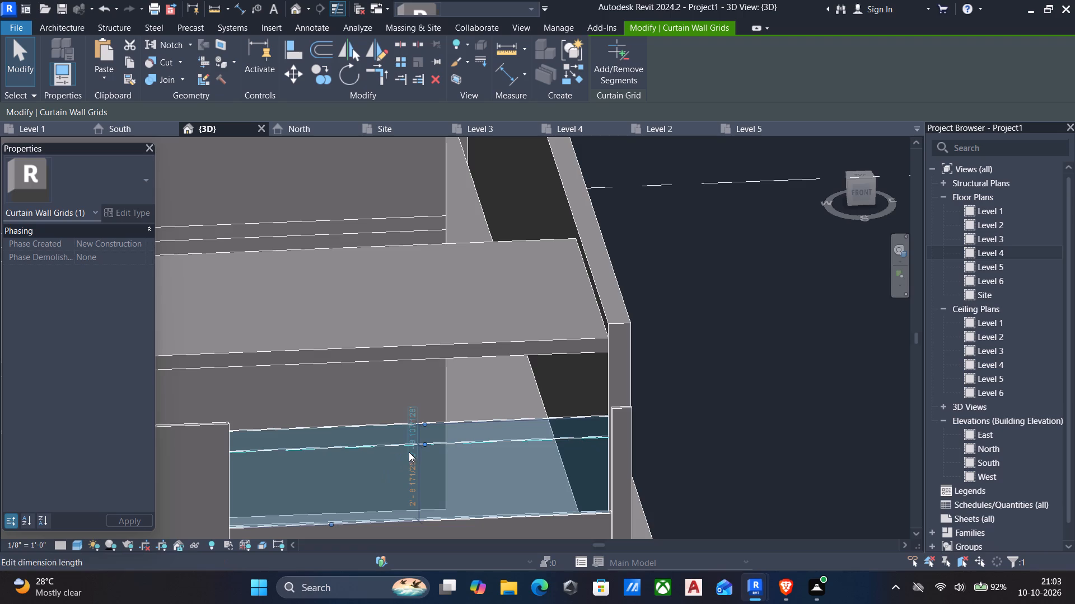
{"action": "key", "text": "Up"}
{"action": "key", "text": "Up"}
{"action": "scroll", "coordinate": [515, 443], "scroll_direction": "up", "scroll_amount": 6}
{"action": "key", "text": "Up"}
{"action": "key", "text": "Up"}
{"action": "key", "text": "Up"}
{"action": "key", "text": "Up"}
{"action": "key", "text": "Up"}
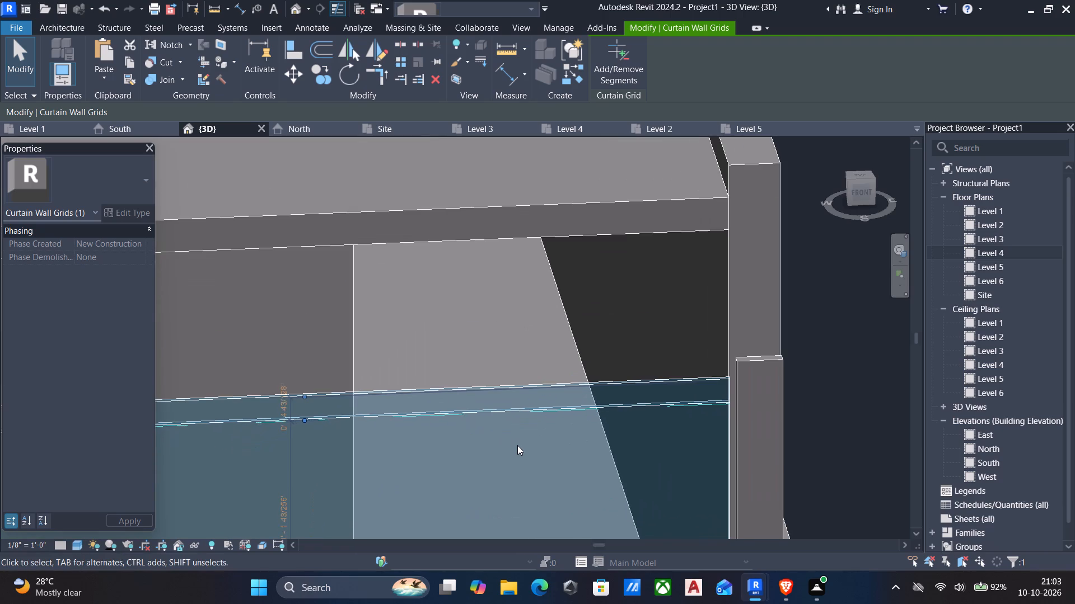
{"action": "key", "text": "Up"}
{"action": "key", "text": "Up"}
{"action": "key", "text": "Up"}
{"action": "key", "text": "Up"}
{"action": "key", "text": "Up"}
{"action": "key", "text": "Up"}
{"action": "scroll", "coordinate": [691, 362], "scroll_direction": "up", "scroll_amount": 7}
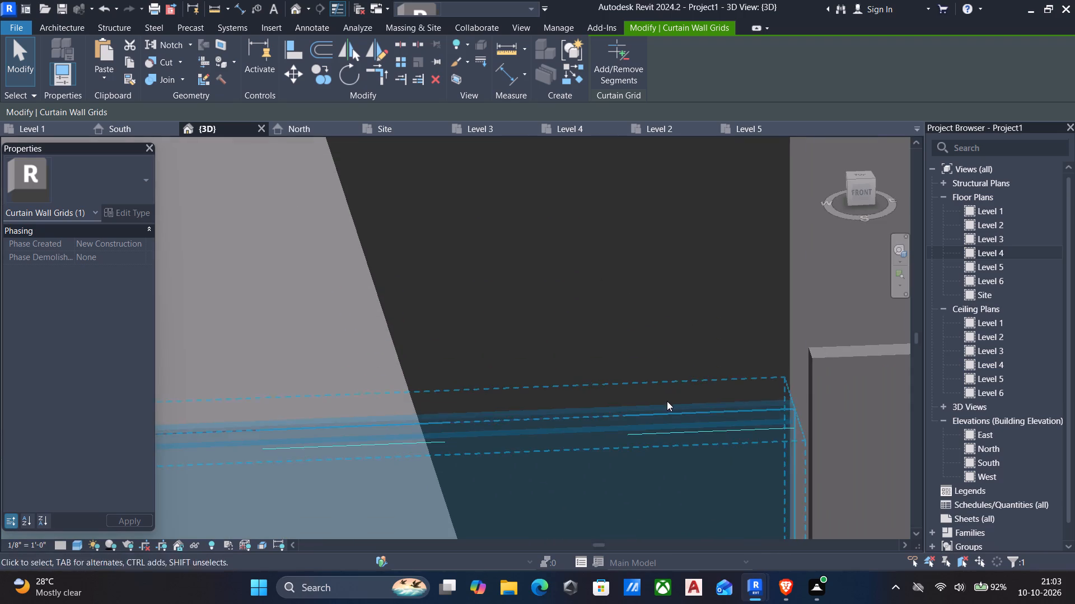
{"action": "key", "text": "Up"}
{"action": "key", "text": "Up"}
{"action": "key", "text": "Up"}
{"action": "key", "text": "Up"}
{"action": "key", "text": "Up"}
{"action": "key", "text": "Up"}
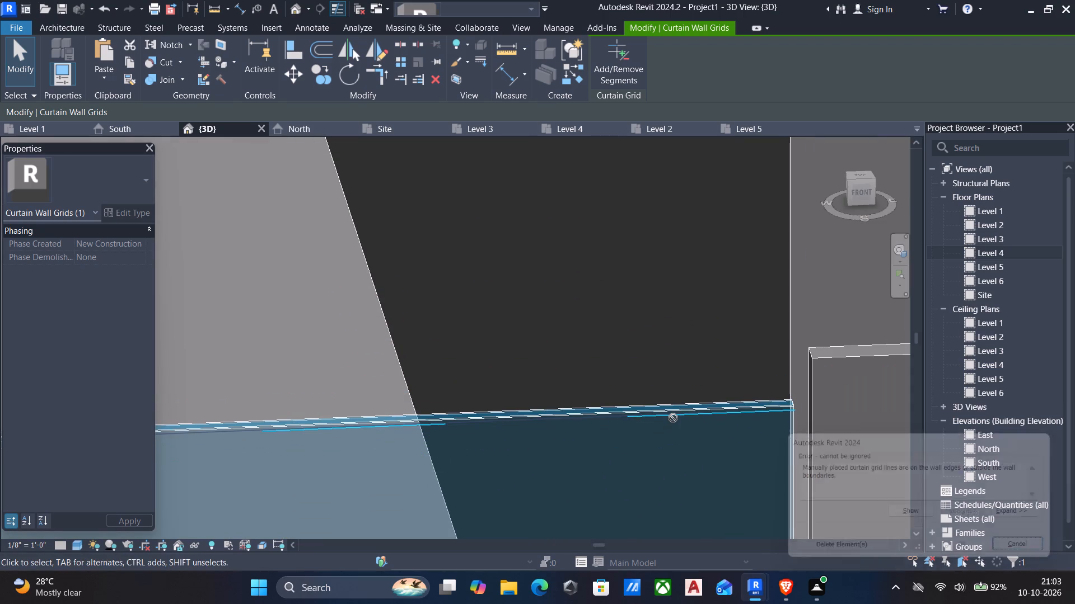
{"action": "left_click", "coordinate": [1048, 544]}
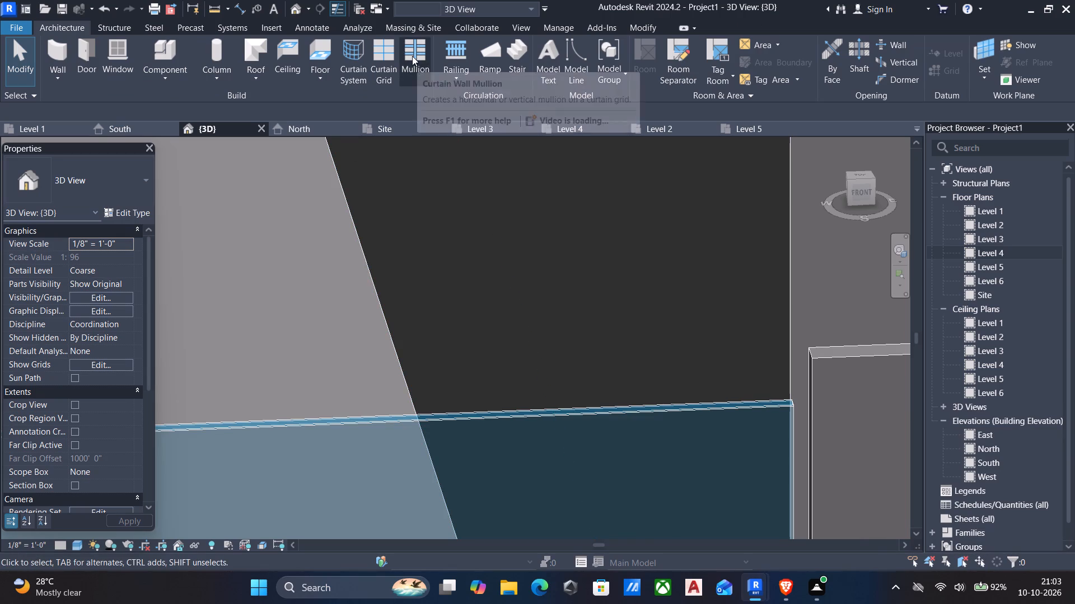
Place a 2.5" x 5" rectangular mullion along the top of the glass panel as a handrail.
{"action": "left_click", "coordinate": [412, 56]}
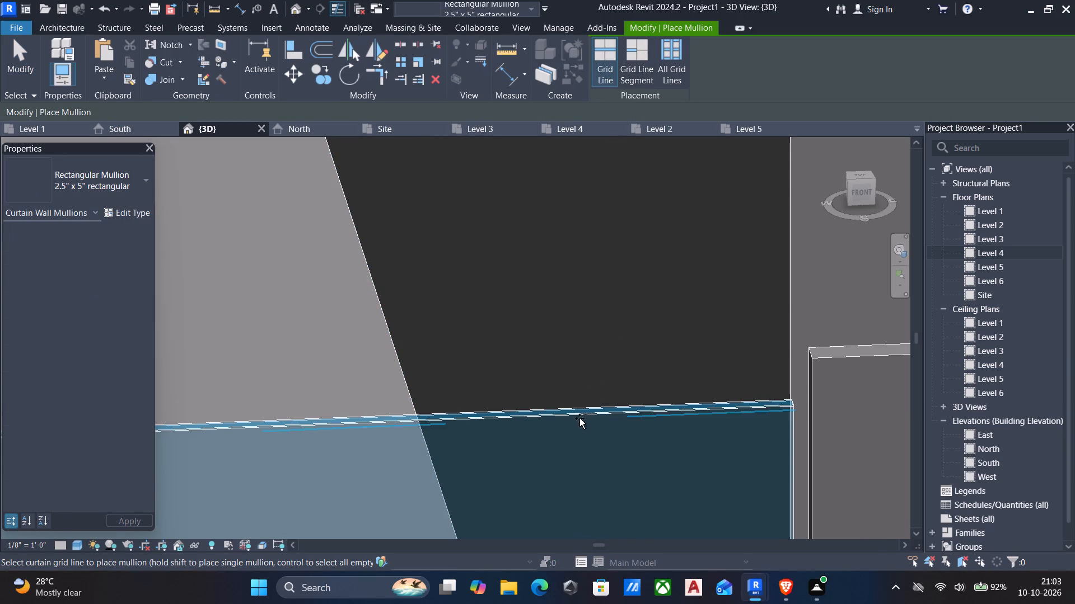
{"action": "left_click", "coordinate": [577, 416]}
{"action": "scroll", "coordinate": [389, 322], "scroll_direction": "down", "scroll_amount": 7}
{"action": "scroll", "coordinate": [652, 280], "scroll_direction": "up", "scroll_amount": 1}
{"action": "scroll", "coordinate": [560, 336], "scroll_direction": "down", "scroll_amount": 5}
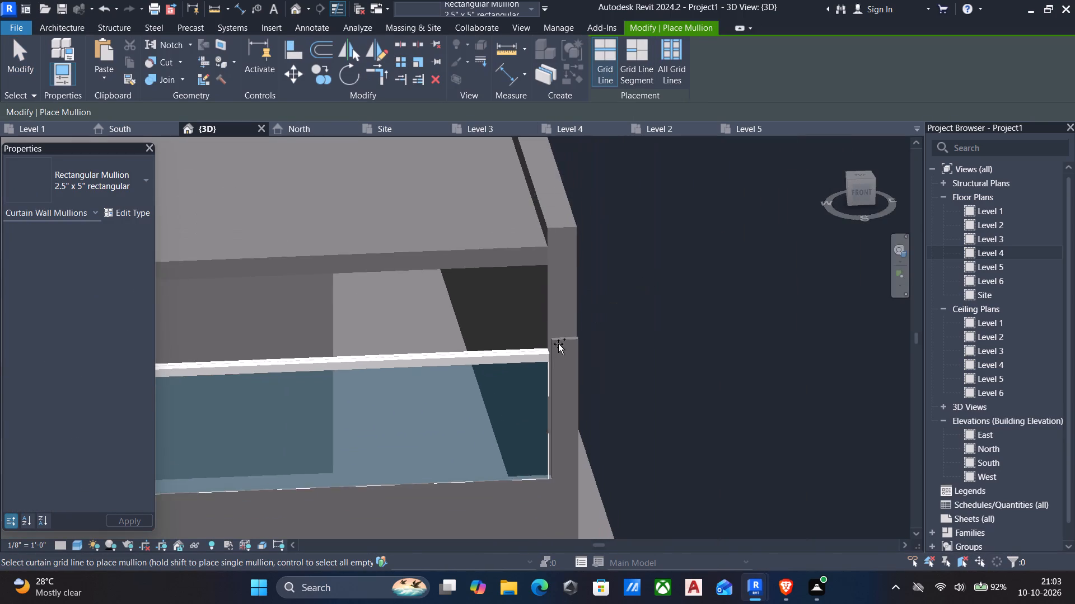
{"action": "scroll", "coordinate": [558, 344], "scroll_direction": "down", "scroll_amount": 1}
{"action": "middle_click_drag", "start_coordinate": [648, 331], "coordinate": [782, 325]}
{"action": "scroll", "coordinate": [791, 326], "scroll_direction": "up", "scroll_amount": 1}
{"action": "key", "text": "Escape"}
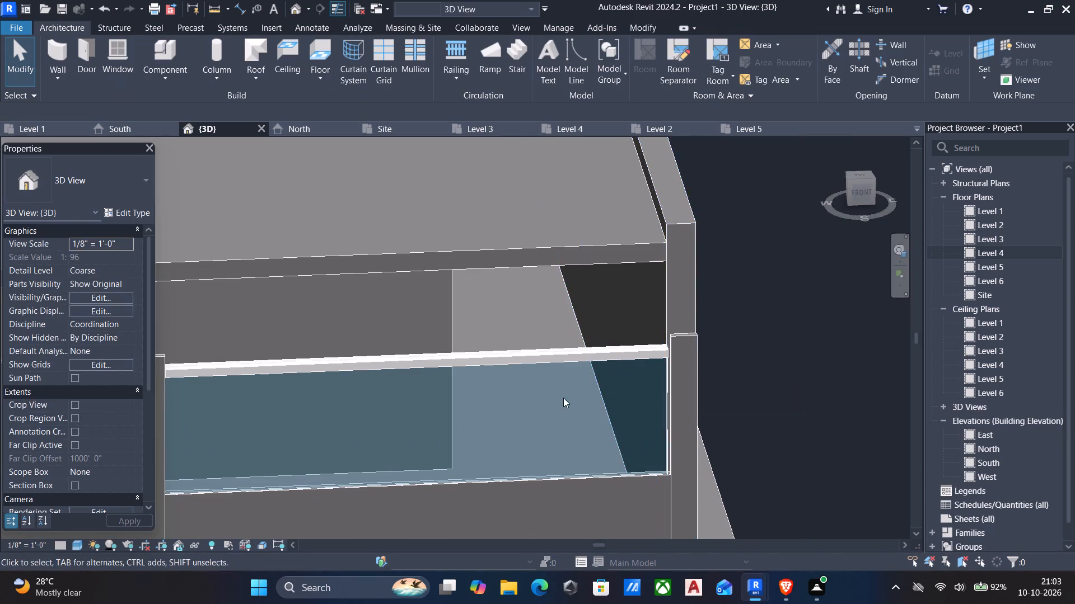
{"action": "middle_click_drag", "start_coordinate": [558, 400], "coordinate": [761, 364]}
{"action": "scroll", "coordinate": [766, 371], "scroll_direction": "down", "scroll_amount": 5}
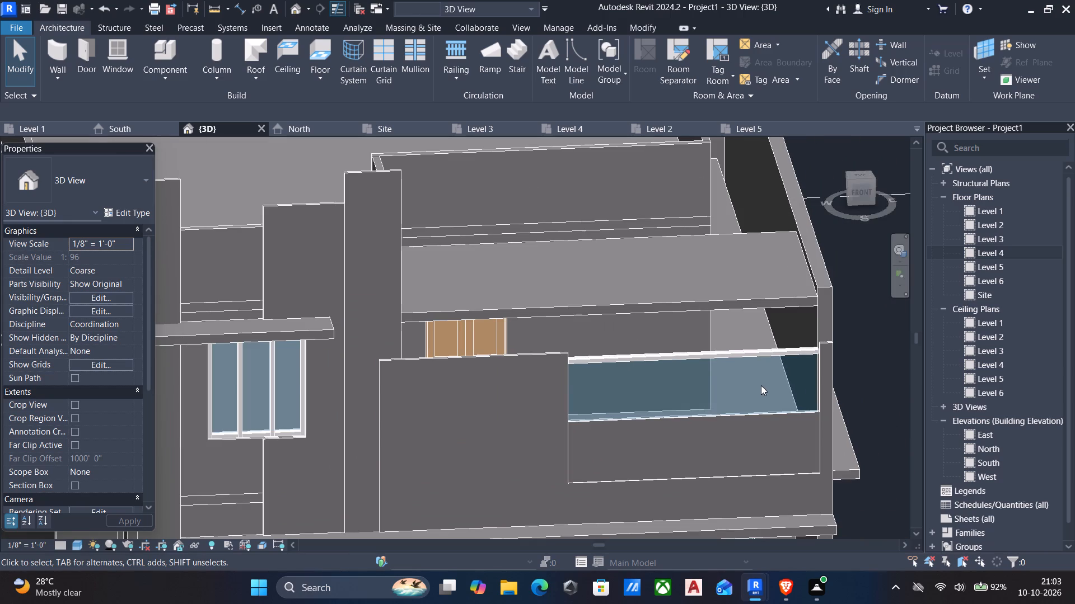
Edit the in-place facade model and delete the wide canopy slab extrusion above the glass-railed balcony.
{"action": "middle_click_drag", "start_coordinate": [727, 421], "coordinate": [717, 404]}
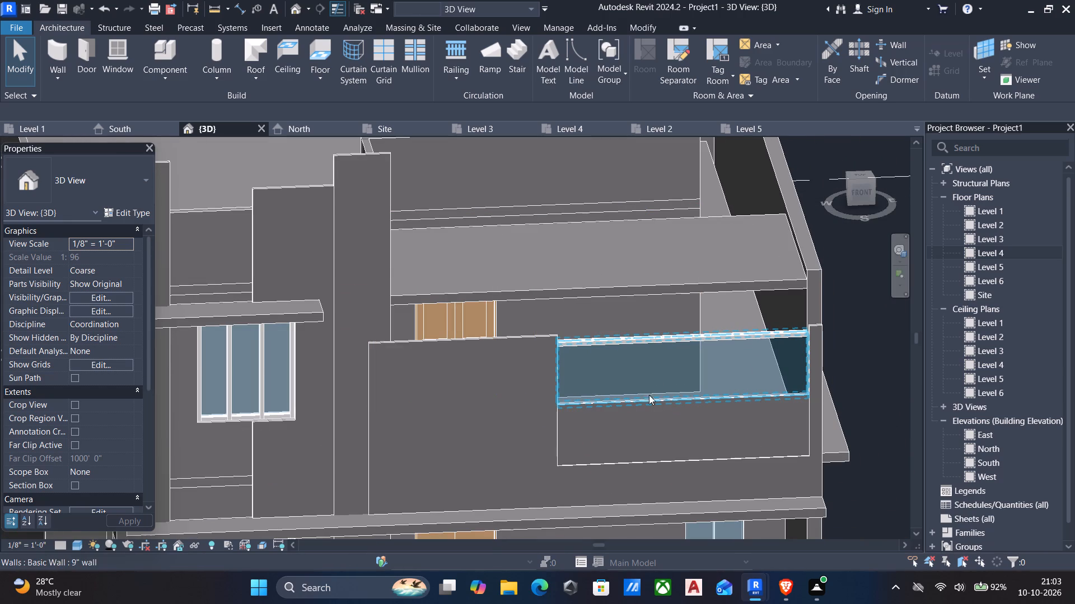
{"action": "scroll", "coordinate": [475, 399], "scroll_direction": "down", "scroll_amount": 3}
{"action": "middle_click_drag", "start_coordinate": [524, 386], "coordinate": [529, 440]}
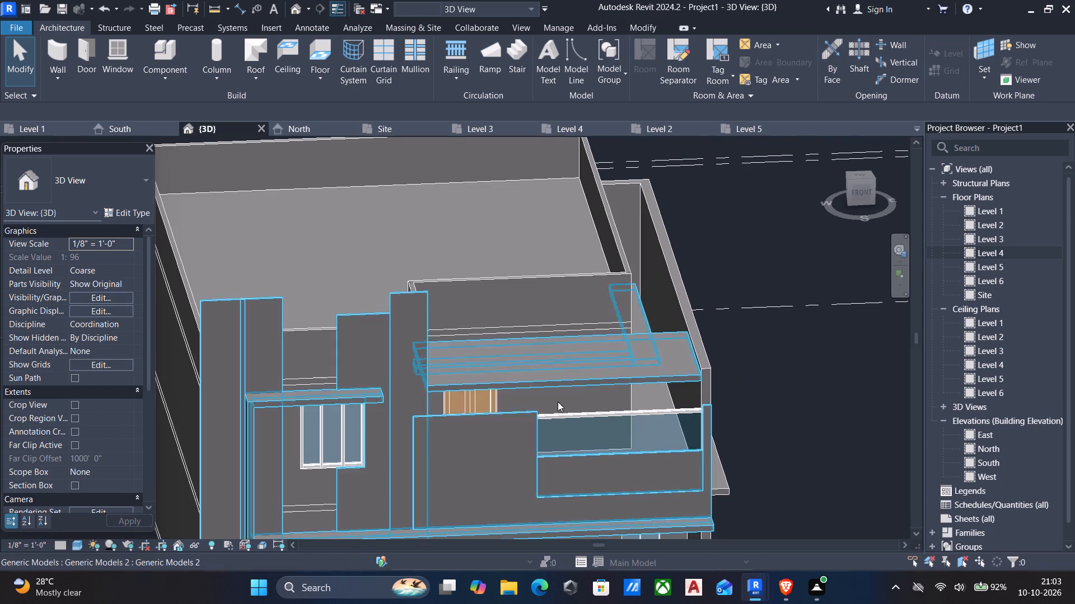
{"action": "middle_click_drag", "start_coordinate": [657, 310], "coordinate": [657, 231]}
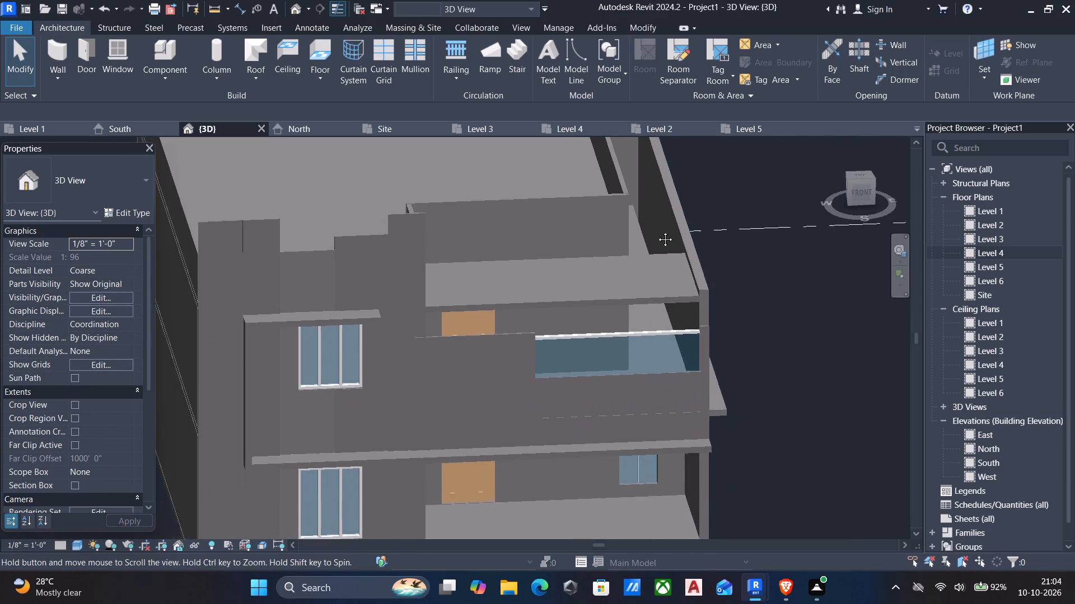
{"action": "middle_click_drag", "start_coordinate": [657, 231], "coordinate": [665, 240]}
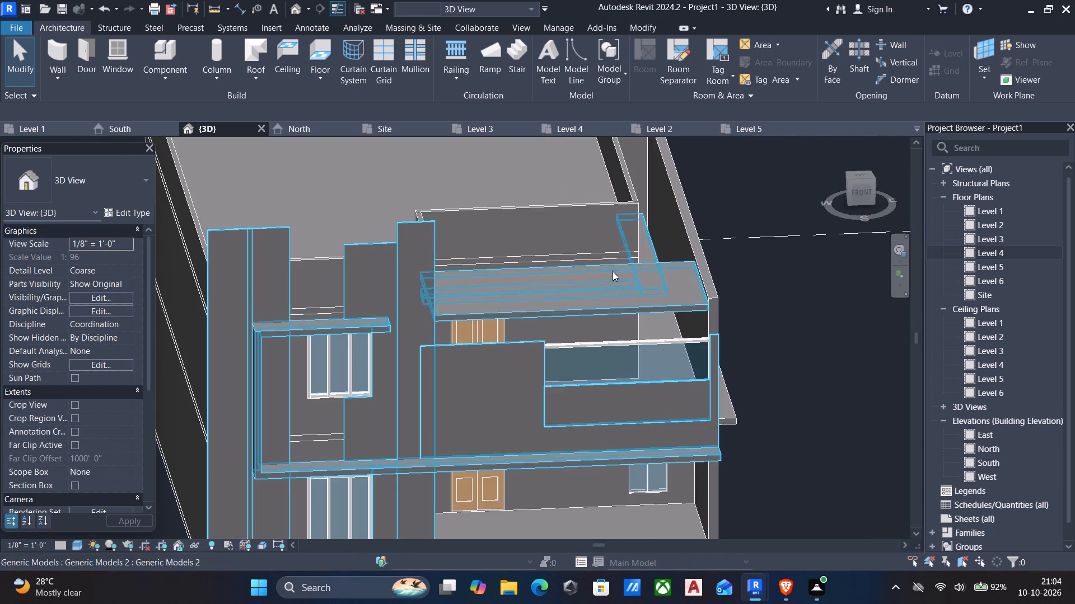
{"action": "left_click", "coordinate": [621, 306]}
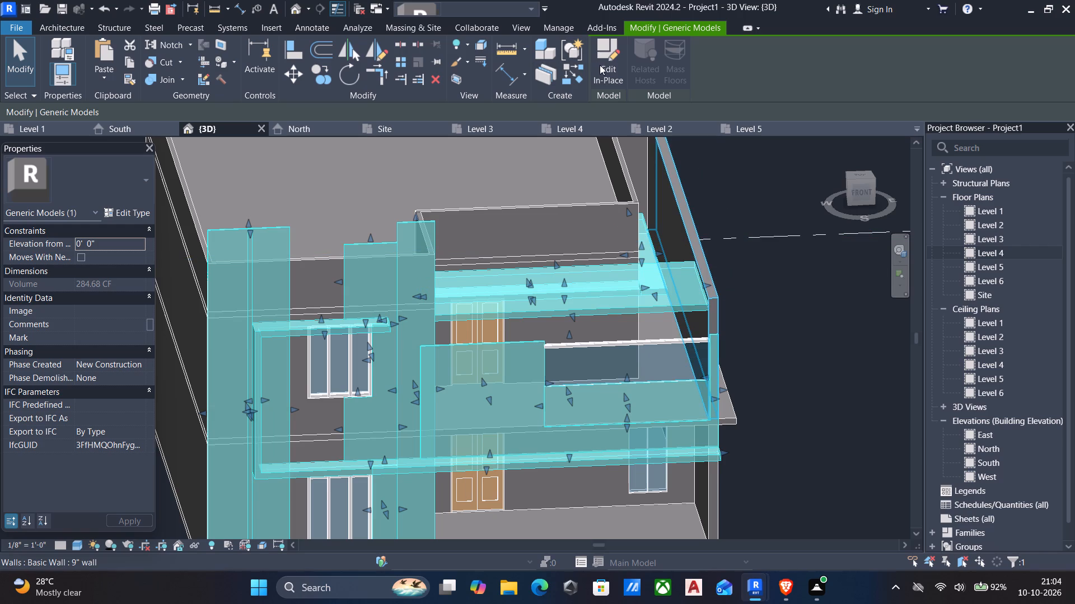
{"action": "left_click", "coordinate": [601, 65]}
{"action": "left_click", "coordinate": [669, 301]}
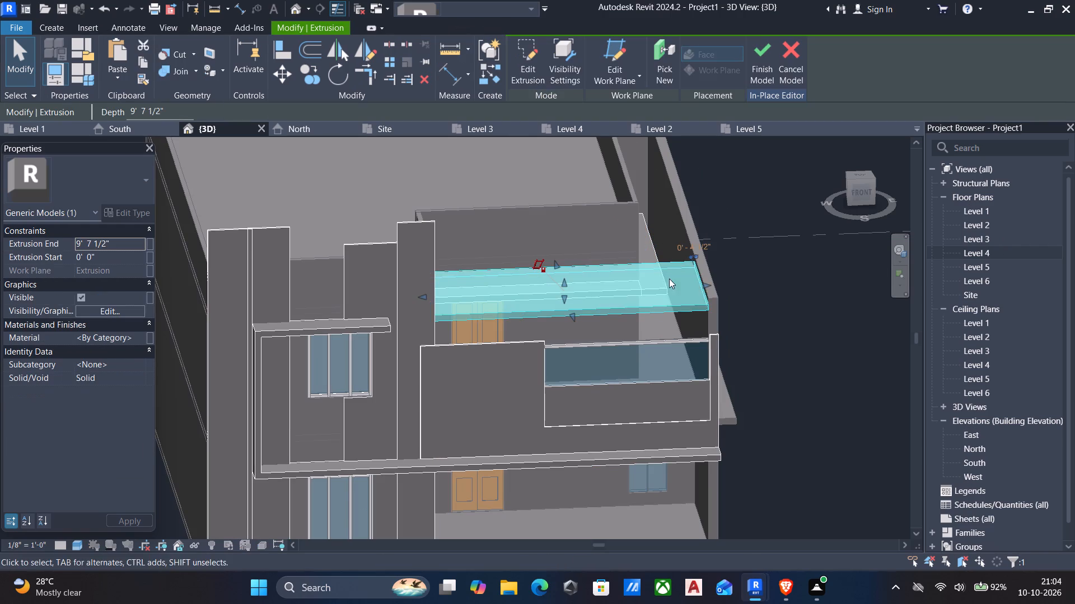
{"action": "key", "text": "Delete"}
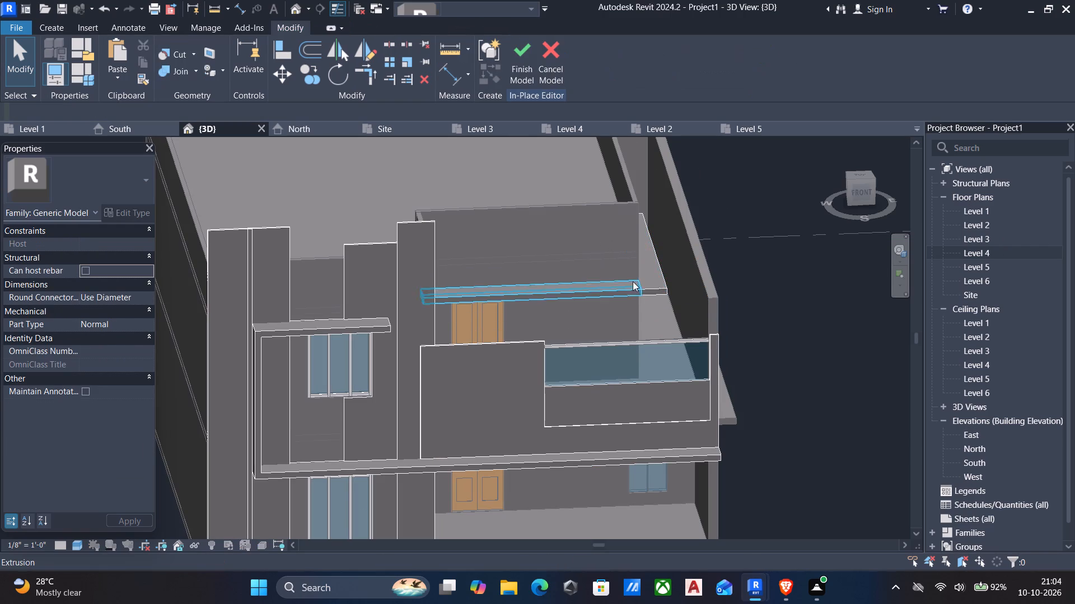
Examine the remaining narrow slab above the balcony door and the overall front facade from several angles.
{"action": "scroll", "coordinate": [583, 291], "scroll_direction": "up", "scroll_amount": 7}
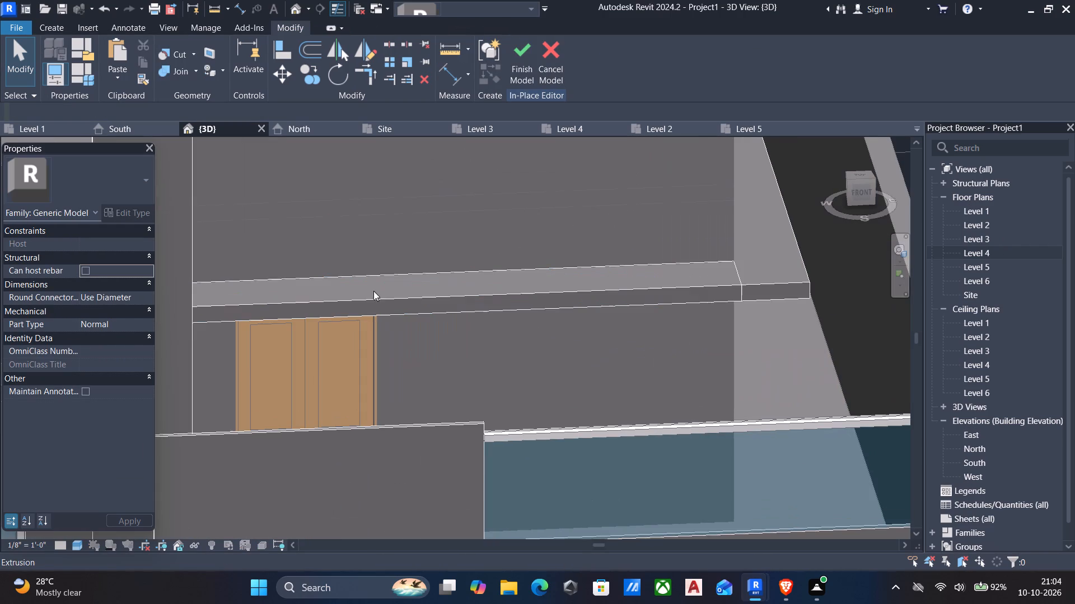
{"action": "middle_click_drag", "start_coordinate": [470, 289], "coordinate": [363, 233]}
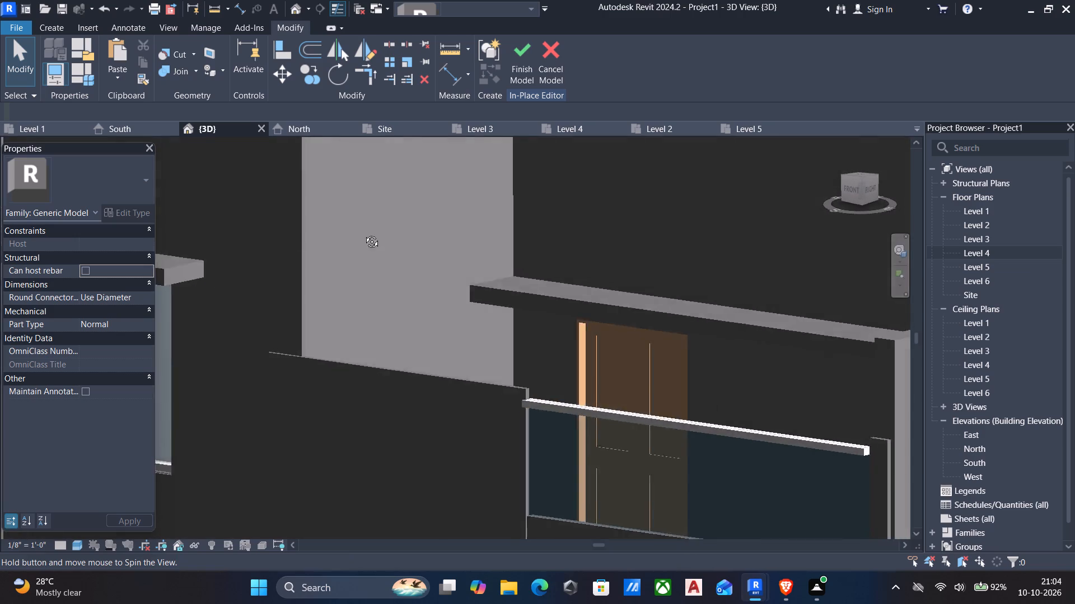
{"action": "middle_click_drag", "start_coordinate": [363, 233], "coordinate": [554, 302]}
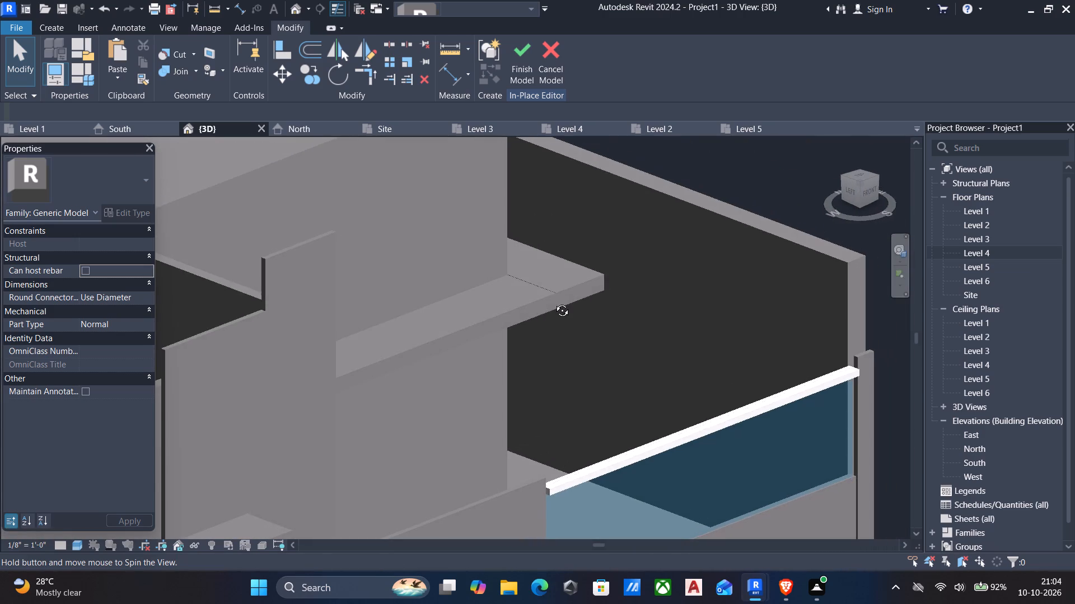
{"action": "middle_click_drag", "start_coordinate": [554, 302], "coordinate": [555, 305]}
{"action": "scroll", "coordinate": [564, 320], "scroll_direction": "down", "scroll_amount": 6}
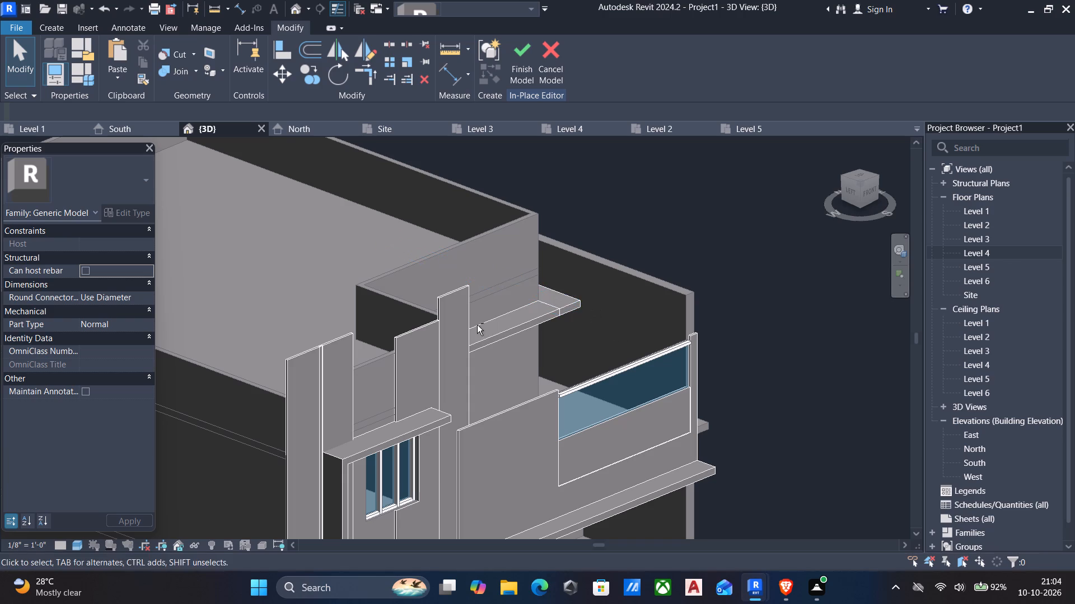
{"action": "scroll", "coordinate": [480, 320], "scroll_direction": "down", "scroll_amount": 6, "text": "shift"}
{"action": "scroll", "coordinate": [615, 343], "scroll_direction": "down", "scroll_amount": 1, "text": "shift"}
{"action": "middle_click_drag", "start_coordinate": [615, 343], "coordinate": [467, 296], "text": "shift"}
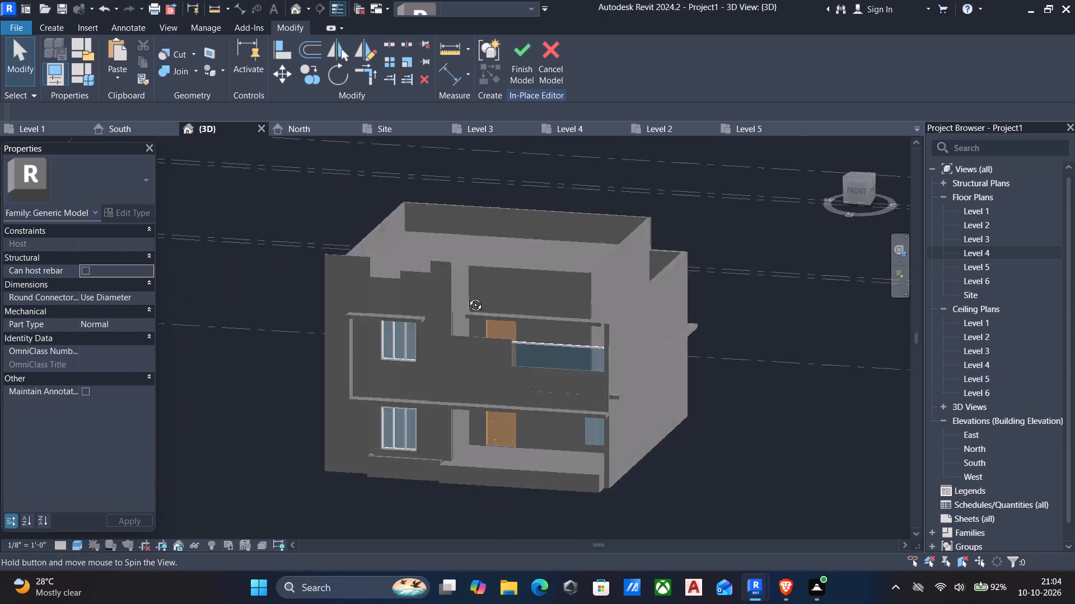
{"action": "middle_click_drag", "start_coordinate": [467, 296], "coordinate": [469, 311], "text": "shift"}
{"action": "scroll", "coordinate": [426, 352], "scroll_direction": "up", "scroll_amount": 7, "text": "shift"}
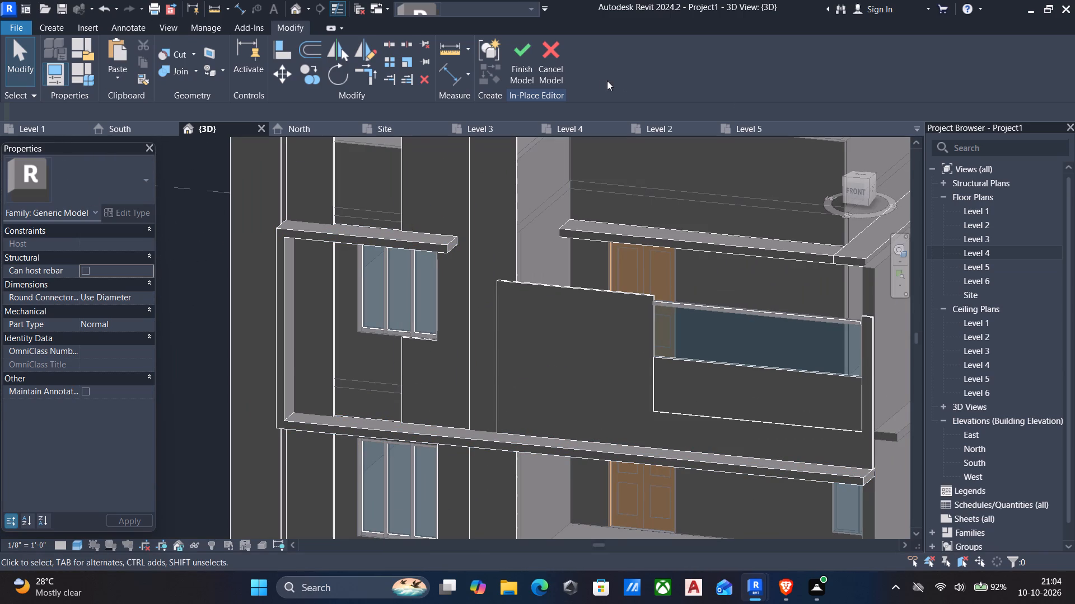
Finish editing the in-place facade model.
{"action": "left_click", "coordinate": [518, 53]}
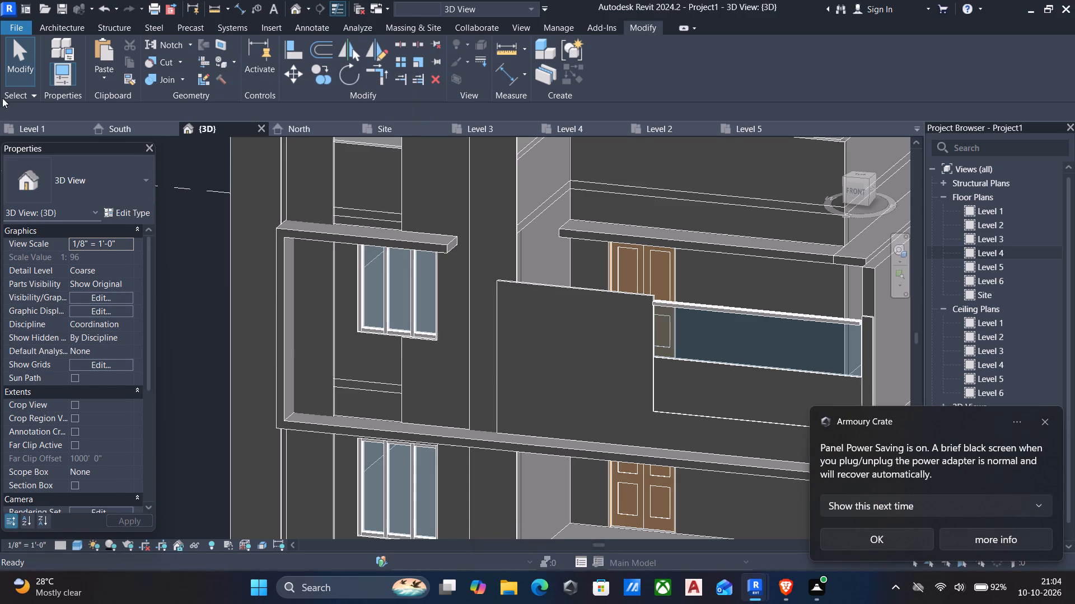
From the 2.5" x 5" rectangular mullion type's material setting, create a new material named "mulions".
{"action": "left_click", "coordinate": [62, 27]}
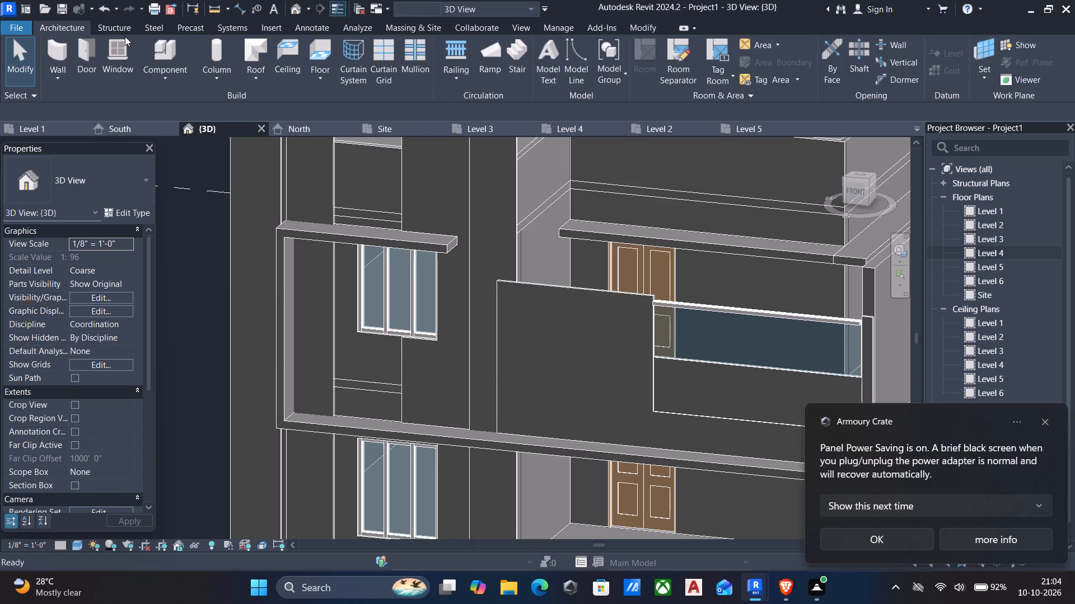
{"action": "left_click", "coordinate": [409, 47]}
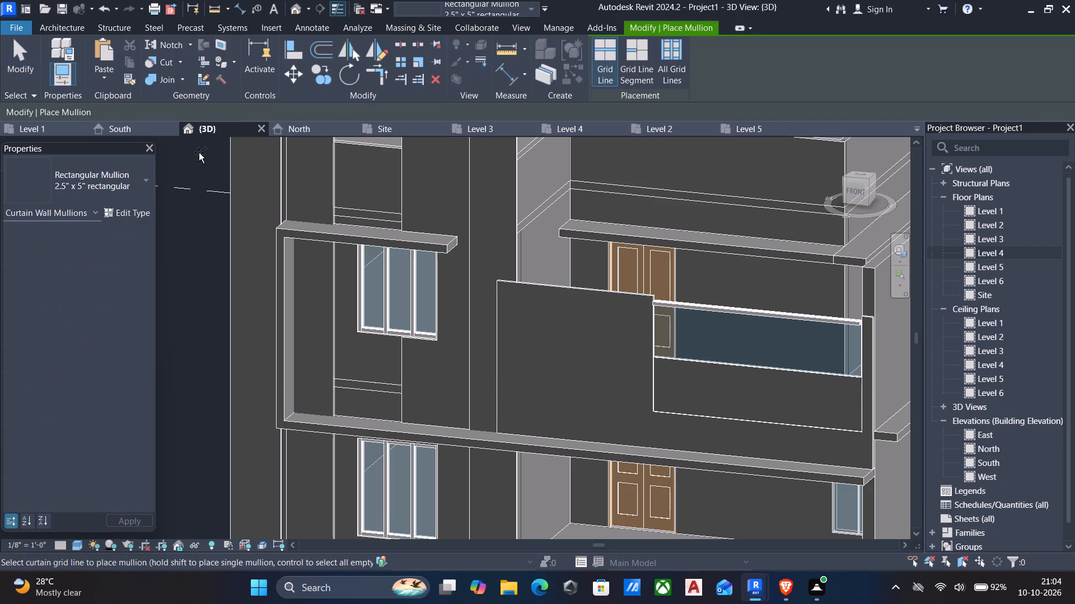
{"action": "left_click", "coordinate": [119, 211]}
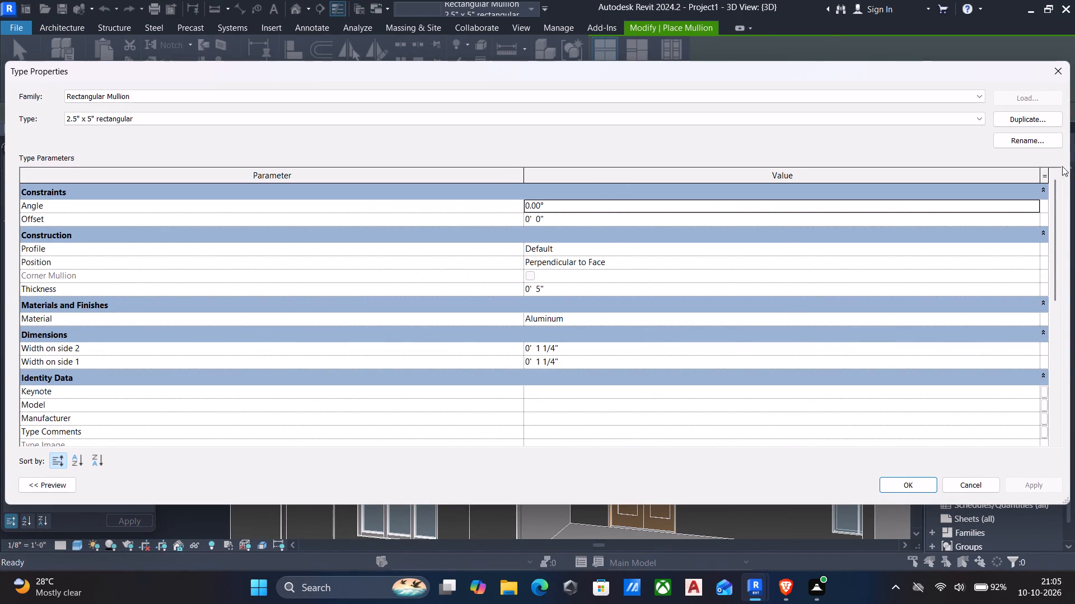
{"action": "left_click", "coordinate": [1031, 322]}
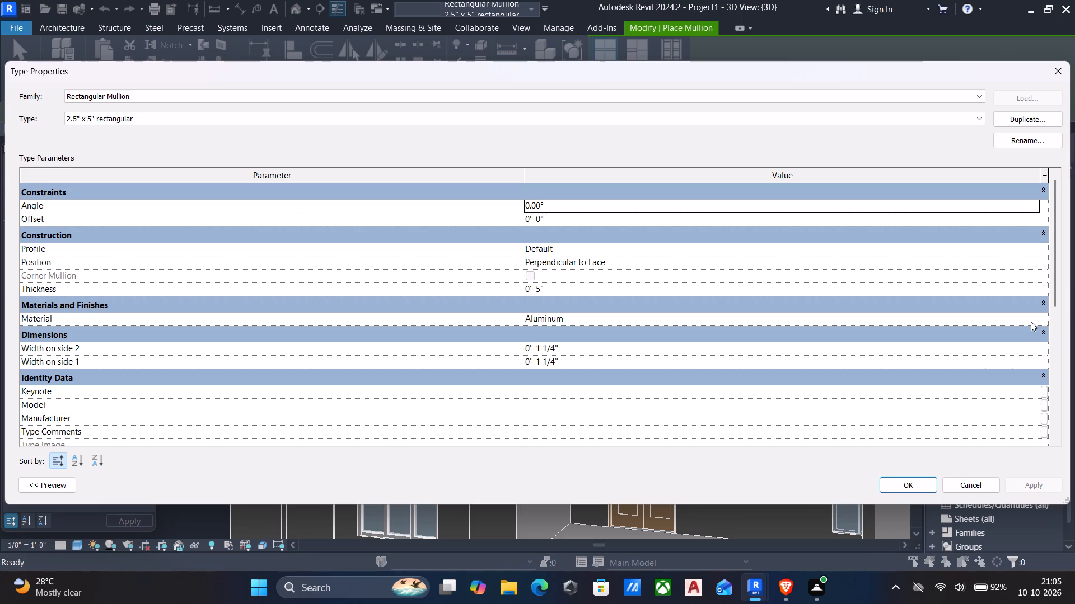
{"action": "left_click", "coordinate": [1033, 316]}
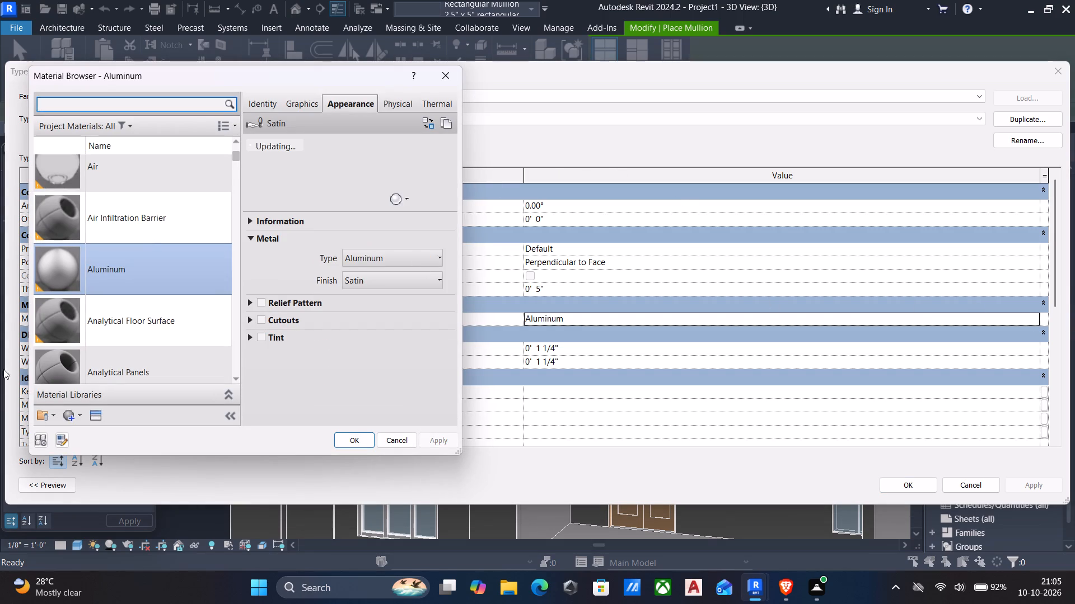
{"action": "left_click", "coordinate": [71, 417]}
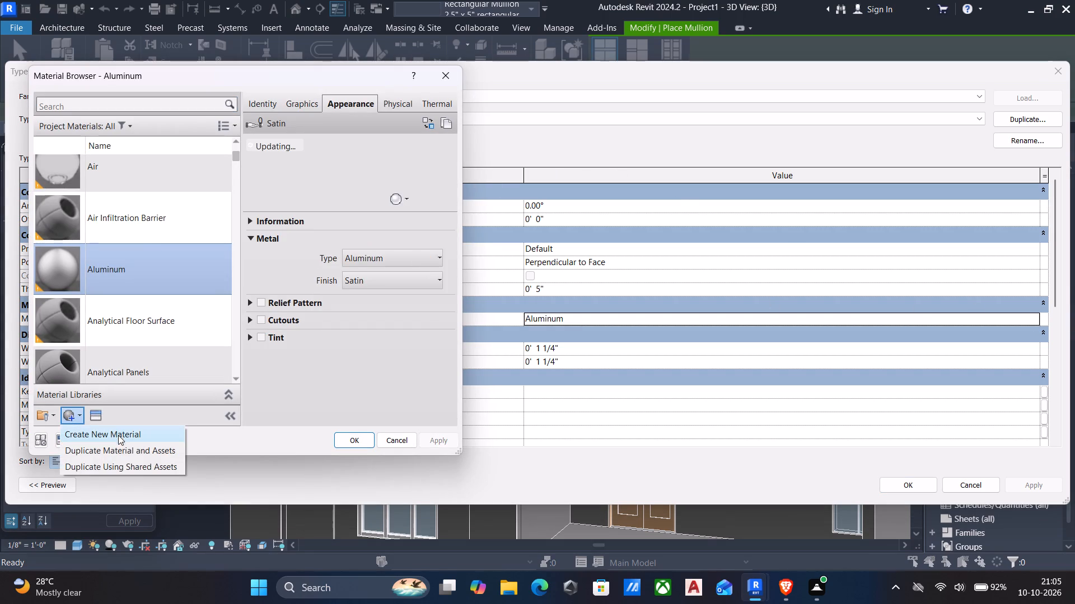
{"action": "left_click", "coordinate": [118, 431]}
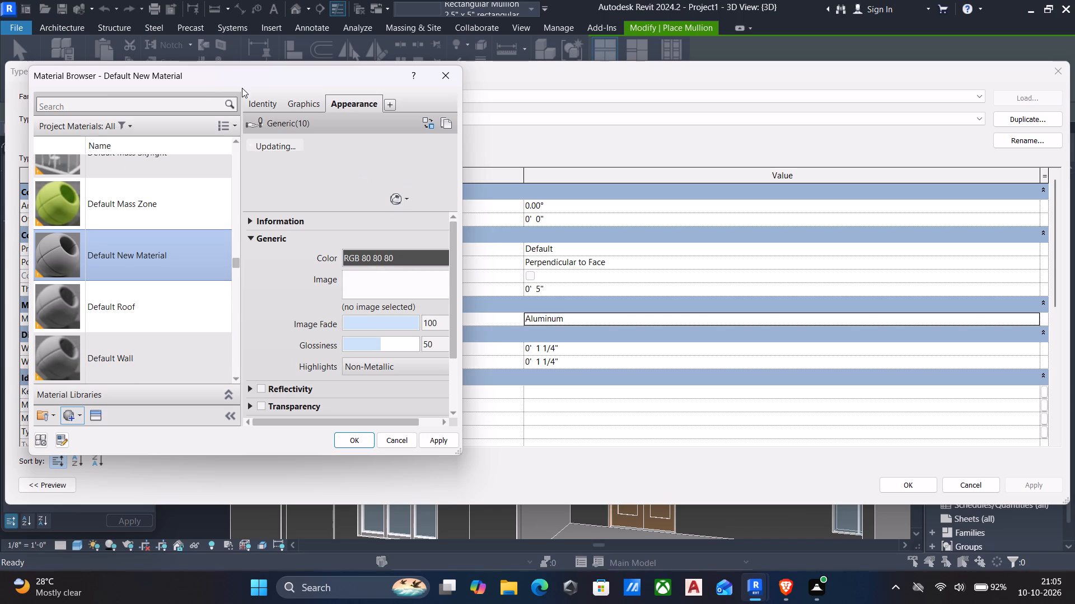
{"action": "left_click", "coordinate": [251, 108]}
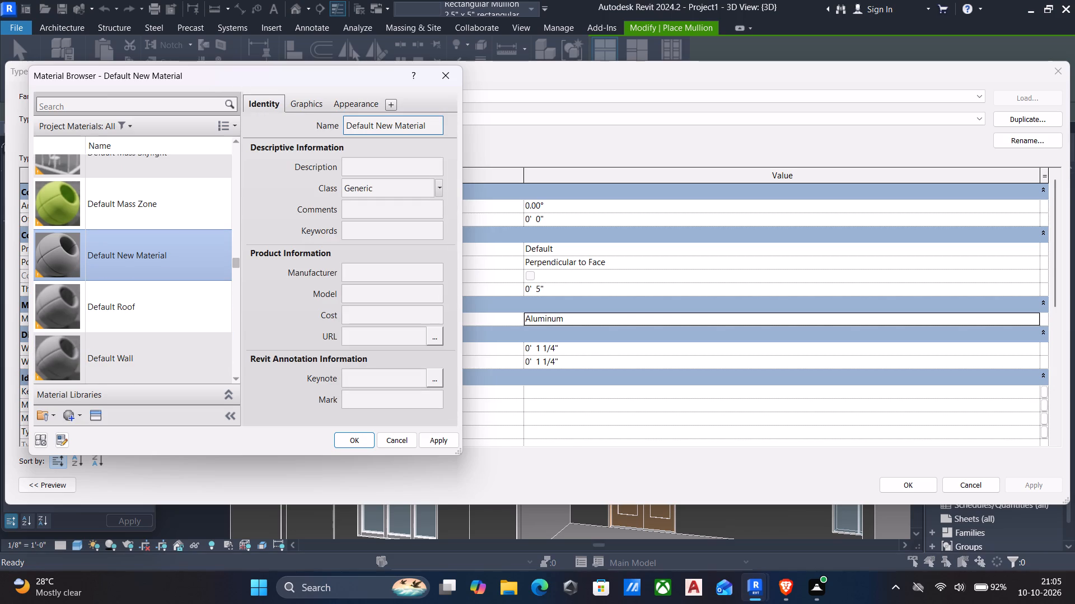
{"action": "left_click", "coordinate": [434, 130]}
{"action": "type", "text": "mulions"}
{"action": "key", "text": "space"}
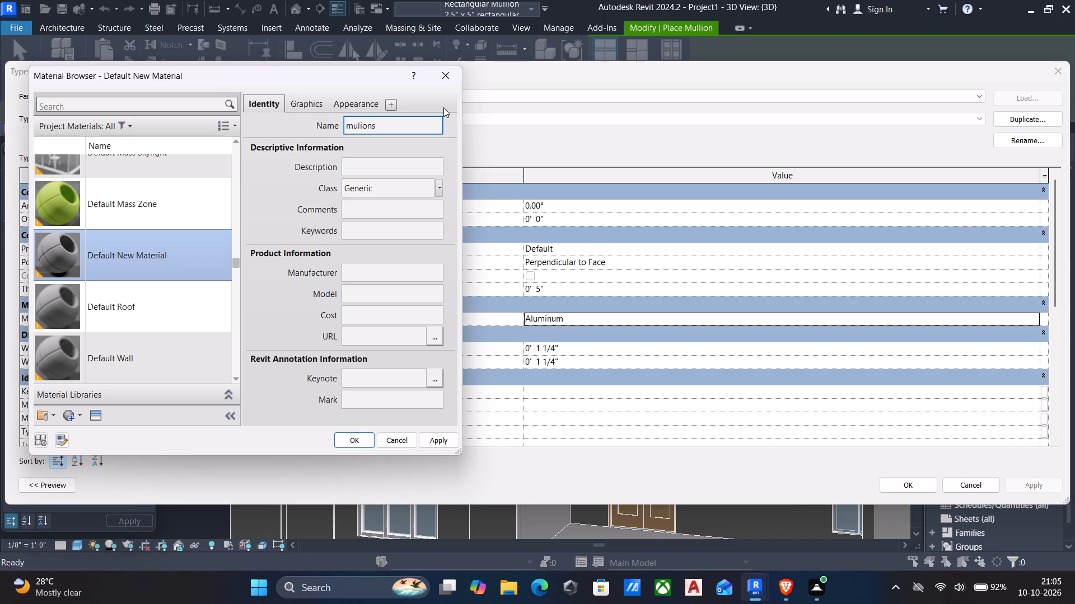
{"action": "left_click", "coordinate": [429, 438]}
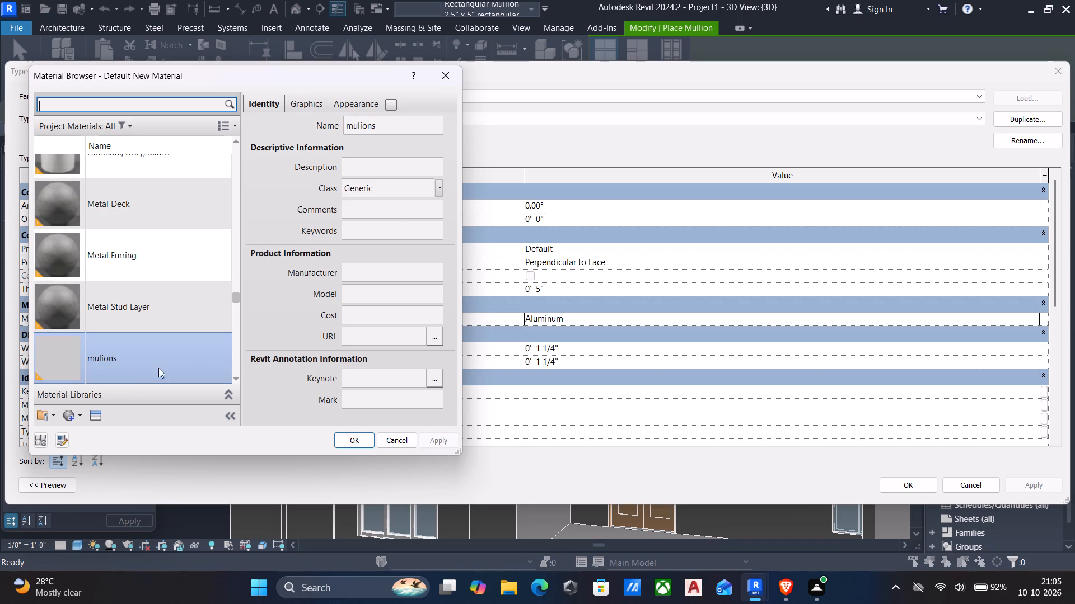
Give the mulions material the Bronze - Patina appearance from the Metal category of the Appearance Library.
{"action": "left_click", "coordinate": [99, 414]}
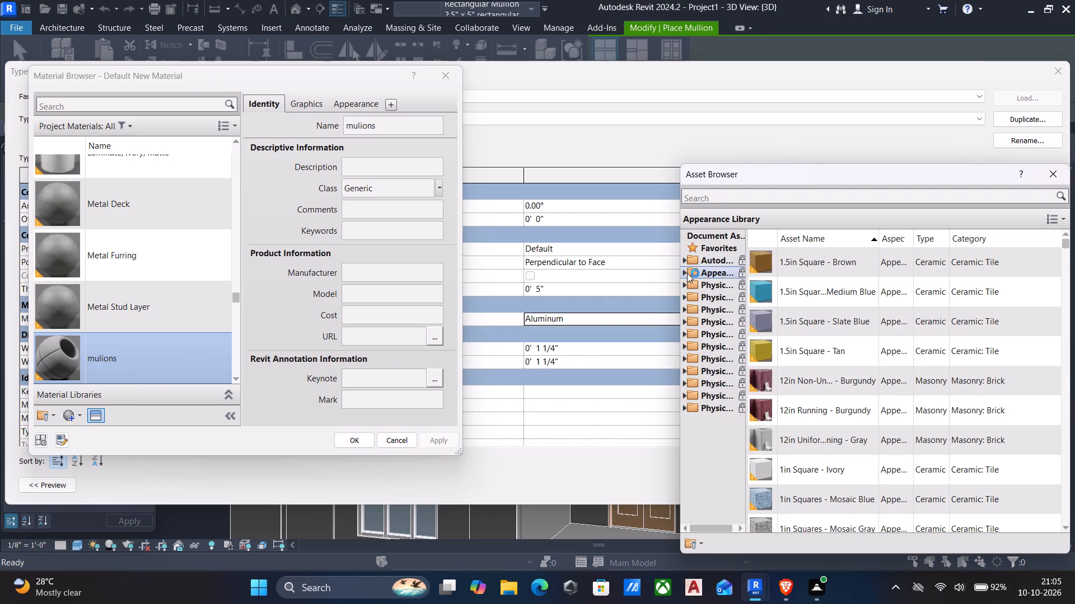
{"action": "left_click", "coordinate": [687, 273]}
{"action": "left_click", "coordinate": [687, 273]}
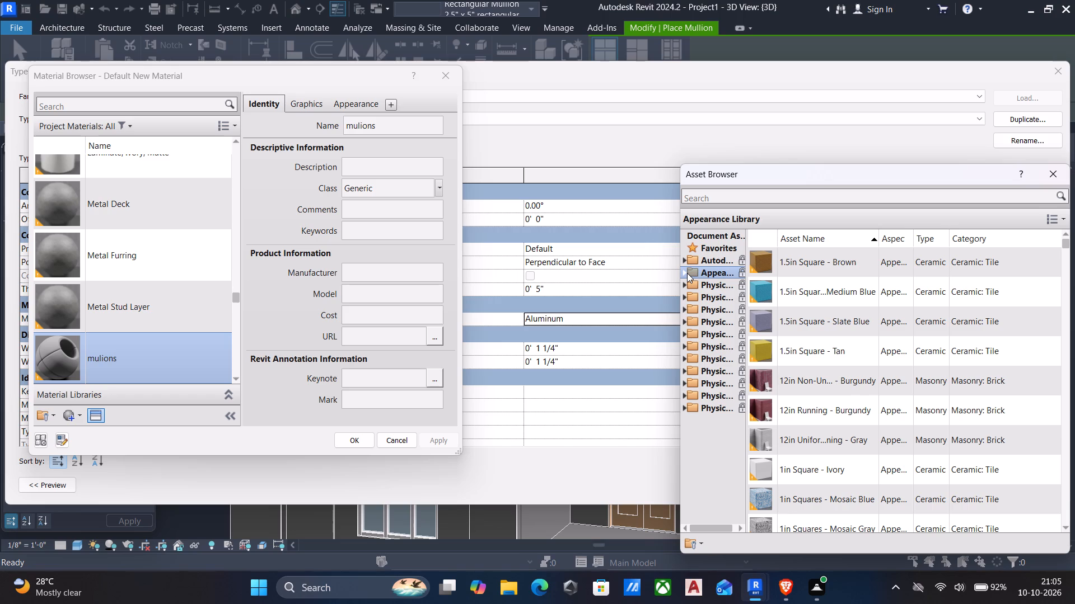
{"action": "left_click", "coordinate": [686, 275]}
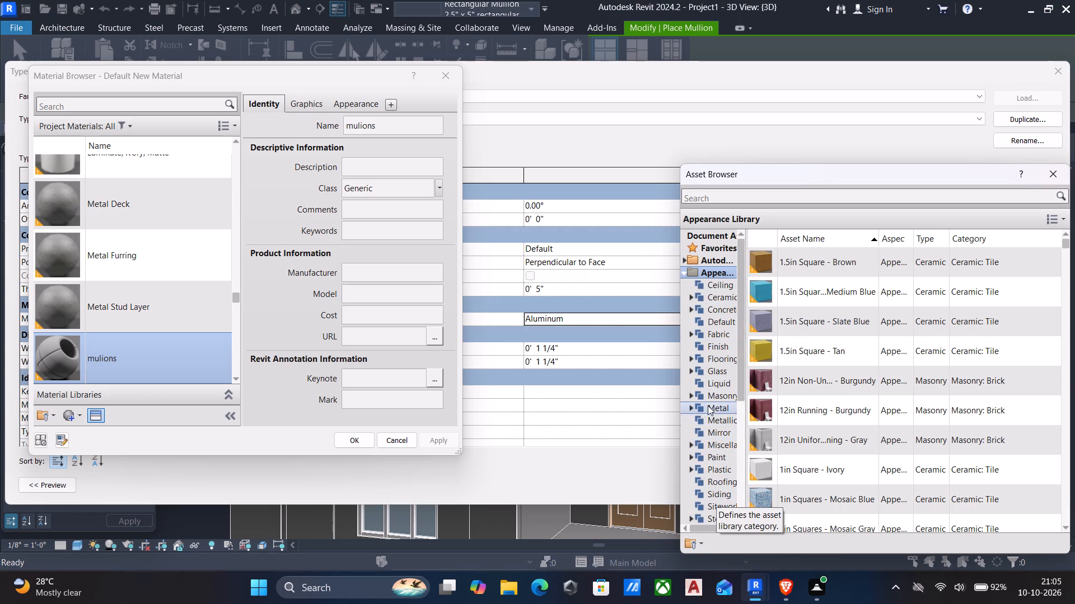
{"action": "scroll", "coordinate": [713, 397], "scroll_direction": "down", "scroll_amount": 2}
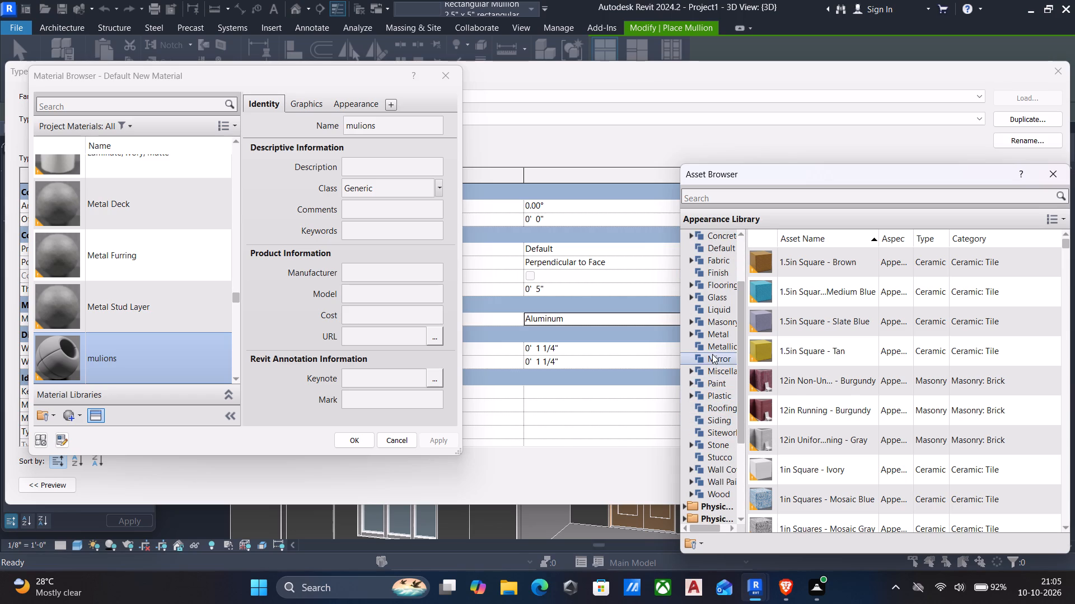
{"action": "double_click", "coordinate": [706, 332]}
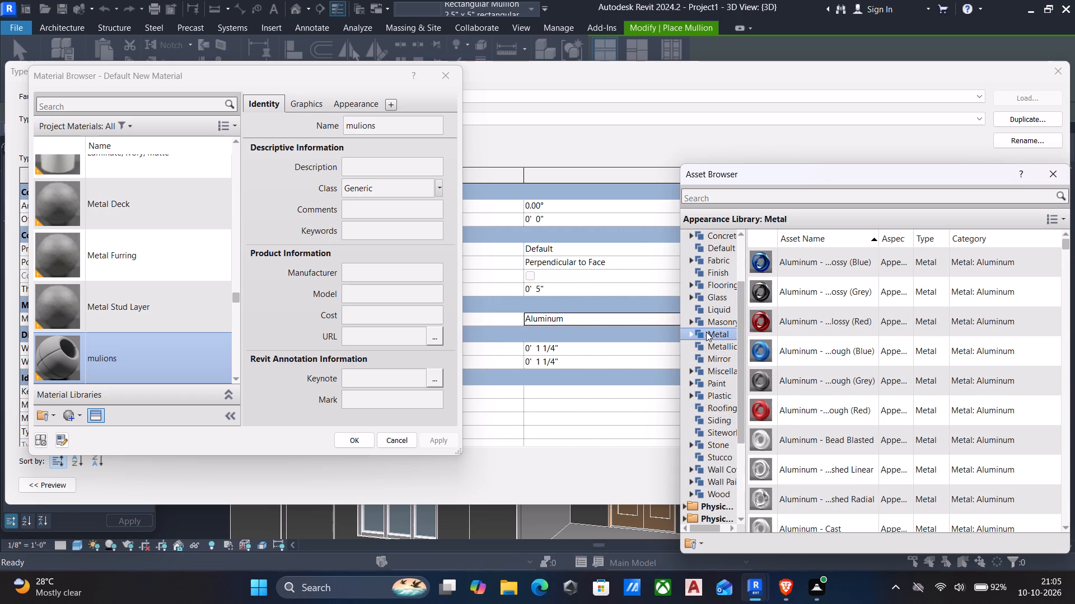
{"action": "scroll", "coordinate": [810, 373], "scroll_direction": "down", "scroll_amount": 20}
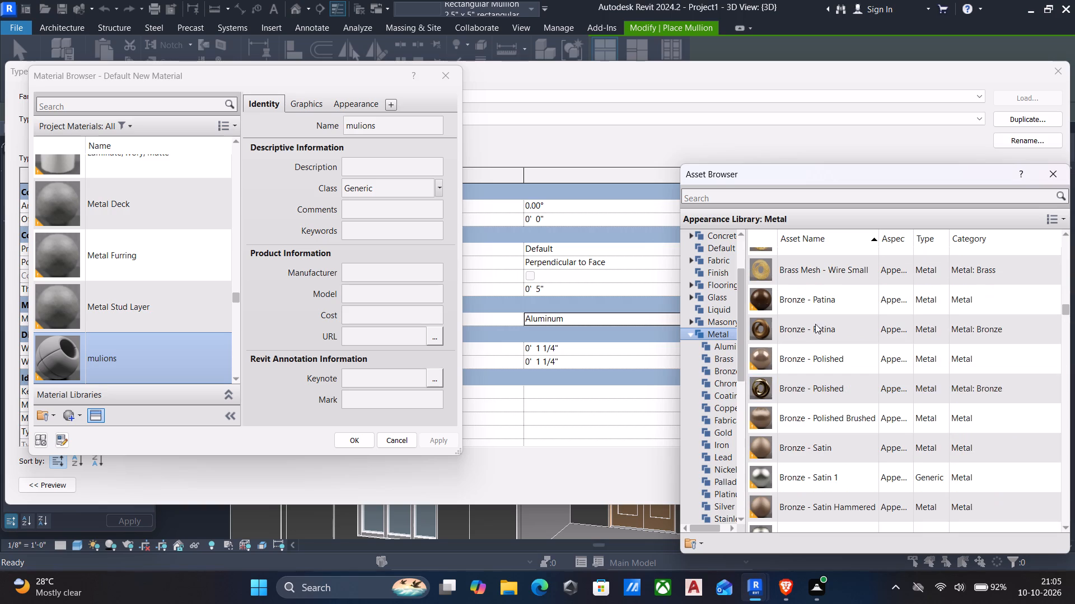
{"action": "double_click", "coordinate": [836, 296]}
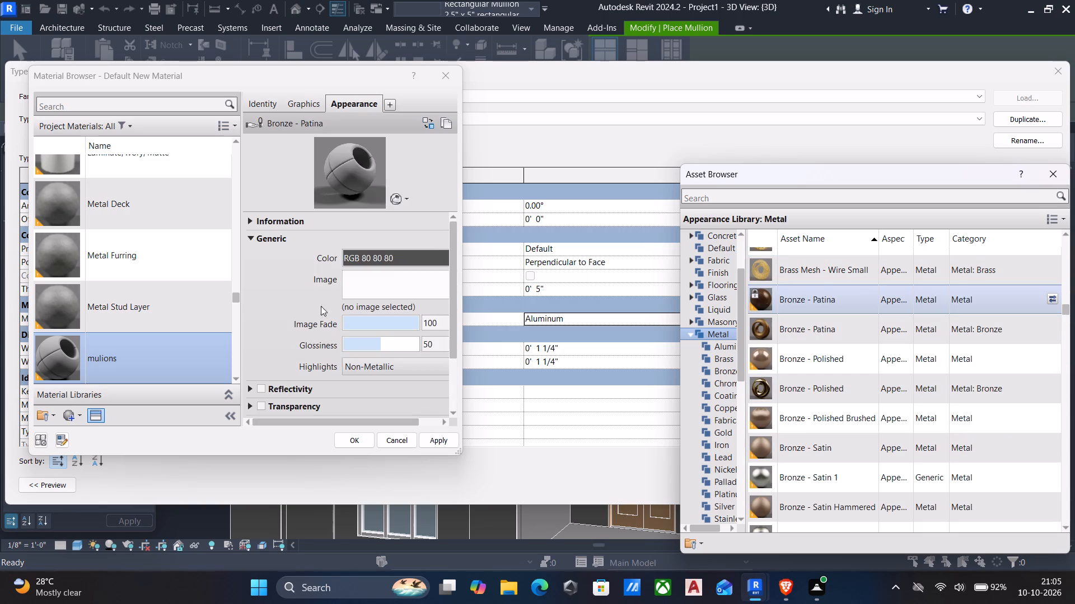
{"action": "left_click", "coordinate": [439, 436]}
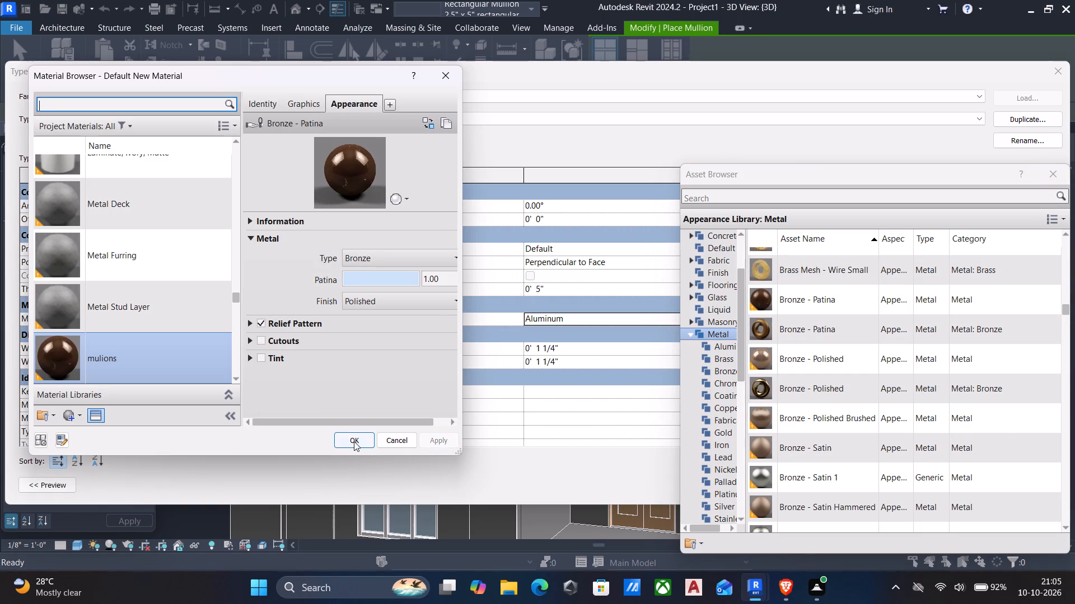
Assign mulions as the material of the 2.5" x 5" rectangular mullion type.
{"action": "left_click", "coordinate": [354, 441]}
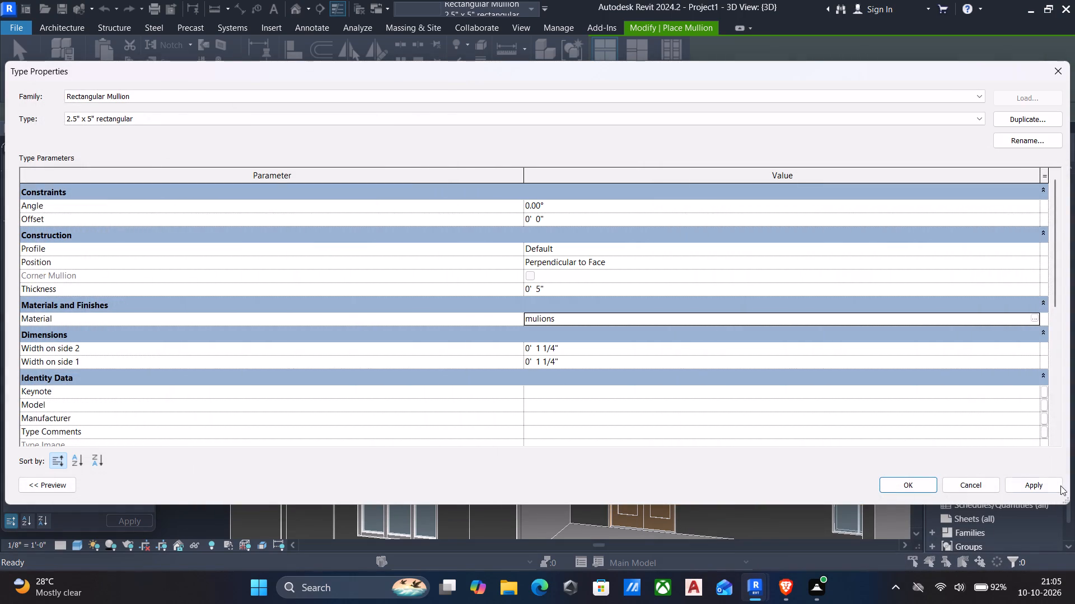
{"action": "left_click", "coordinate": [1049, 483]}
{"action": "left_click", "coordinate": [920, 484]}
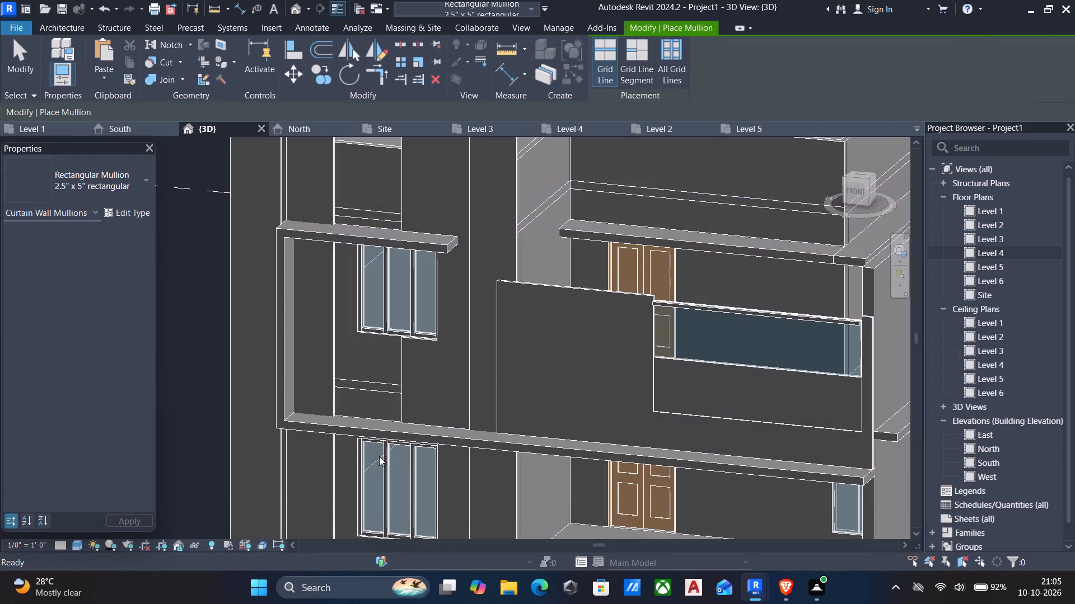
Preview the facade and its mullions in the Realistic visual style, and return the view to Shaded.
{"action": "left_click", "coordinate": [73, 545]}
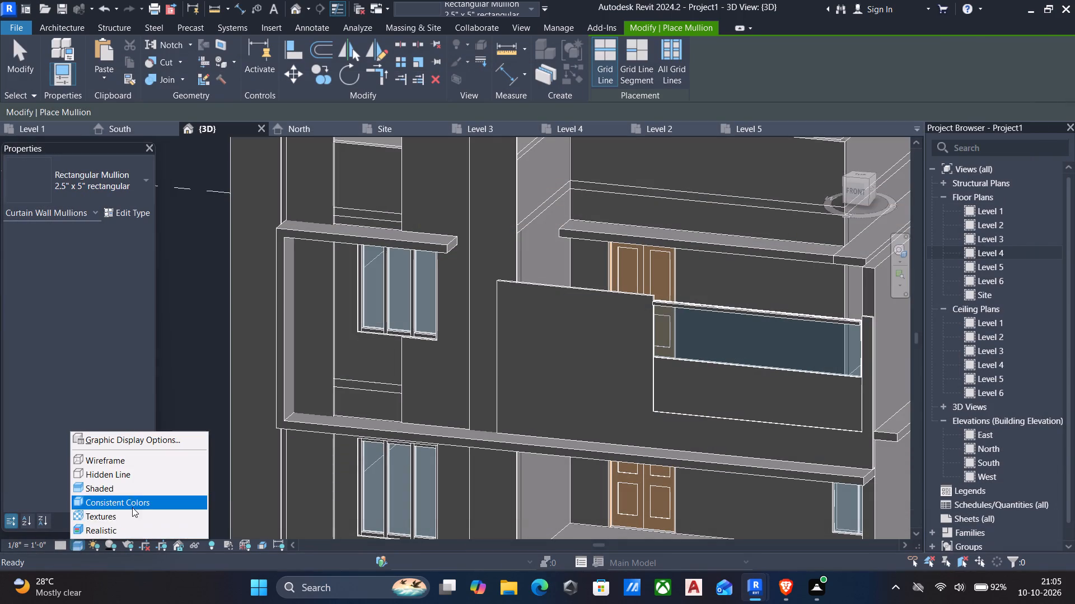
{"action": "left_click", "coordinate": [92, 529]}
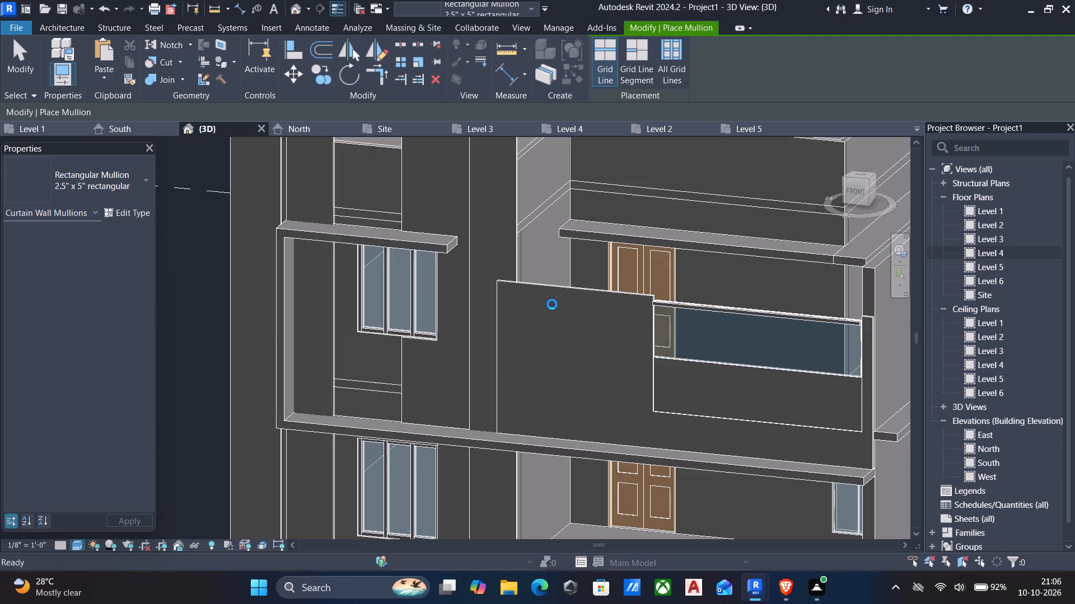
{"action": "scroll", "coordinate": [550, 315], "scroll_direction": "down", "scroll_amount": 3}
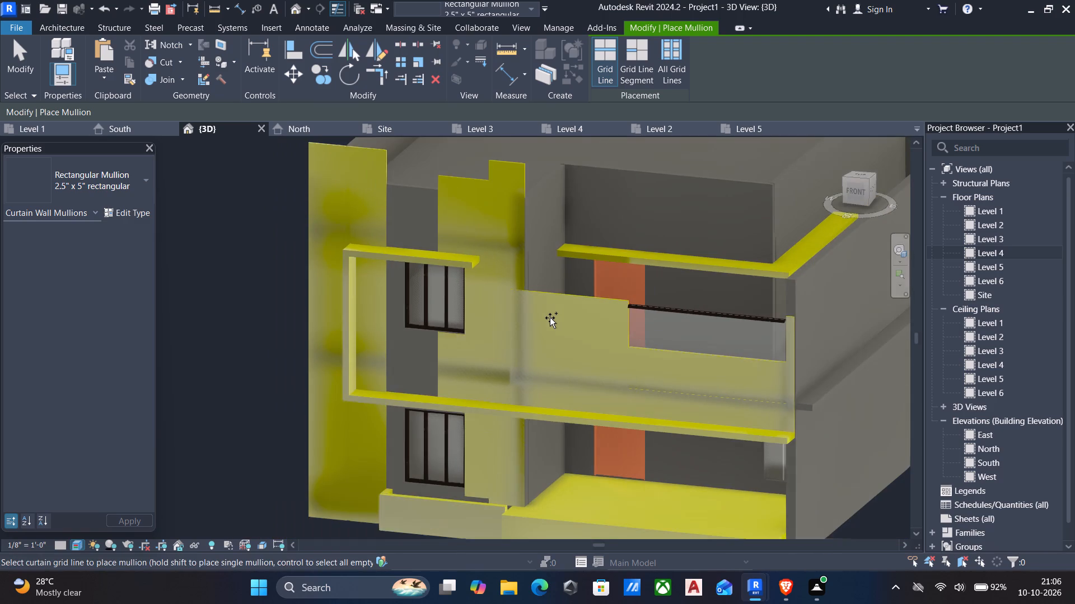
{"action": "scroll", "coordinate": [801, 405], "scroll_direction": "down", "scroll_amount": 2}
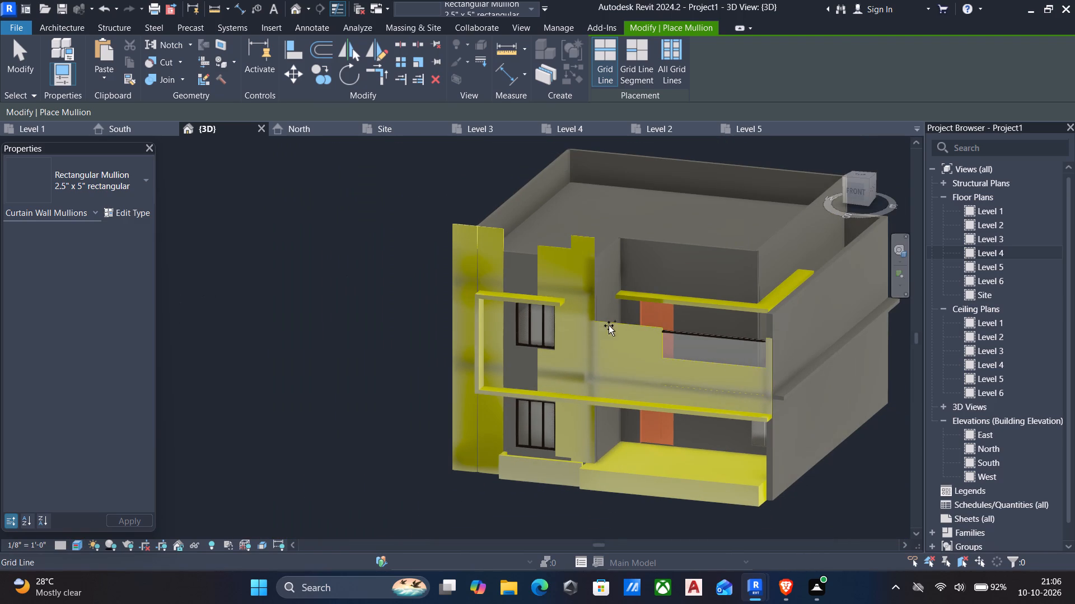
{"action": "left_click", "coordinate": [74, 544]}
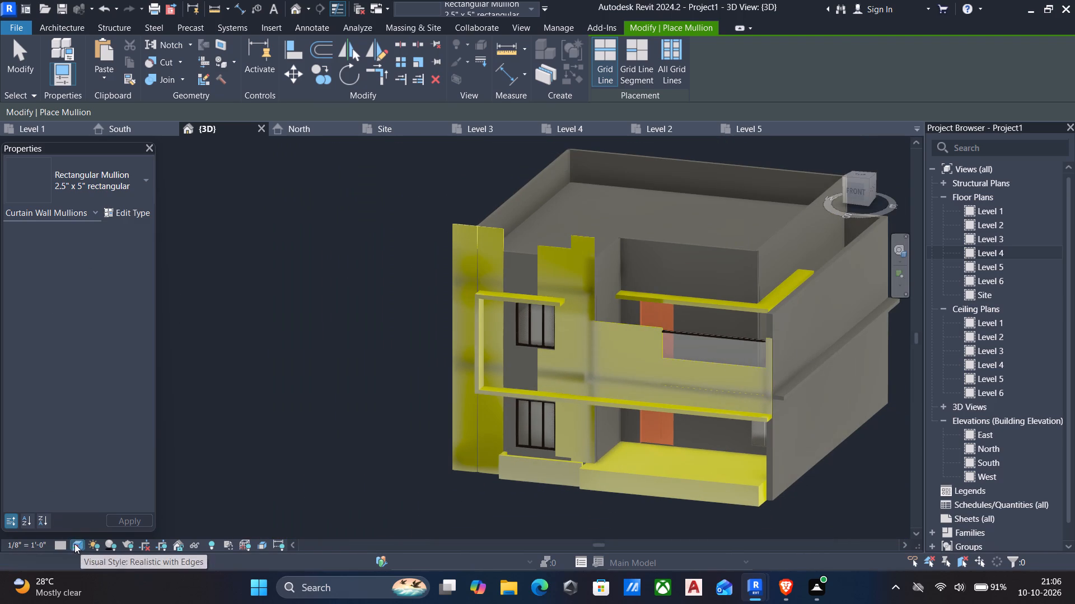
{"action": "left_click", "coordinate": [107, 489]}
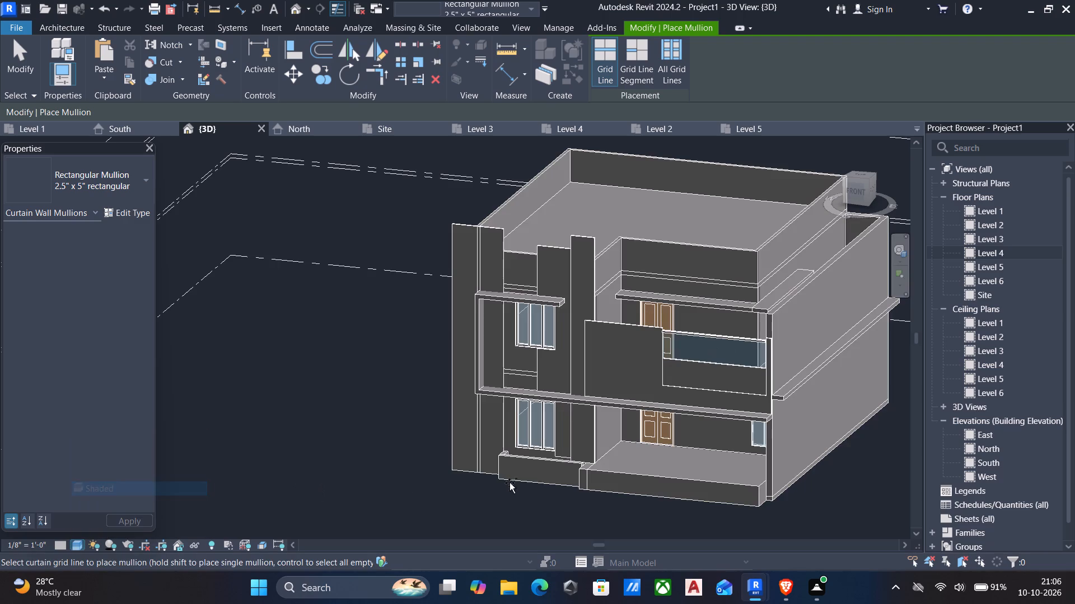
Open the 6" floor on Level 3 for boundary editing and show it in the Level 3 floor plan.
{"action": "scroll", "coordinate": [833, 378], "scroll_direction": "up", "scroll_amount": 5}
{"action": "left_click", "coordinate": [793, 370]}
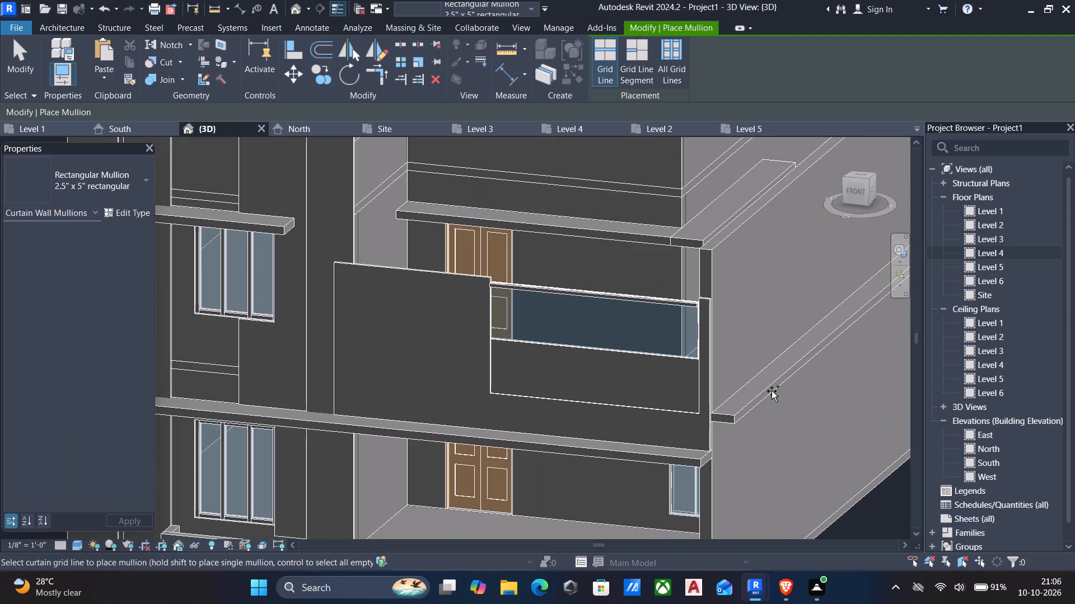
{"action": "key", "text": "Escape"}
{"action": "left_click", "coordinate": [758, 398]}
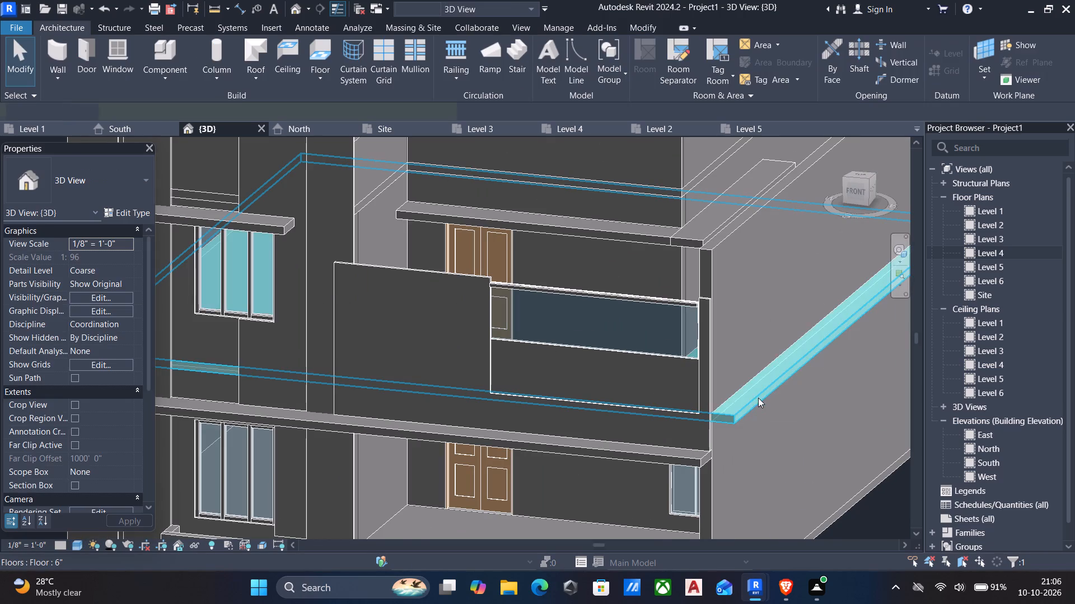
{"action": "scroll", "coordinate": [575, 344], "scroll_direction": "down", "scroll_amount": 5}
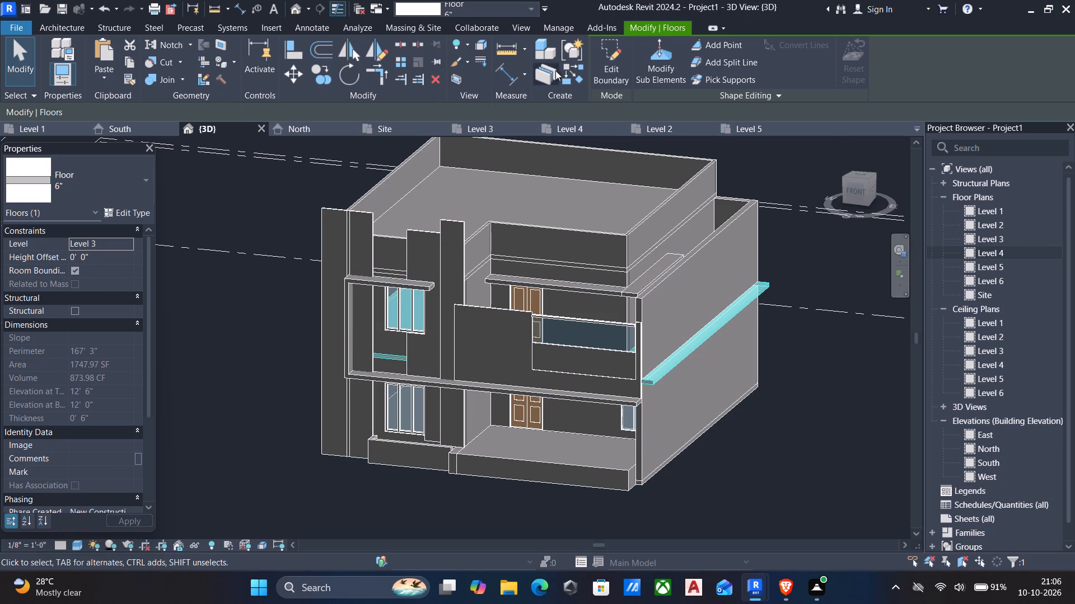
{"action": "left_click", "coordinate": [608, 57]}
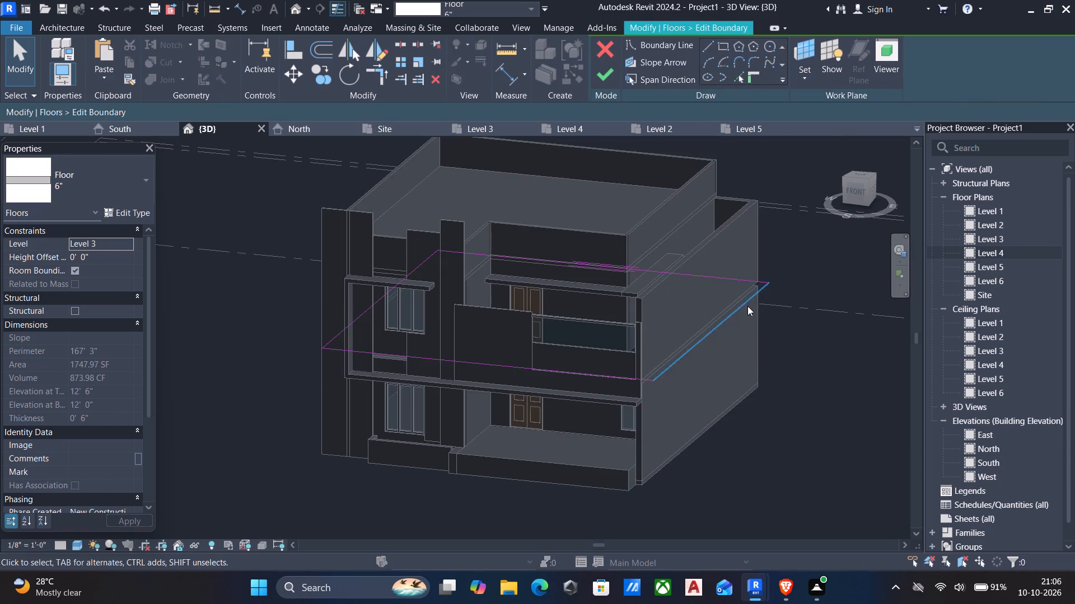
{"action": "double_click", "coordinate": [999, 235]}
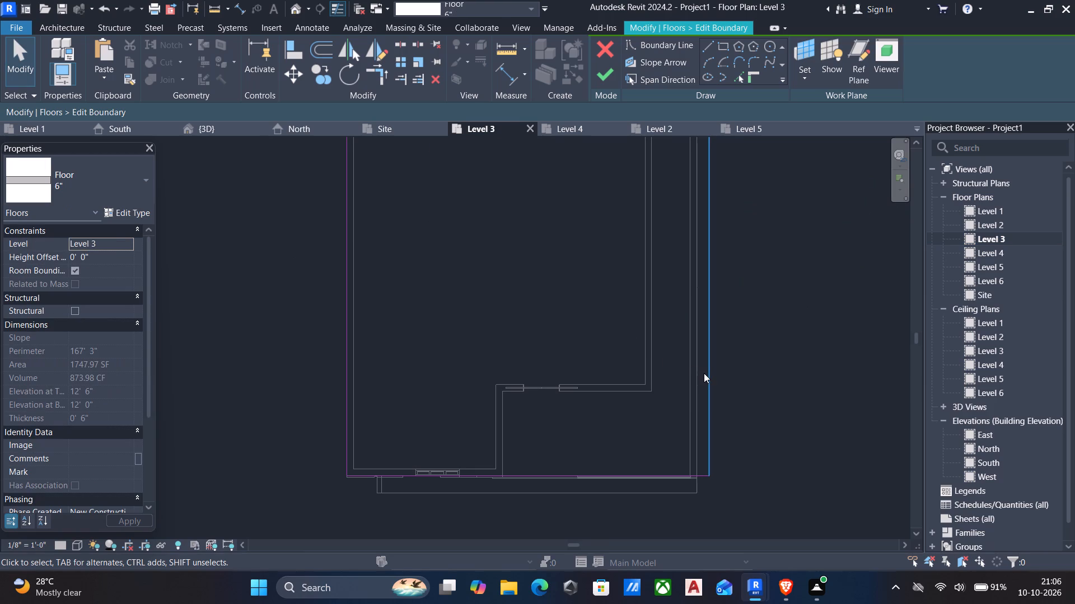
Align the floor sketch's east boundary line with the outer face of the 9" side wall and try to finish the sketch.
{"action": "type", "text": "al"}
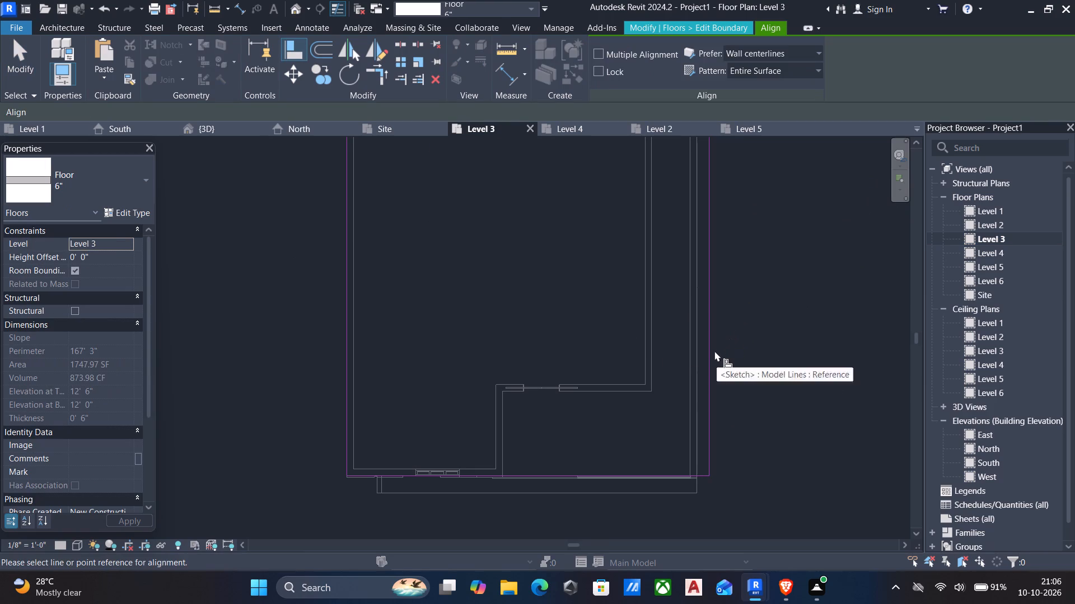
{"action": "left_click", "coordinate": [699, 365]}
{"action": "left_click", "coordinate": [707, 362]}
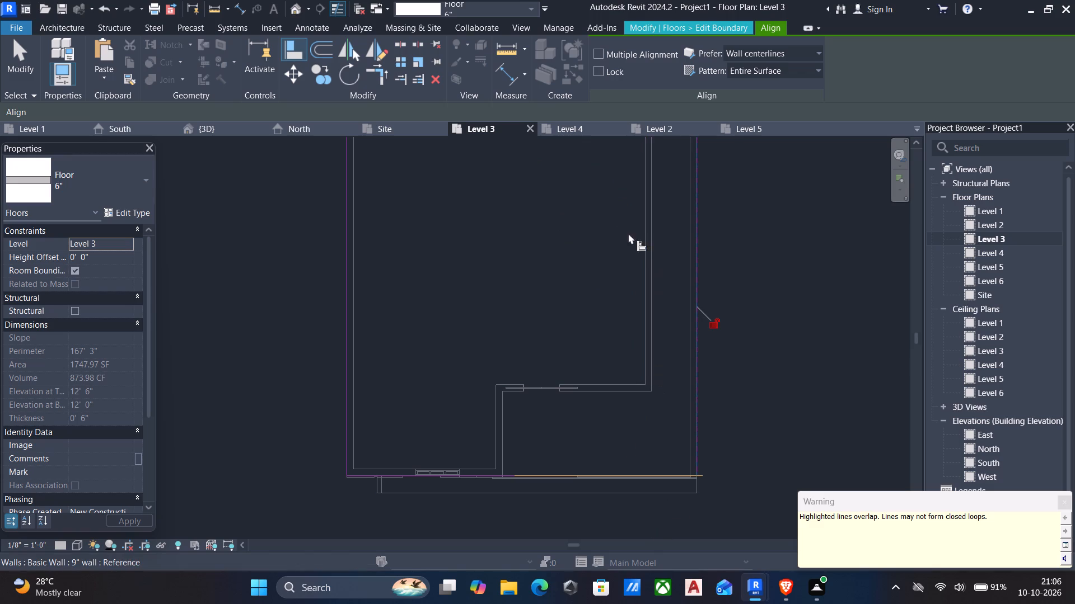
{"action": "left_click", "coordinate": [708, 20]}
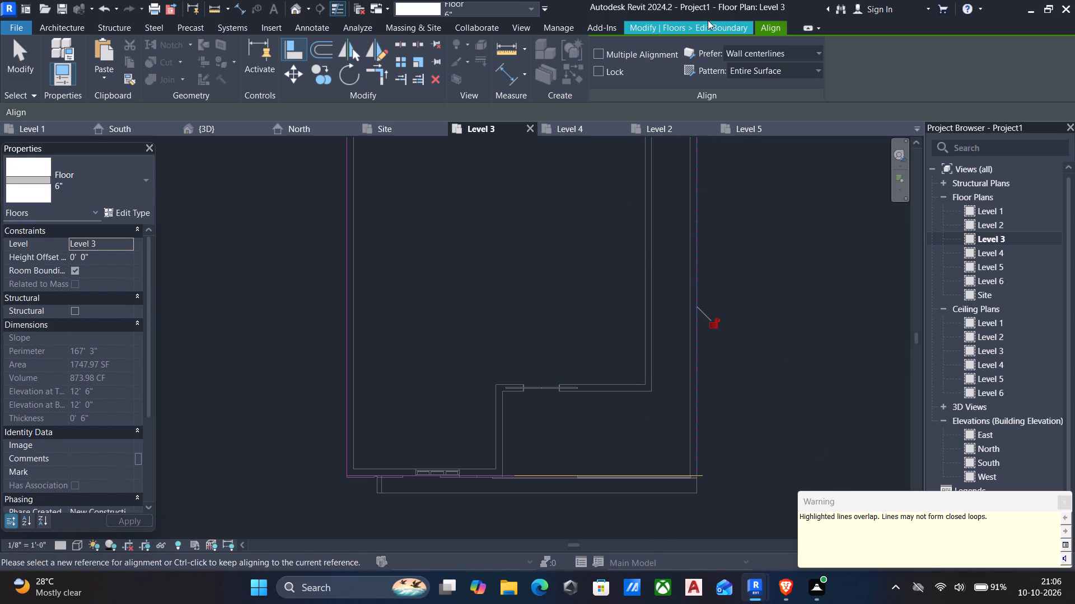
{"action": "left_click", "coordinate": [736, 31]}
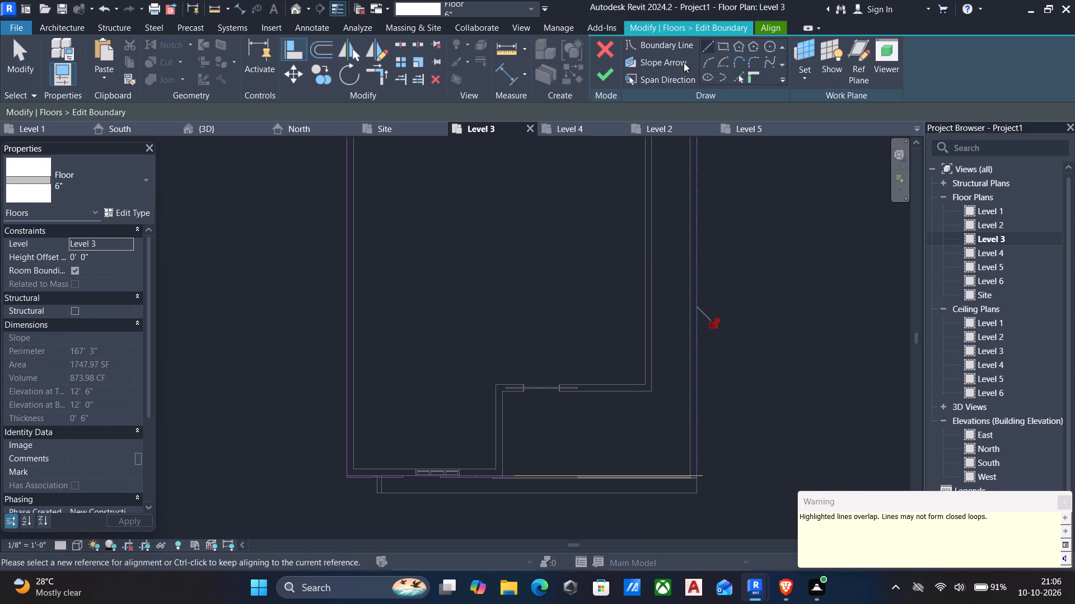
{"action": "left_click", "coordinate": [603, 80]}
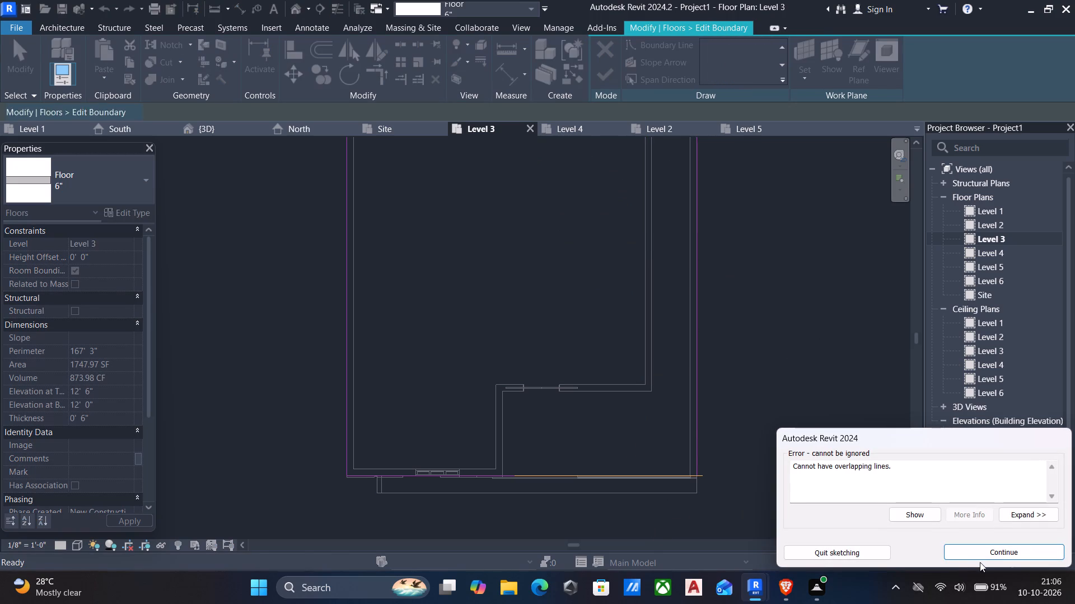
{"action": "left_click", "coordinate": [985, 548]}
Trim the front and east boundary lines of the floor sketch into a corner at the side wall's outer face.
{"action": "scroll", "coordinate": [648, 480], "scroll_direction": "up", "scroll_amount": 6}
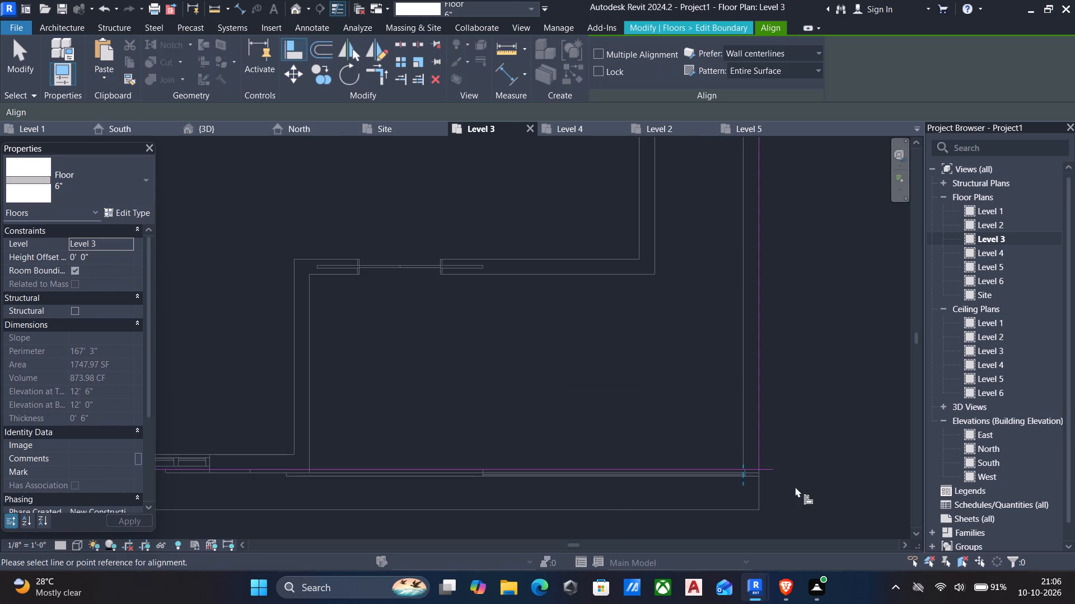
{"action": "scroll", "coordinate": [790, 483], "scroll_direction": "up", "scroll_amount": 7}
{"action": "scroll", "coordinate": [716, 448], "scroll_direction": "up", "scroll_amount": 5}
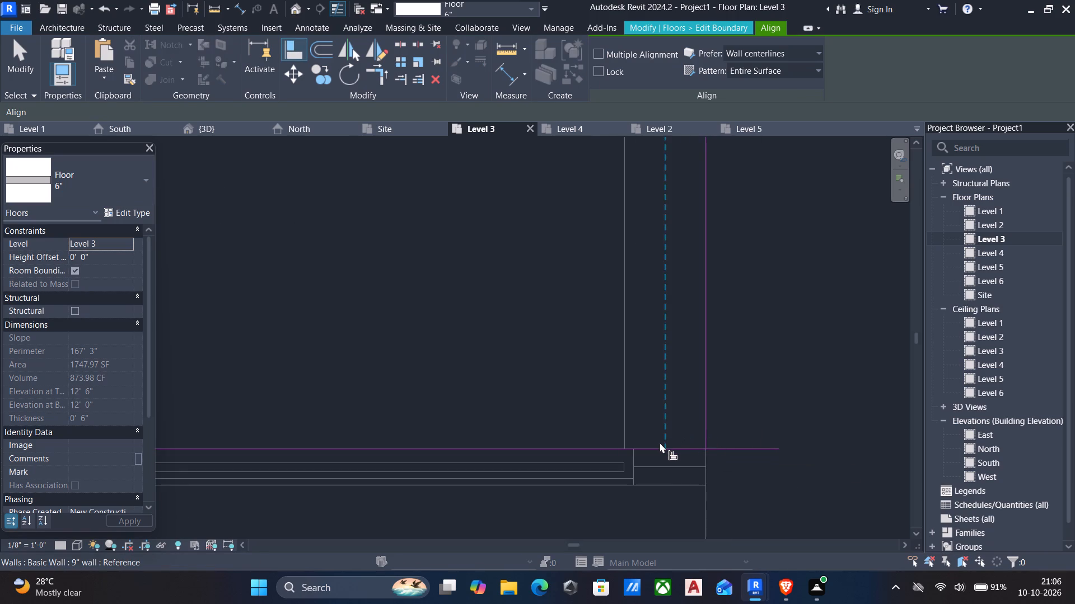
{"action": "type", "text": "tr"}
{"action": "left_click", "coordinate": [643, 449]}
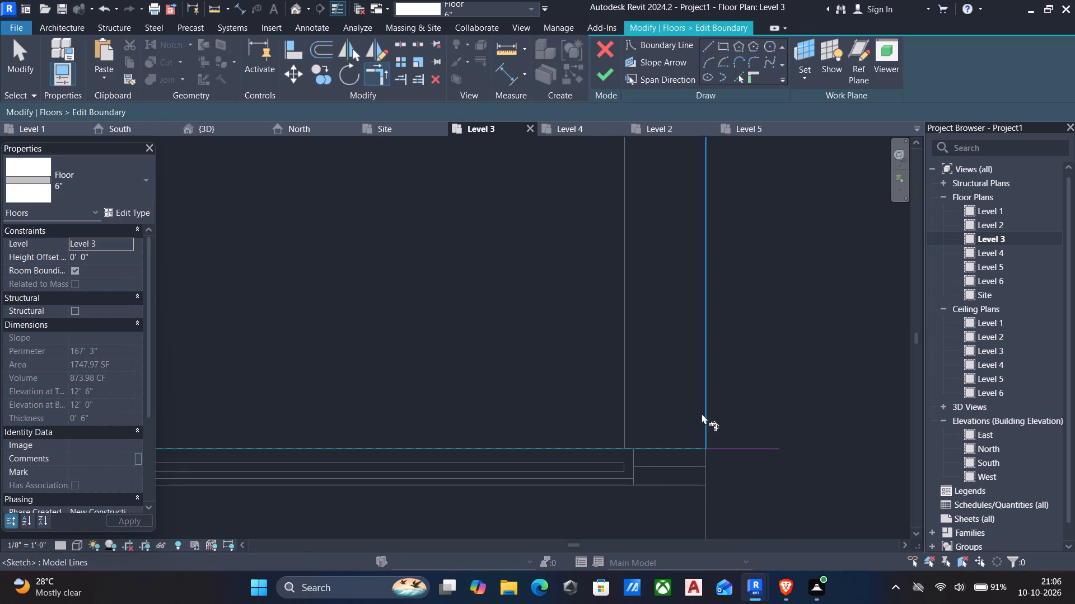
{"action": "left_click", "coordinate": [702, 413]}
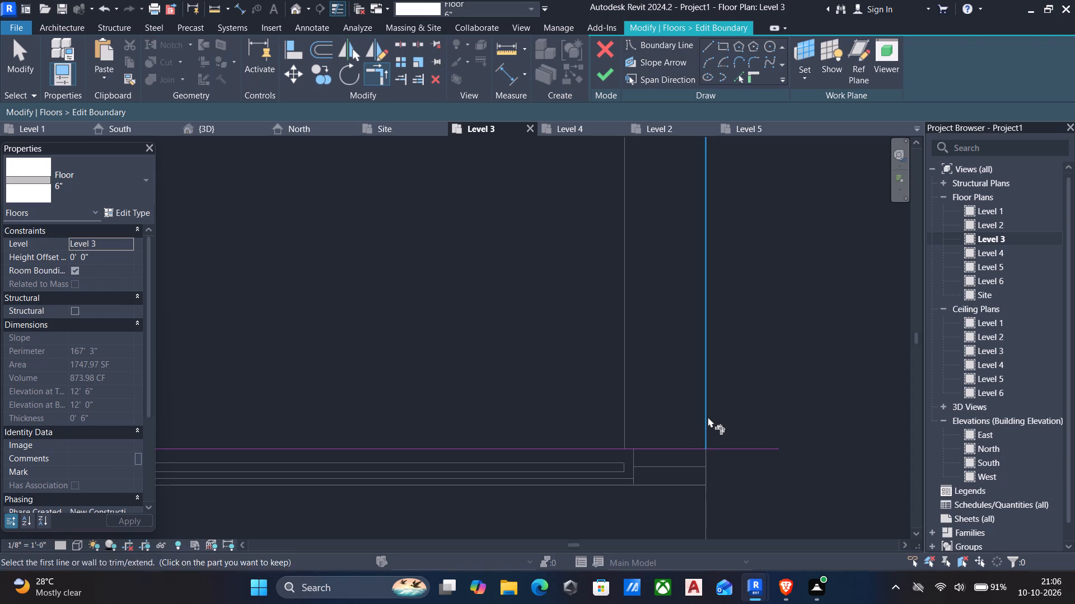
{"action": "left_click", "coordinate": [708, 417]}
{"action": "left_click", "coordinate": [666, 446]}
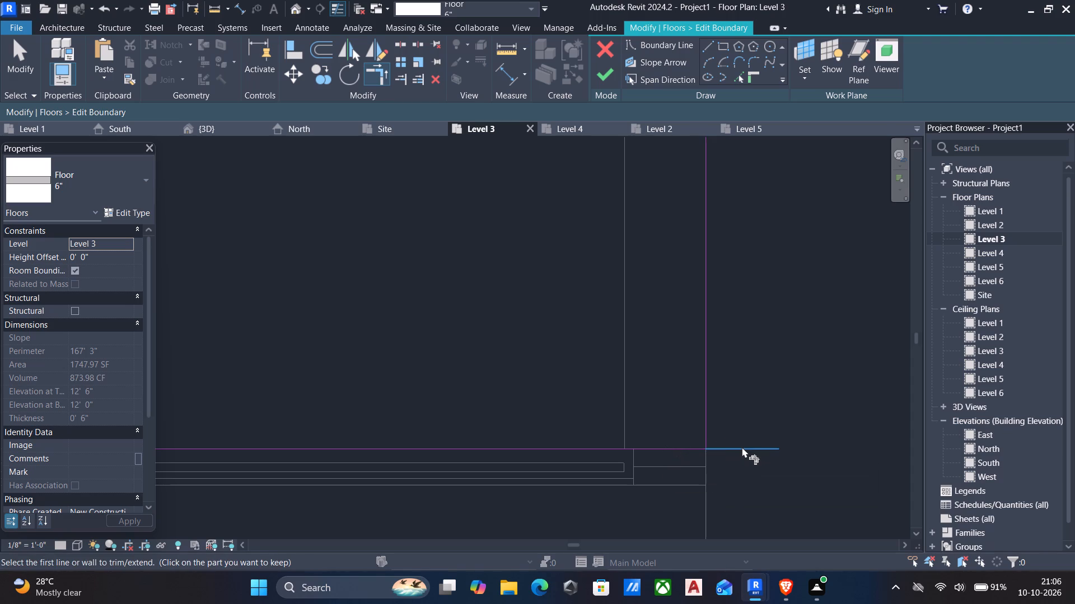
Delete the leftover boundary segment projecting beyond the southeast corner and finish the floor boundary edit.
{"action": "left_click", "coordinate": [742, 447]}
{"action": "key", "text": "Delete"}
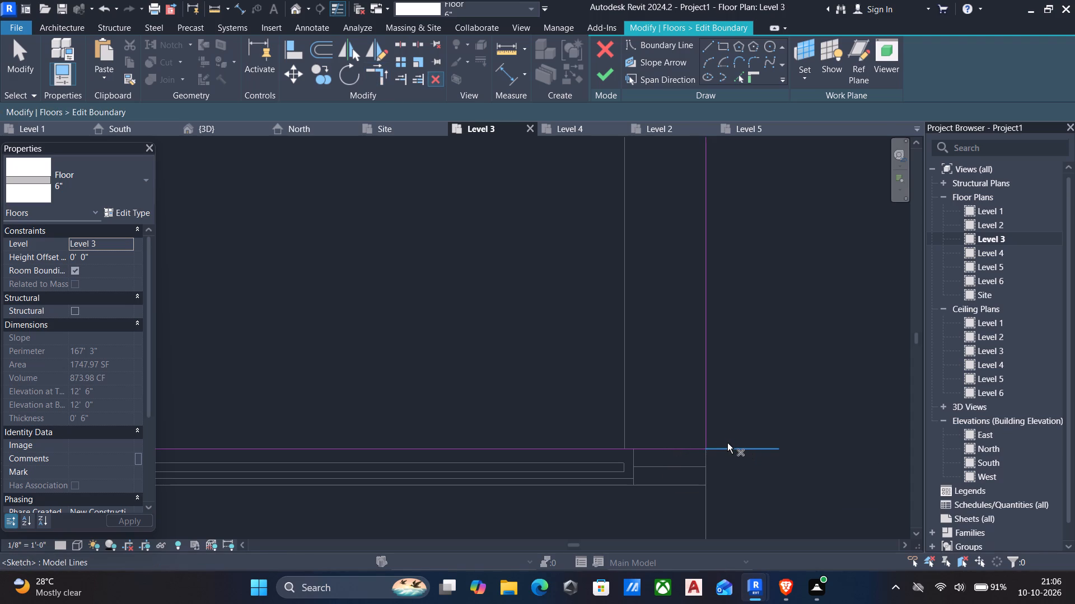
{"action": "key", "text": "Delete"}
{"action": "left_click_drag", "start_coordinate": [758, 479], "coordinate": [756, 423]}
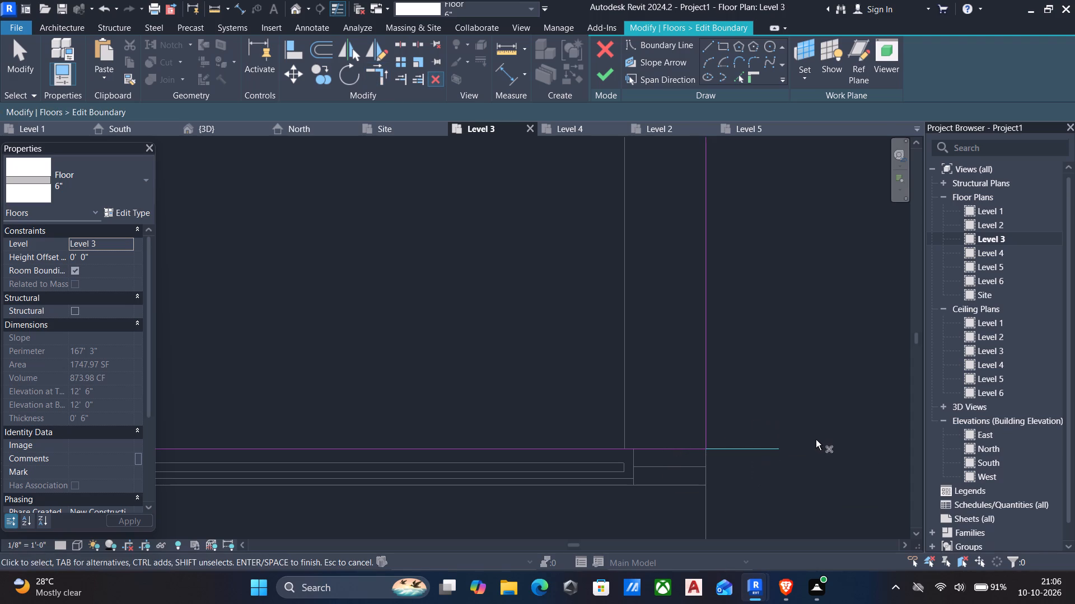
{"action": "key", "text": "Escape"}
{"action": "left_click_drag", "start_coordinate": [811, 477], "coordinate": [747, 400]}
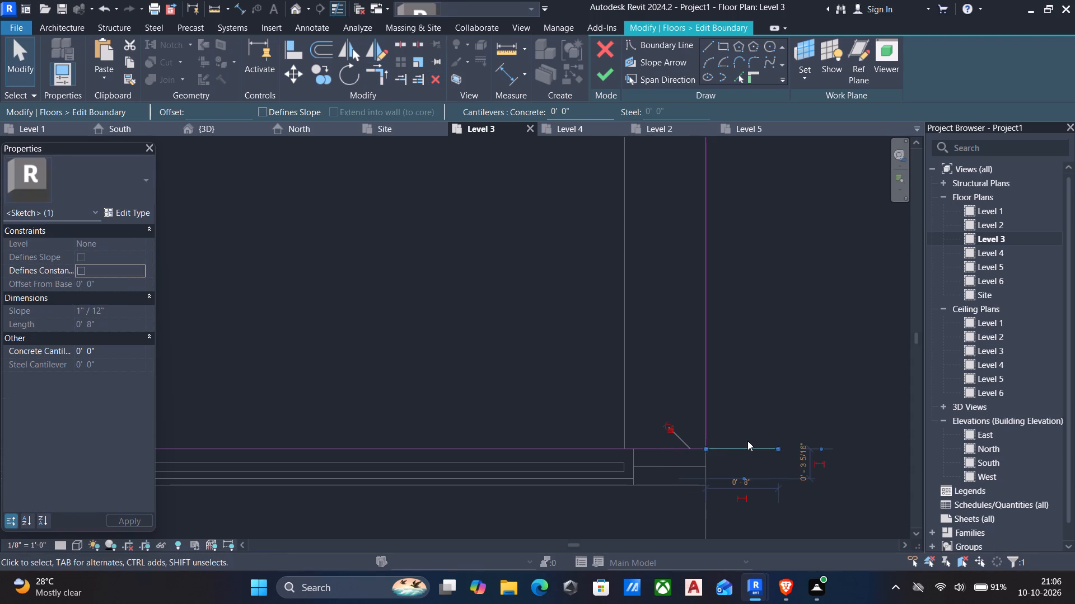
{"action": "key", "text": "Delete"}
{"action": "key", "text": "Delete"}
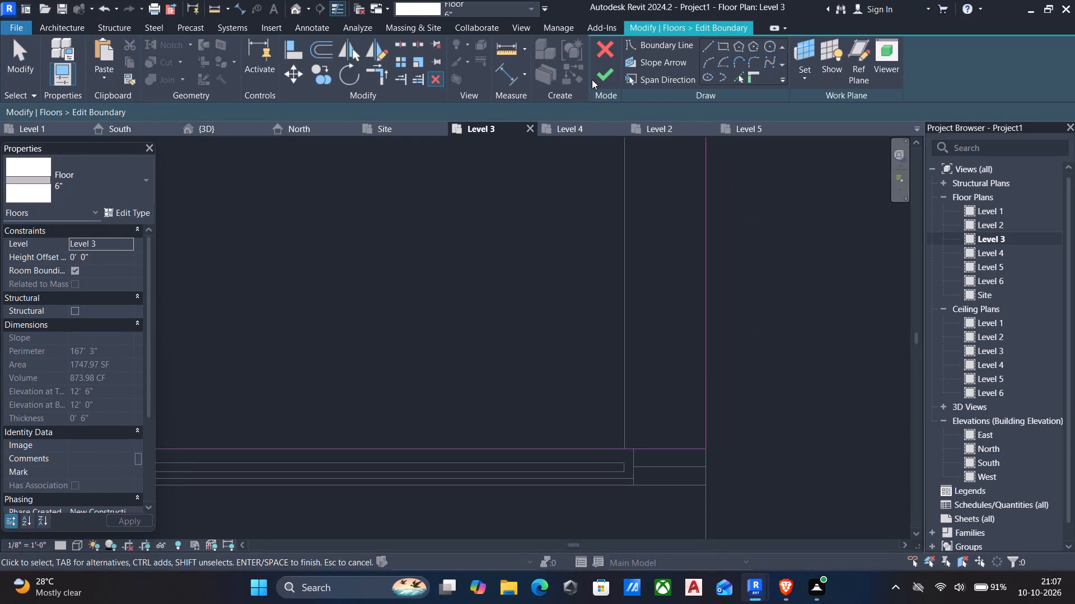
{"action": "left_click", "coordinate": [596, 79]}
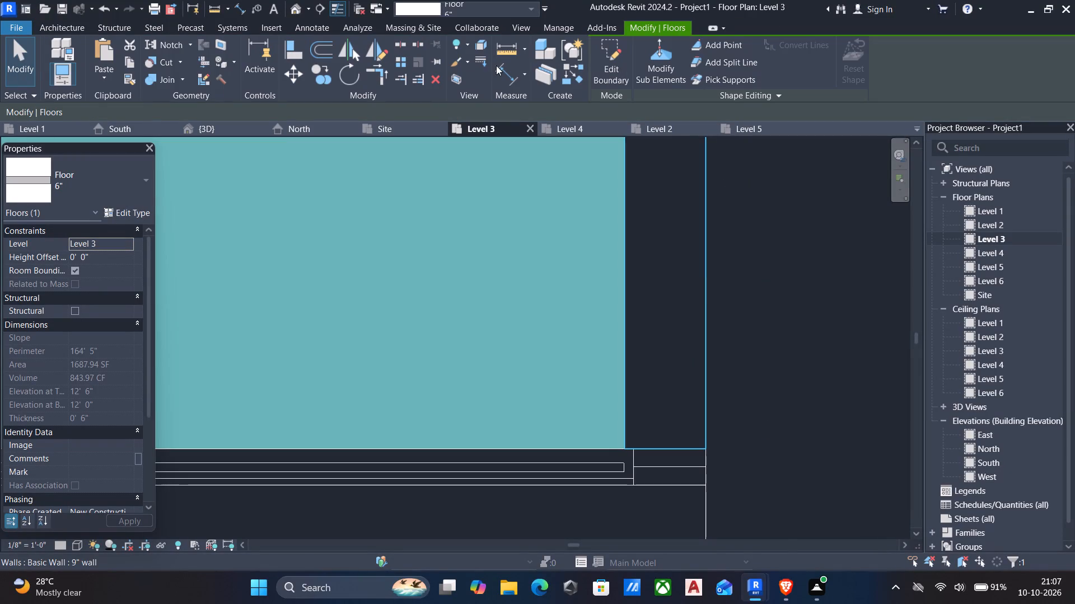
Return to the default 3D view and inspect the balcony floor edge and railing at the southeast corner.
{"action": "scroll", "coordinate": [521, 138], "scroll_direction": "down", "scroll_amount": 6}
{"action": "middle_click_drag", "start_coordinate": [550, 211], "coordinate": [593, 456]}
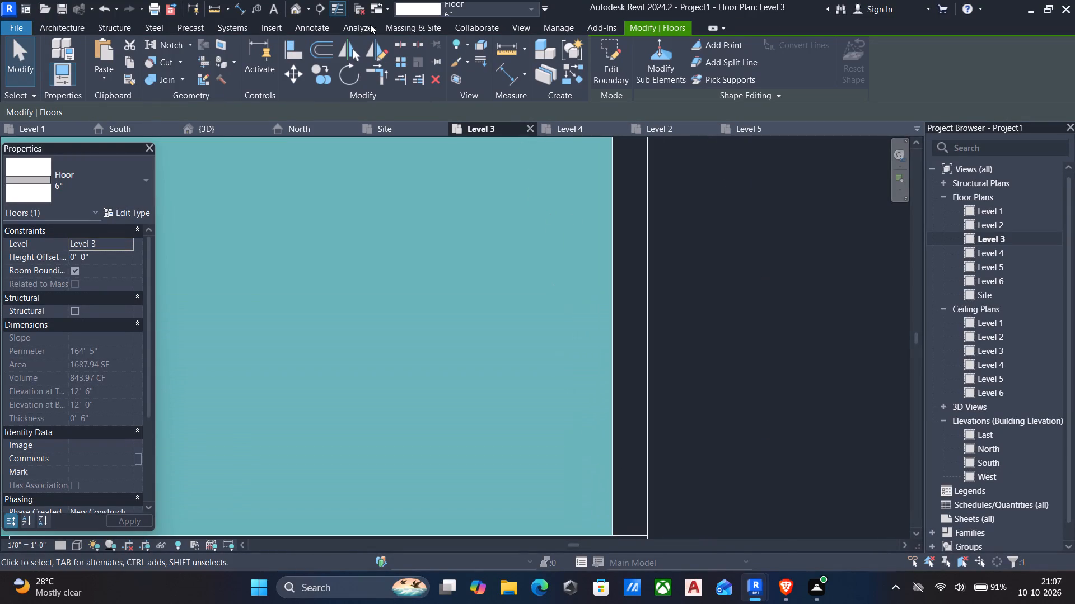
{"action": "left_click", "coordinate": [294, 16]}
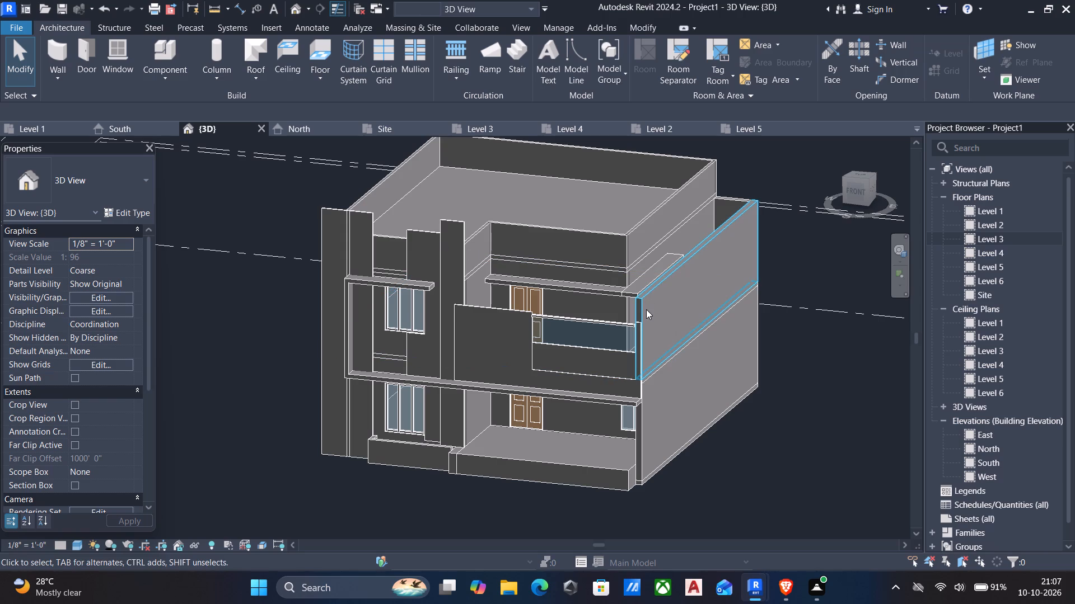
{"action": "middle_click_drag", "start_coordinate": [644, 313], "coordinate": [713, 491], "text": "shift"}
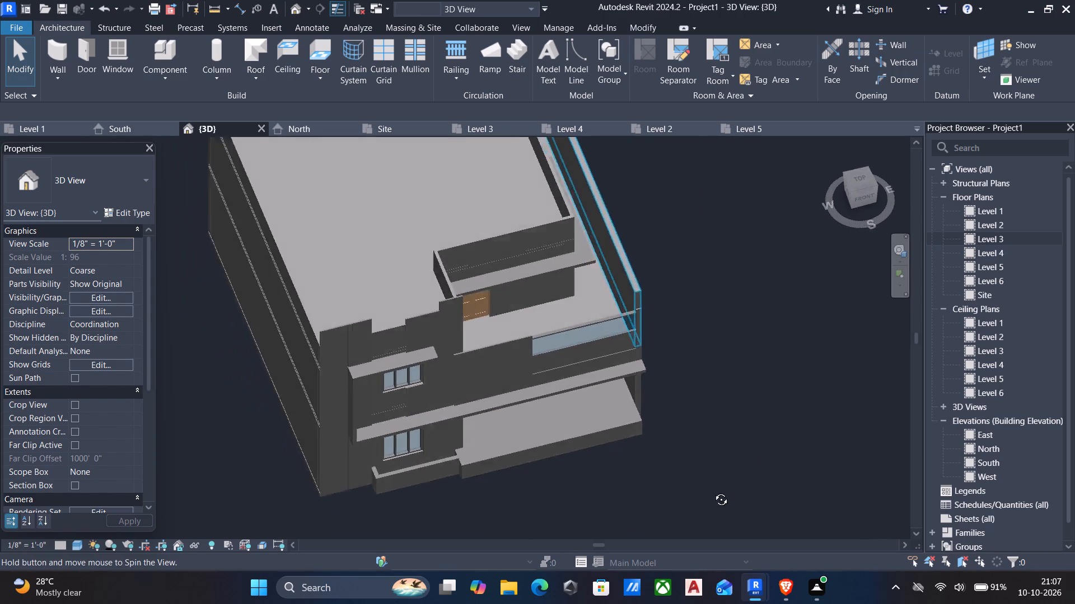
{"action": "middle_click_drag", "start_coordinate": [713, 491], "coordinate": [700, 499], "text": "shift"}
{"action": "scroll", "coordinate": [619, 235], "scroll_direction": "up", "scroll_amount": 7}
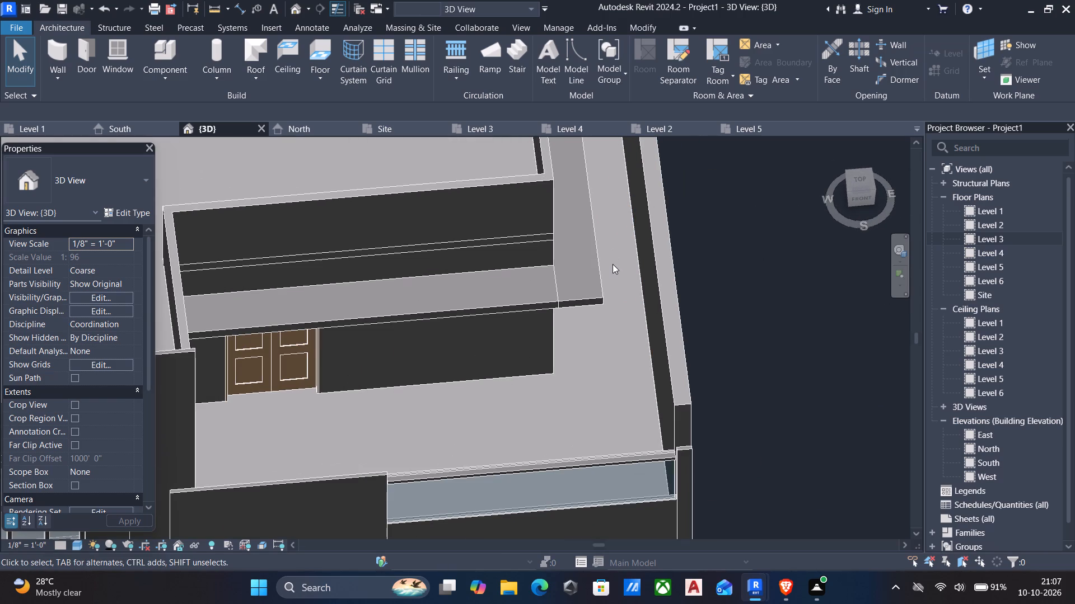
{"action": "middle_click_drag", "start_coordinate": [643, 383], "coordinate": [655, 555], "text": "shift"}
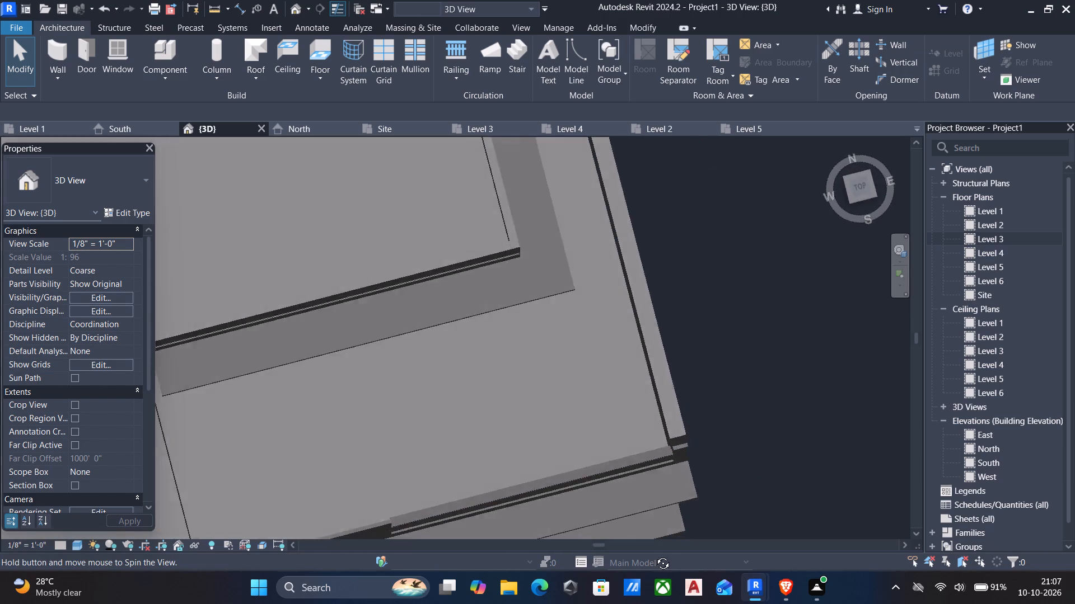
{"action": "middle_click_drag", "start_coordinate": [655, 555], "coordinate": [927, 387], "text": "shift"}
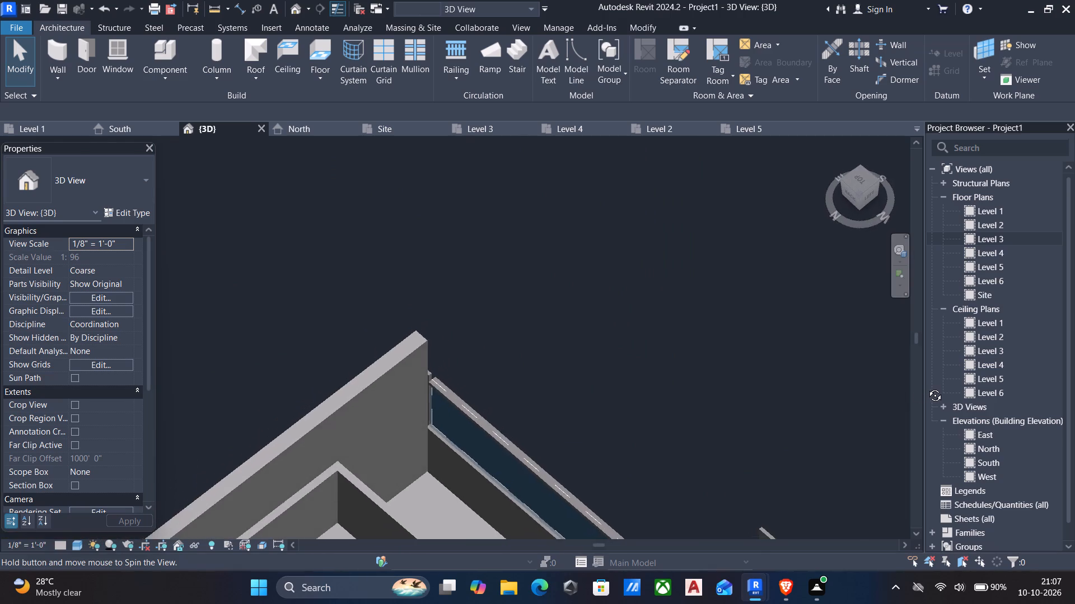
{"action": "middle_click_drag", "start_coordinate": [927, 387], "coordinate": [643, 273], "text": "shift"}
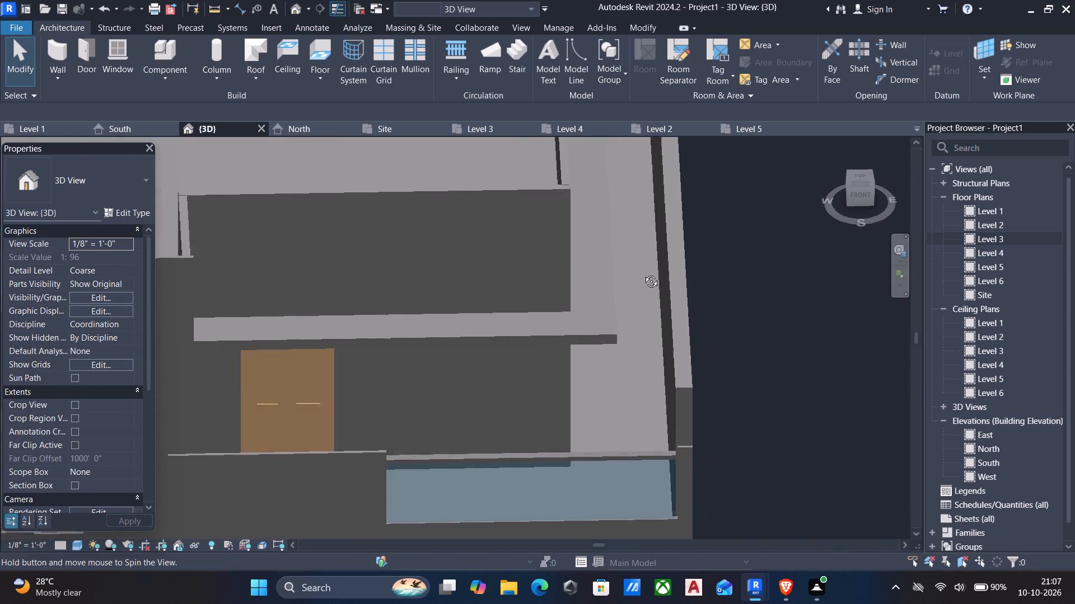
{"action": "middle_click_drag", "start_coordinate": [643, 273], "coordinate": [666, 268], "text": "shift"}
Align the inner edge of the narrow facade panel beside the glass railing with the side wall's inner face.
{"action": "scroll", "coordinate": [682, 454], "scroll_direction": "up", "scroll_amount": 15}
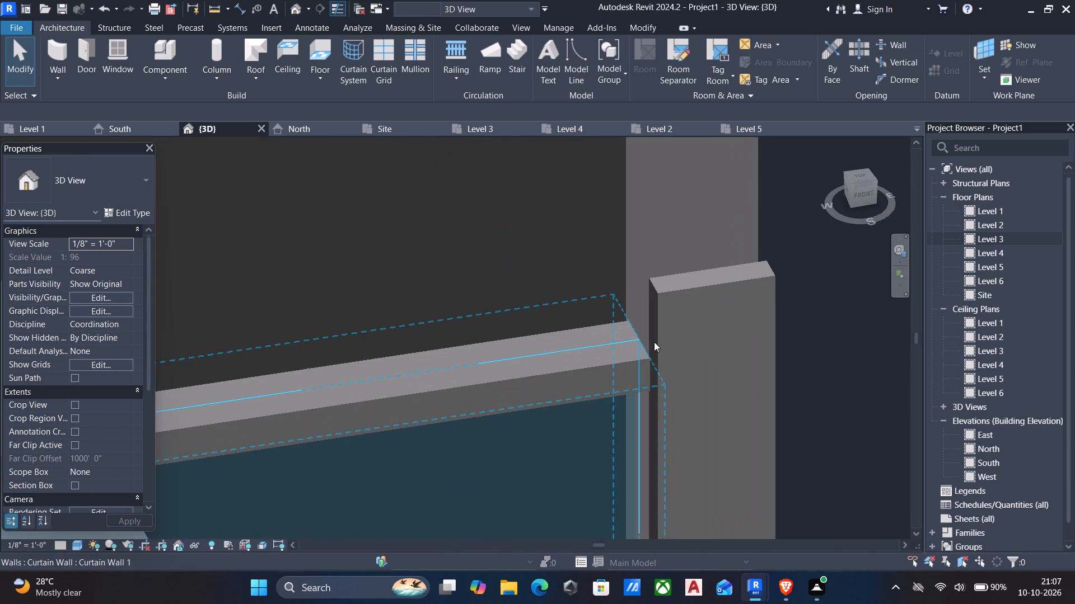
{"action": "middle_click_drag", "start_coordinate": [625, 266], "coordinate": [668, 402]}
{"action": "key", "text": "a"}
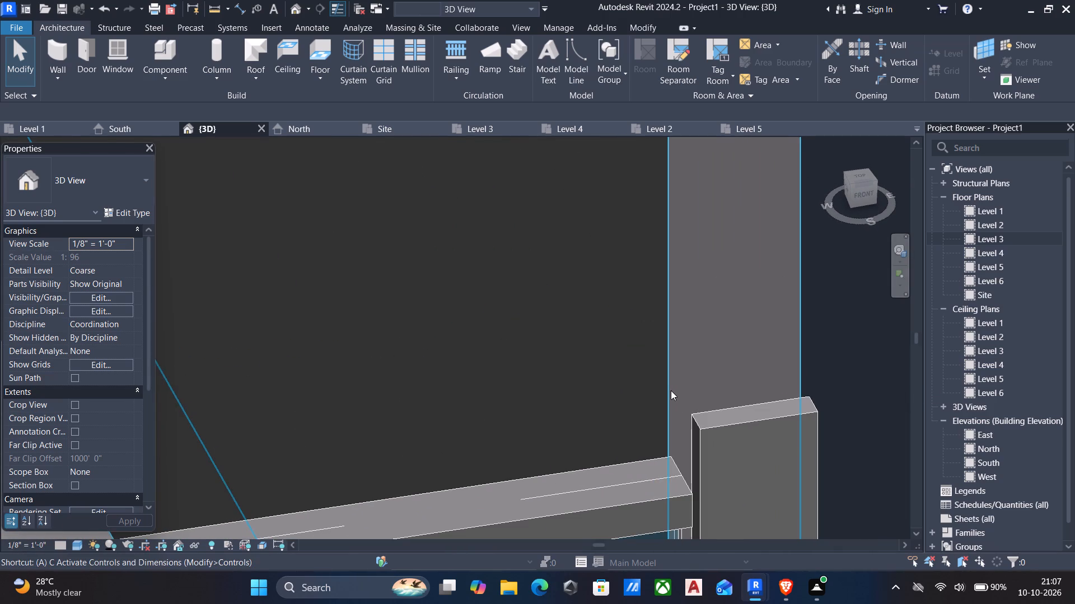
{"action": "key", "text": "l"}
{"action": "scroll", "coordinate": [661, 361], "scroll_direction": "down", "scroll_amount": 8}
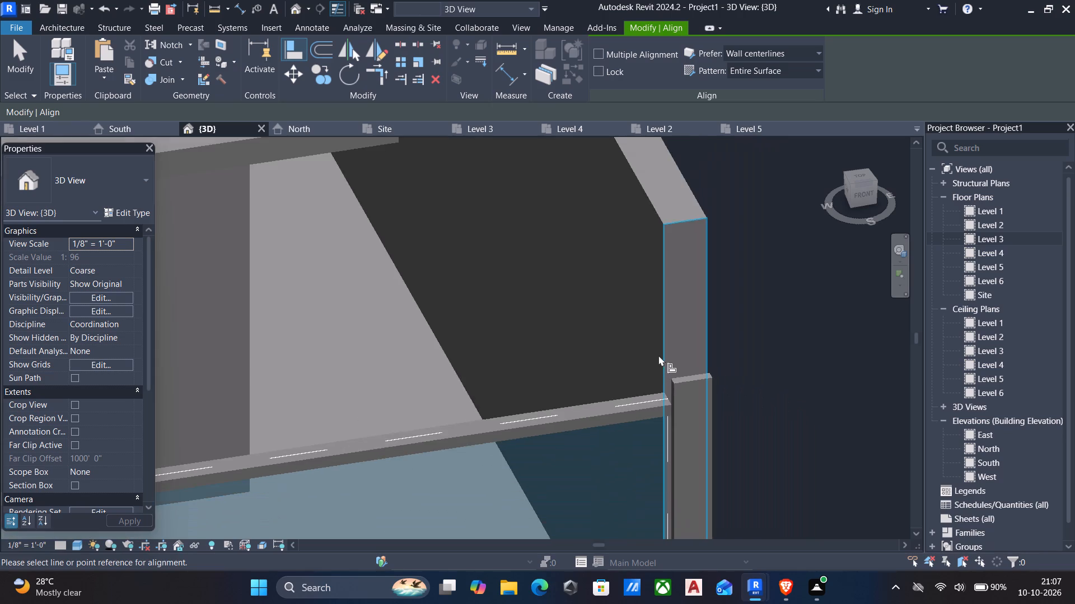
{"action": "scroll", "coordinate": [657, 348], "scroll_direction": "down", "scroll_amount": 5}
{"action": "left_click", "coordinate": [634, 248]}
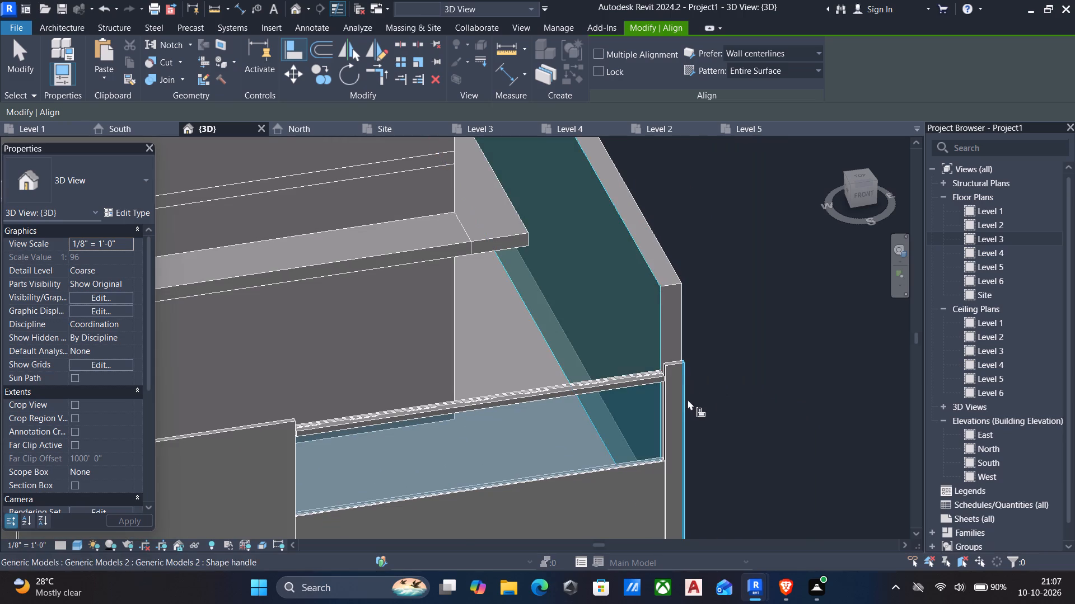
{"action": "scroll", "coordinate": [677, 404], "scroll_direction": "up", "scroll_amount": 6}
{"action": "scroll", "coordinate": [641, 338], "scroll_direction": "up", "scroll_amount": 5}
{"action": "left_click", "coordinate": [669, 327]}
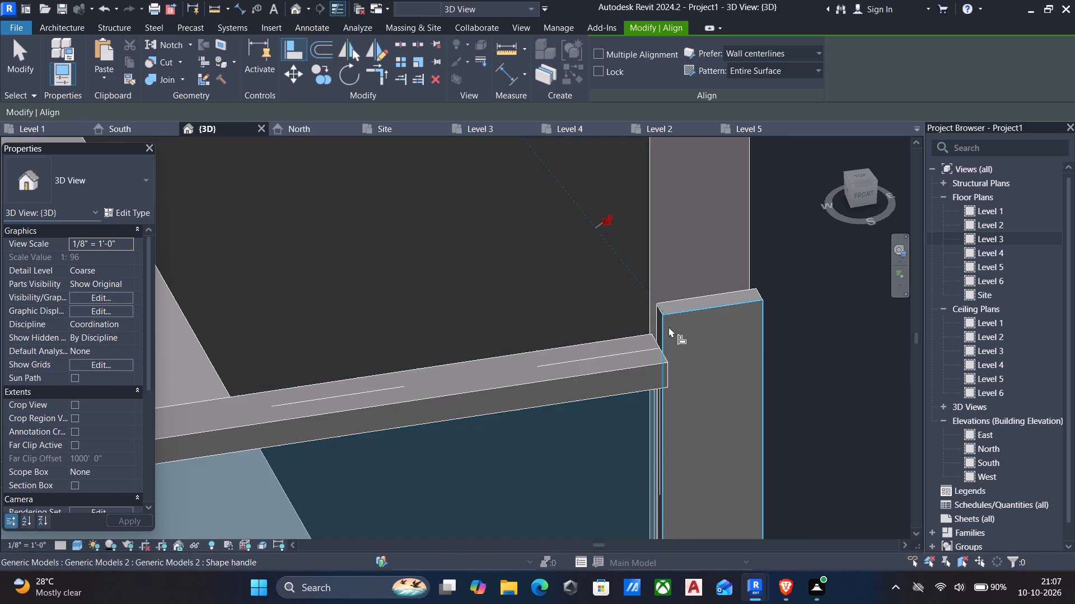
{"action": "scroll", "coordinate": [670, 351], "scroll_direction": "down", "scroll_amount": 12}
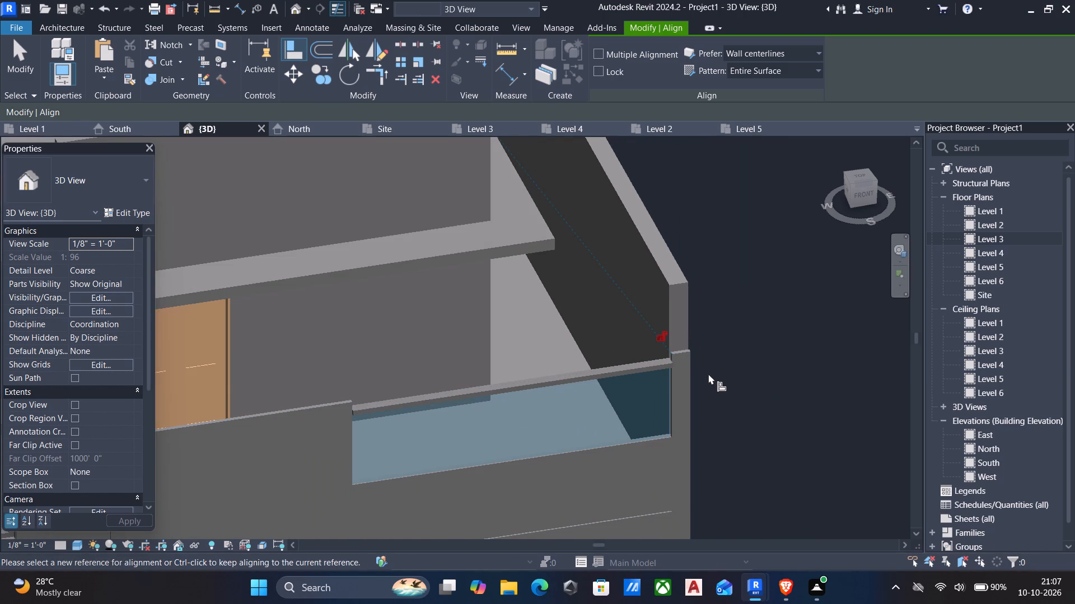
{"action": "key", "text": "Escape"}
Examine the balcony's southeast corner, railing end and front facade from several angles.
{"action": "middle_click_drag", "start_coordinate": [708, 375], "coordinate": [483, 303], "text": "shift"}
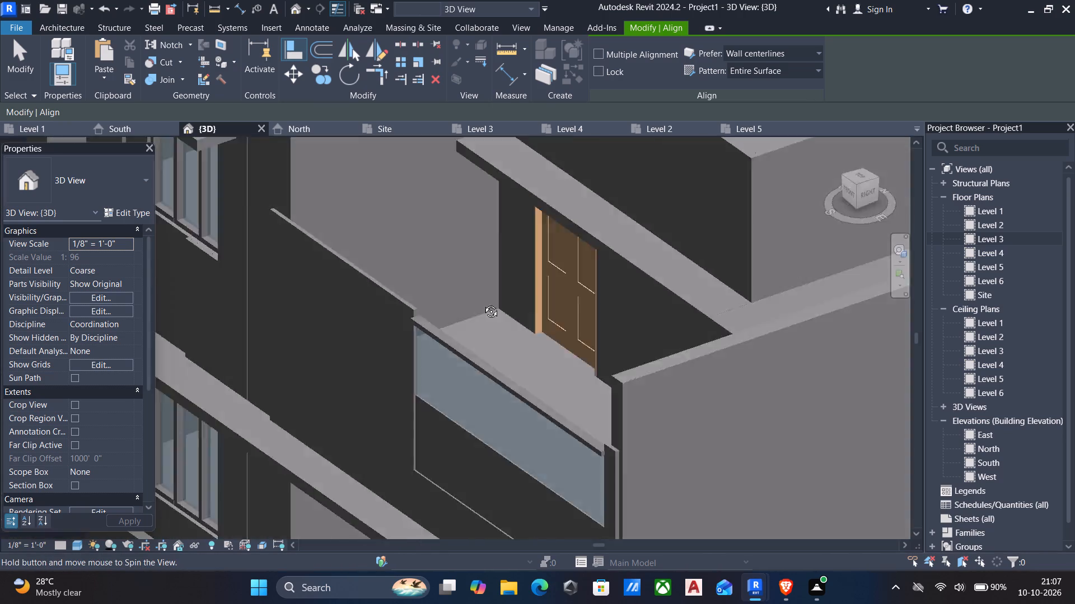
{"action": "middle_click_drag", "start_coordinate": [483, 303], "coordinate": [372, 302], "text": "shift"}
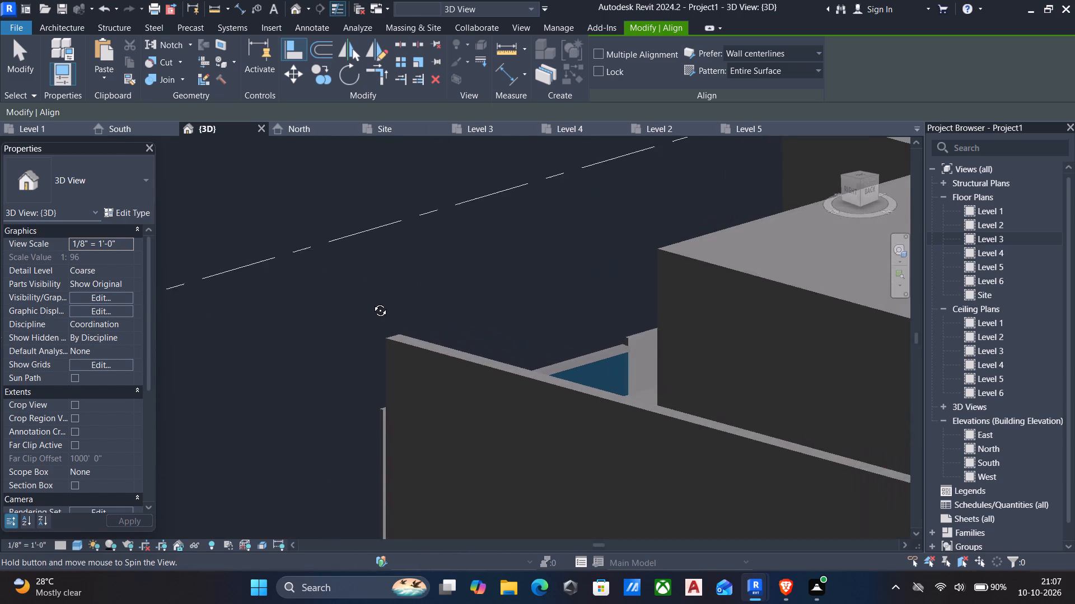
{"action": "middle_click_drag", "start_coordinate": [372, 302], "coordinate": [428, 351], "text": "shift"}
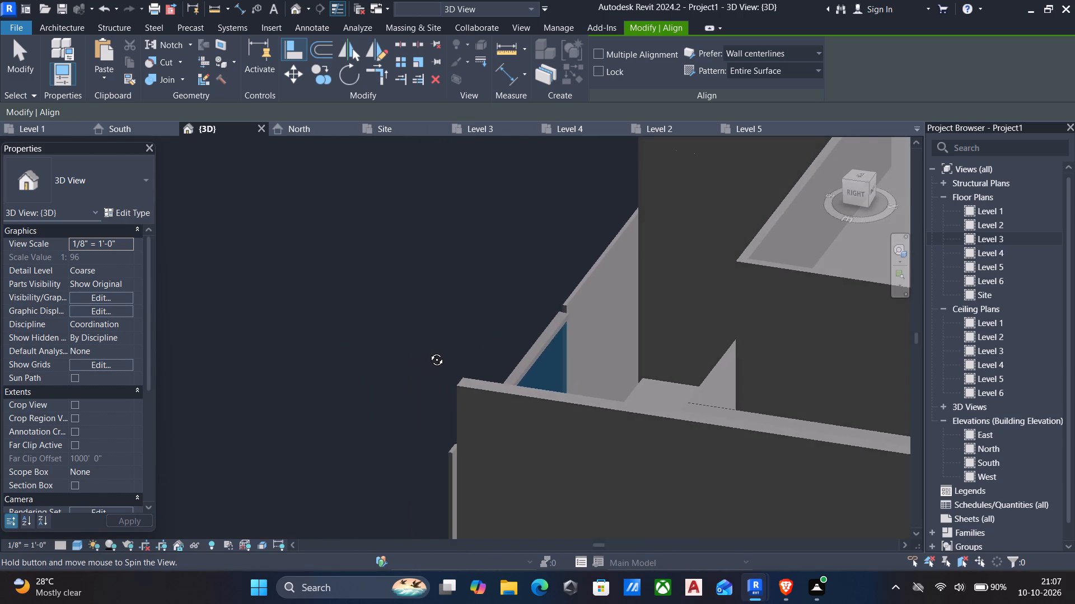
{"action": "middle_click_drag", "start_coordinate": [428, 351], "coordinate": [666, 421], "text": "shift"}
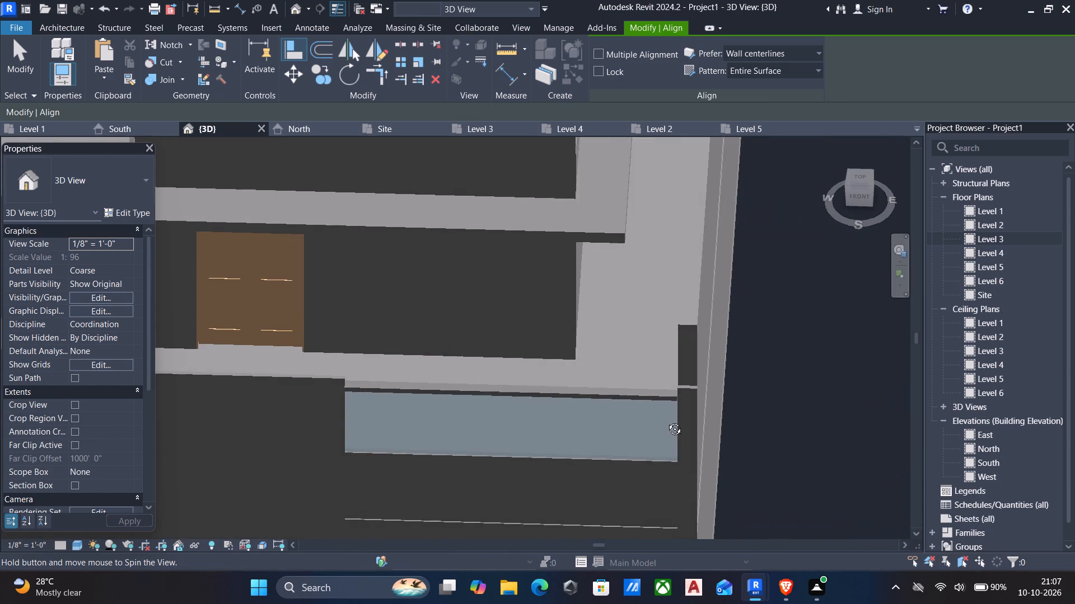
{"action": "middle_click_drag", "start_coordinate": [666, 421], "coordinate": [671, 339], "text": "shift"}
{"action": "scroll", "coordinate": [669, 345], "scroll_direction": "down", "scroll_amount": 7}
{"action": "middle_click_drag", "start_coordinate": [656, 370], "coordinate": [622, 235]}
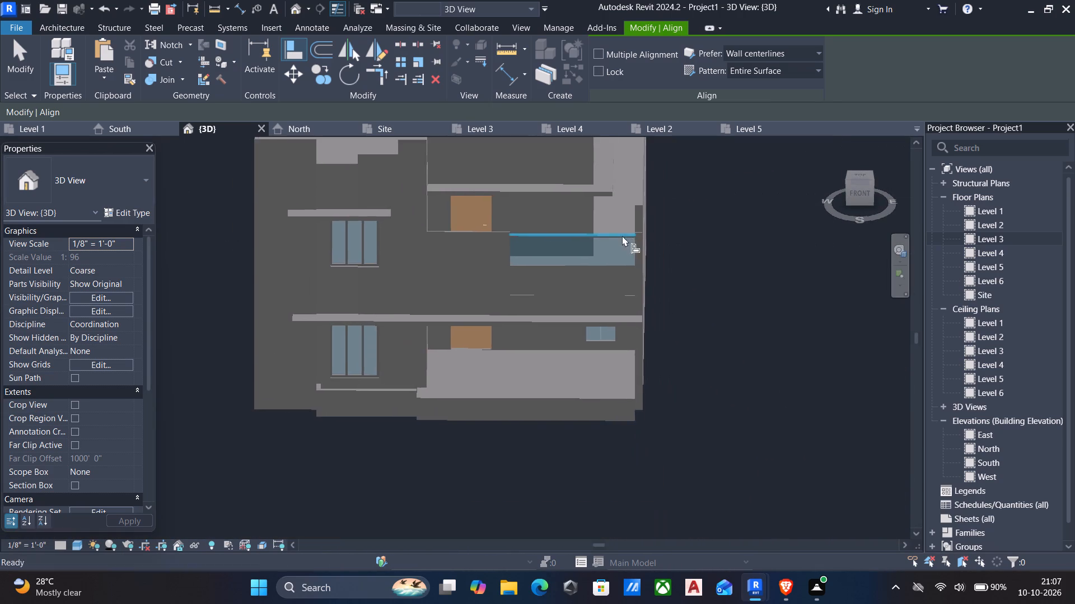
{"action": "middle_click_drag", "start_coordinate": [571, 216], "coordinate": [613, 349]}
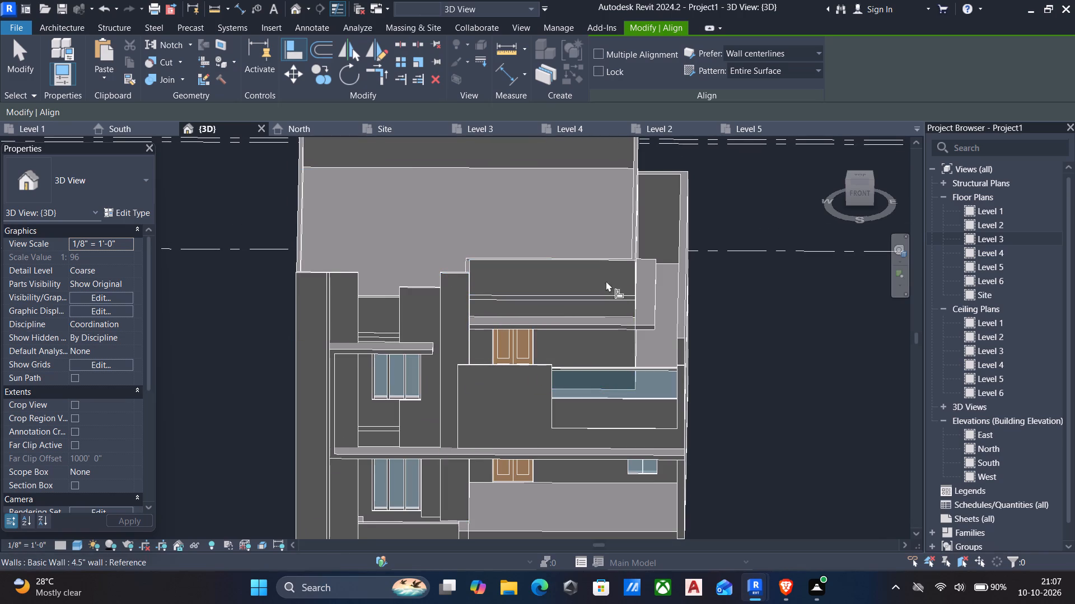
Orient the 3D view to the front and open the facade's generic model for in-place editing.
{"action": "left_click", "coordinate": [854, 196]}
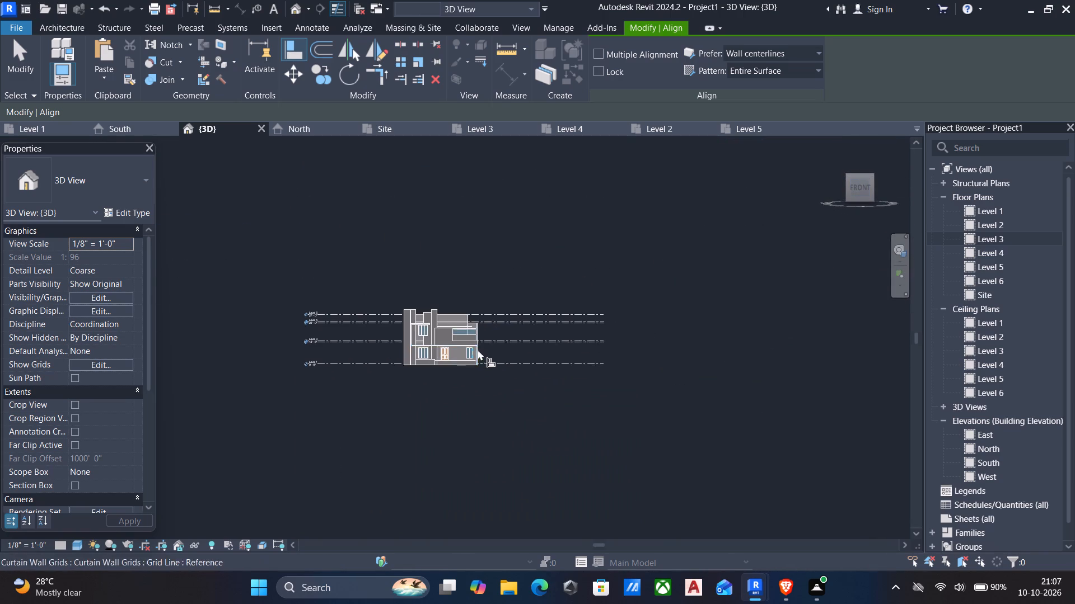
{"action": "scroll", "coordinate": [478, 350], "scroll_direction": "up", "scroll_amount": 7}
{"action": "scroll", "coordinate": [376, 249], "scroll_direction": "up", "scroll_amount": 7}
{"action": "key", "text": "Escape"}
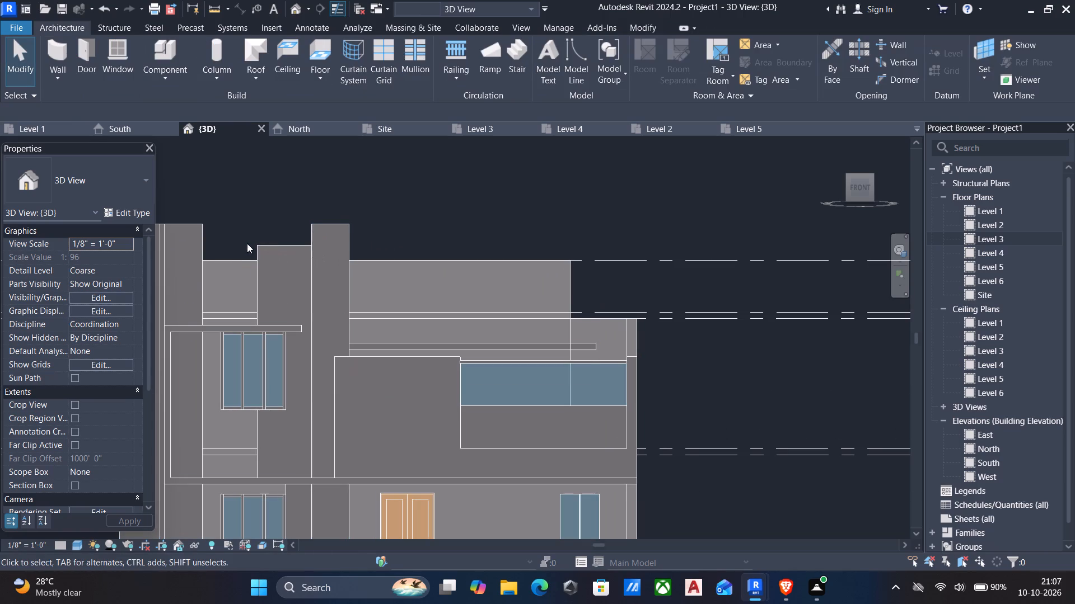
{"action": "middle_click_drag", "start_coordinate": [245, 246], "coordinate": [260, 249]}
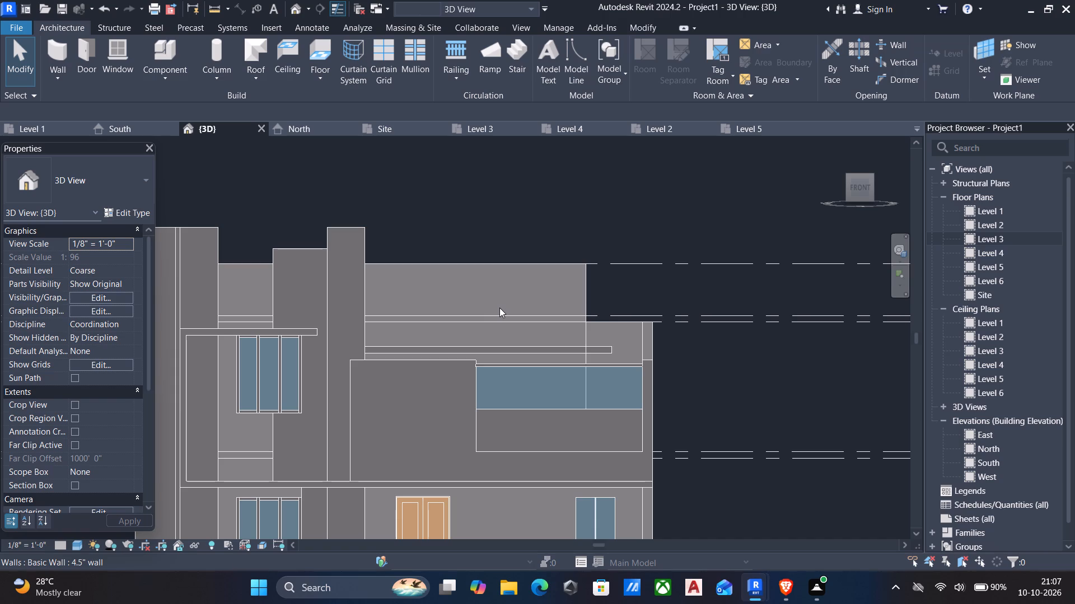
{"action": "left_click", "coordinate": [285, 248]}
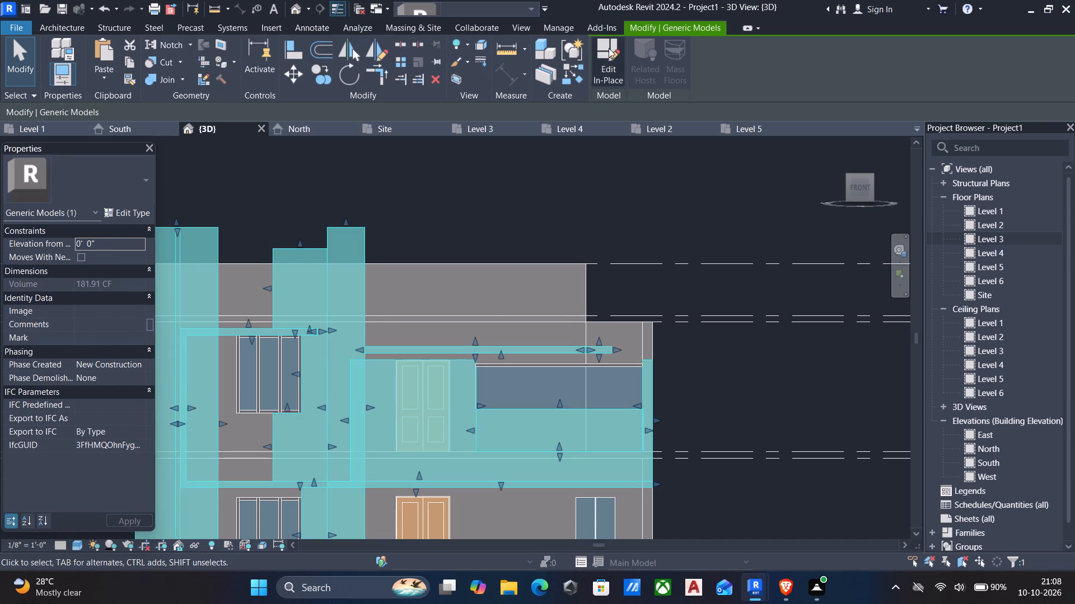
{"action": "left_click", "coordinate": [607, 50]}
Start a void extrusion in the facade model and set its work plane on the shorter panel beside the upper window.
{"action": "left_click", "coordinate": [47, 29]}
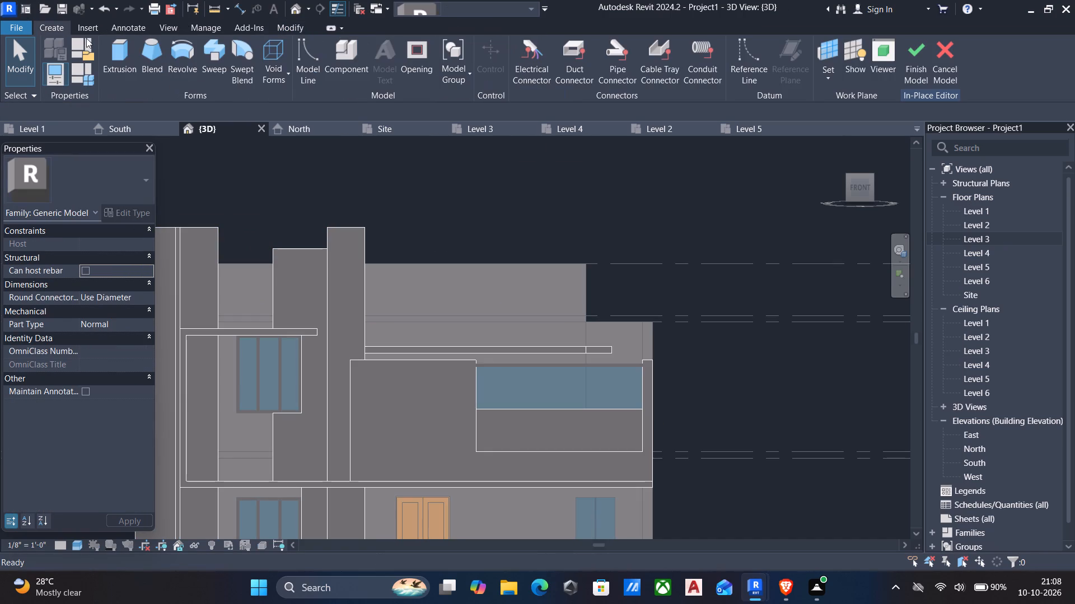
{"action": "left_click", "coordinate": [286, 80]}
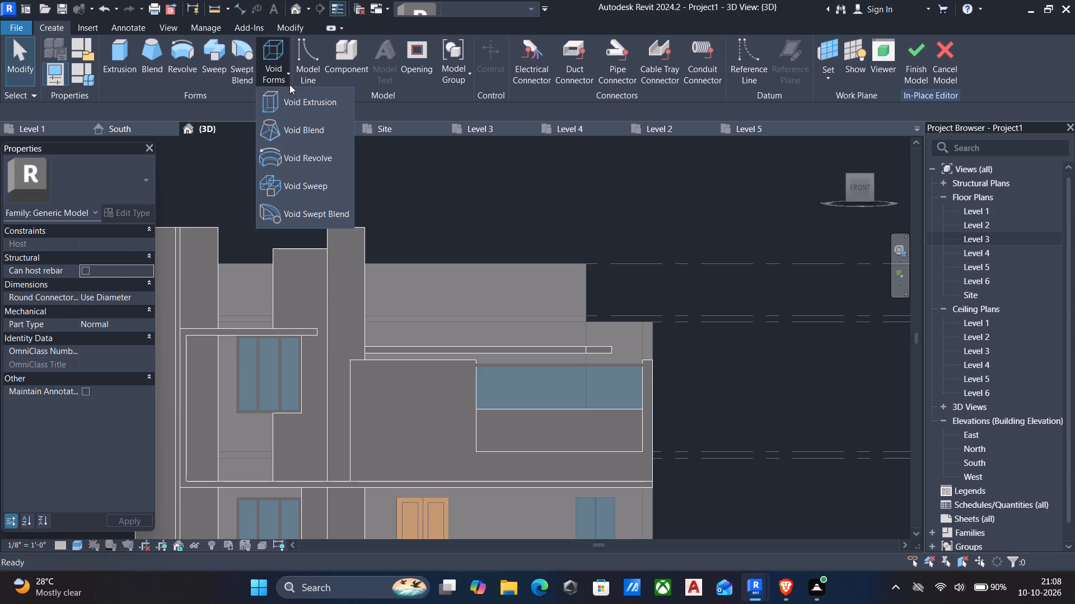
{"action": "left_click", "coordinate": [306, 95]}
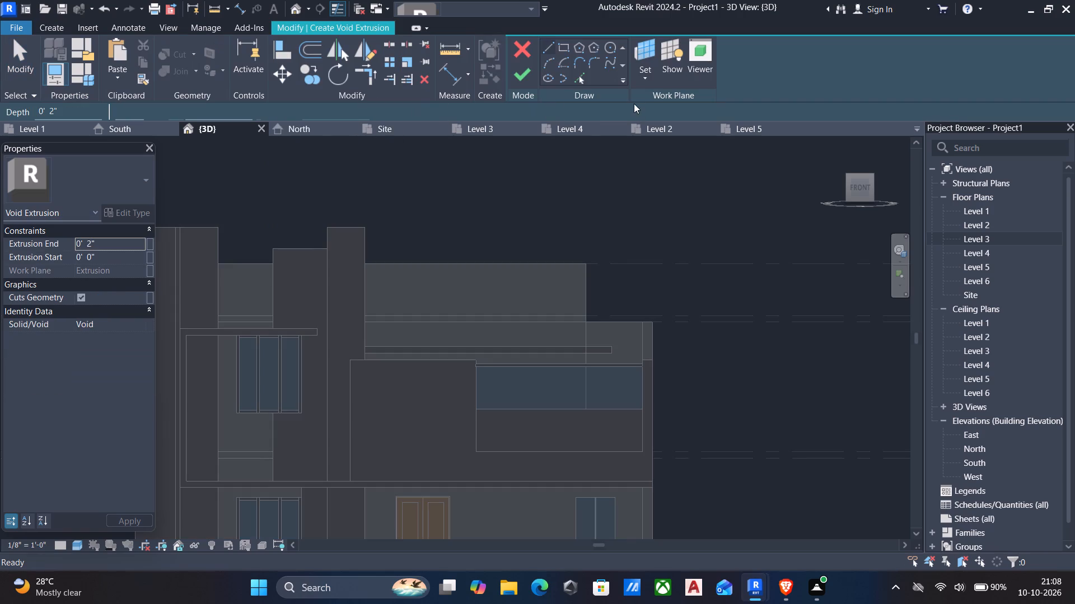
{"action": "left_click", "coordinate": [643, 78]}
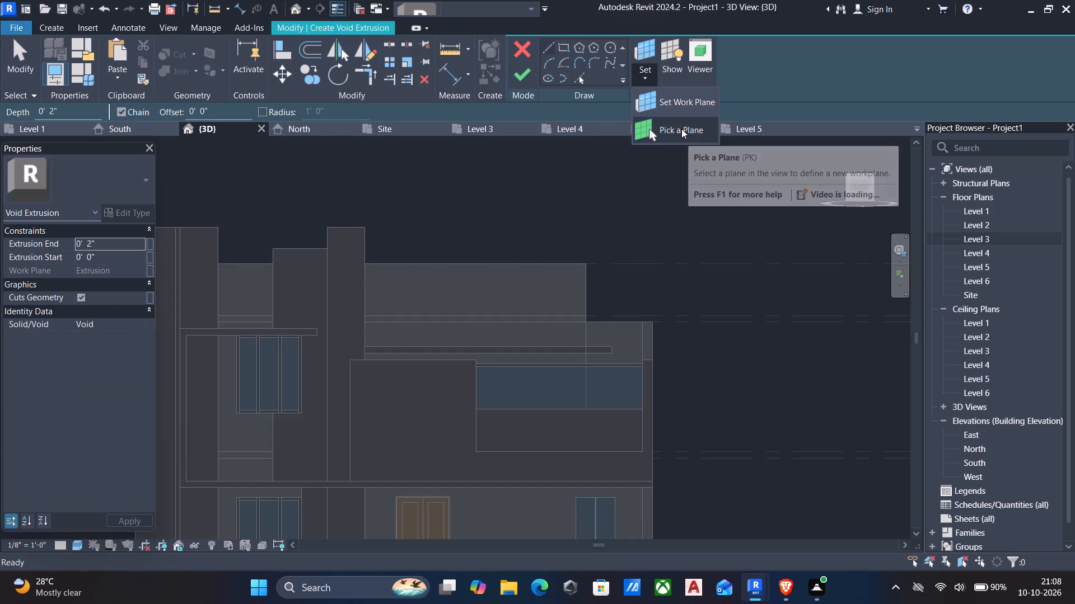
{"action": "left_click", "coordinate": [681, 129]}
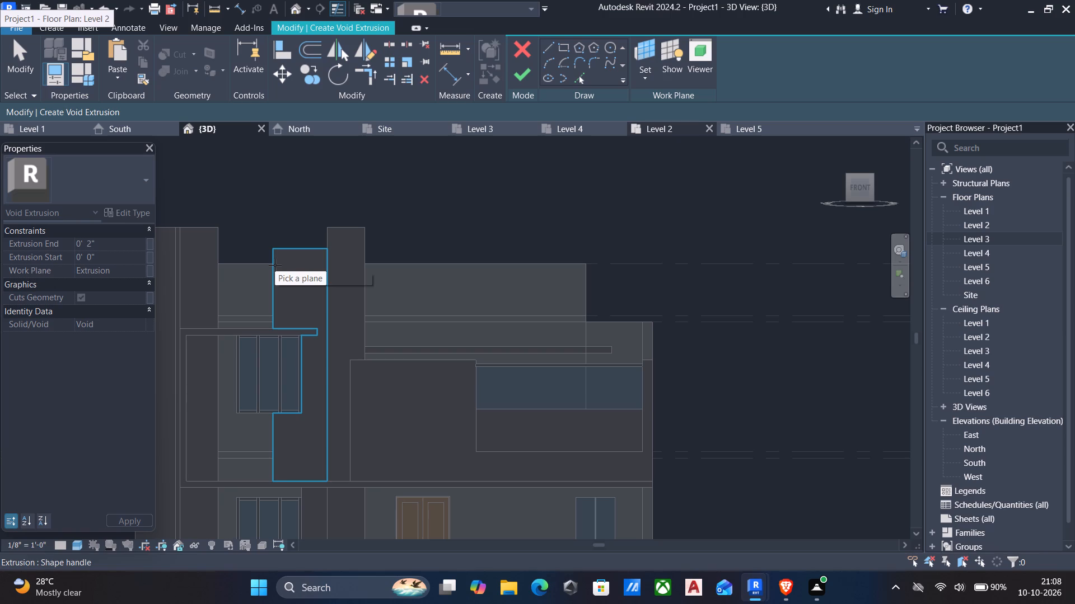
{"action": "left_click", "coordinate": [275, 265]}
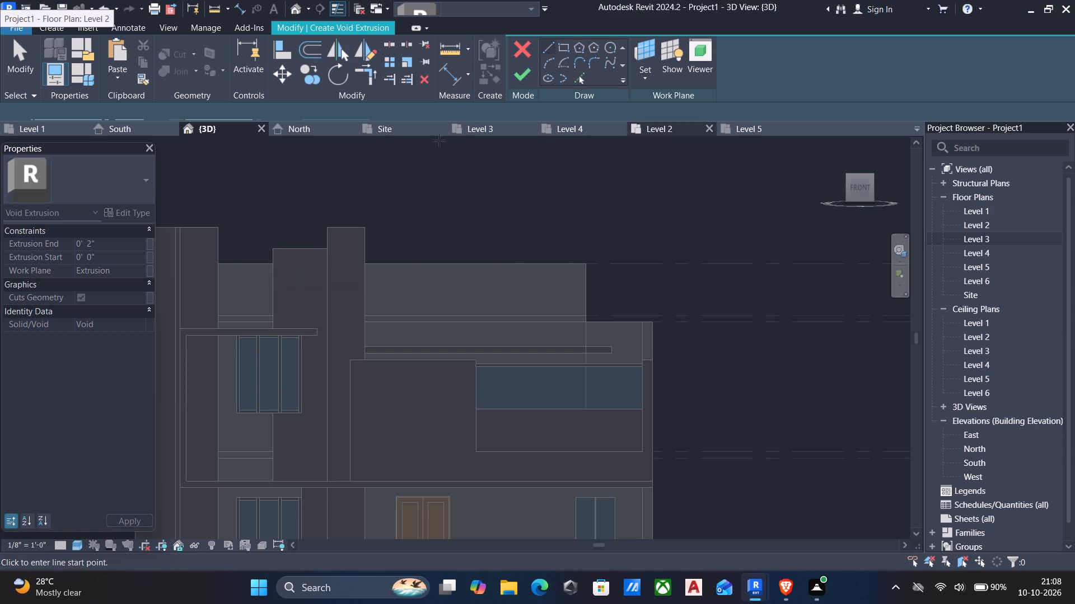
Sketch a thin horizontal rectangle about 4'-2" long across the panel's full width, just below its top edge.
{"action": "left_click", "coordinate": [562, 45]}
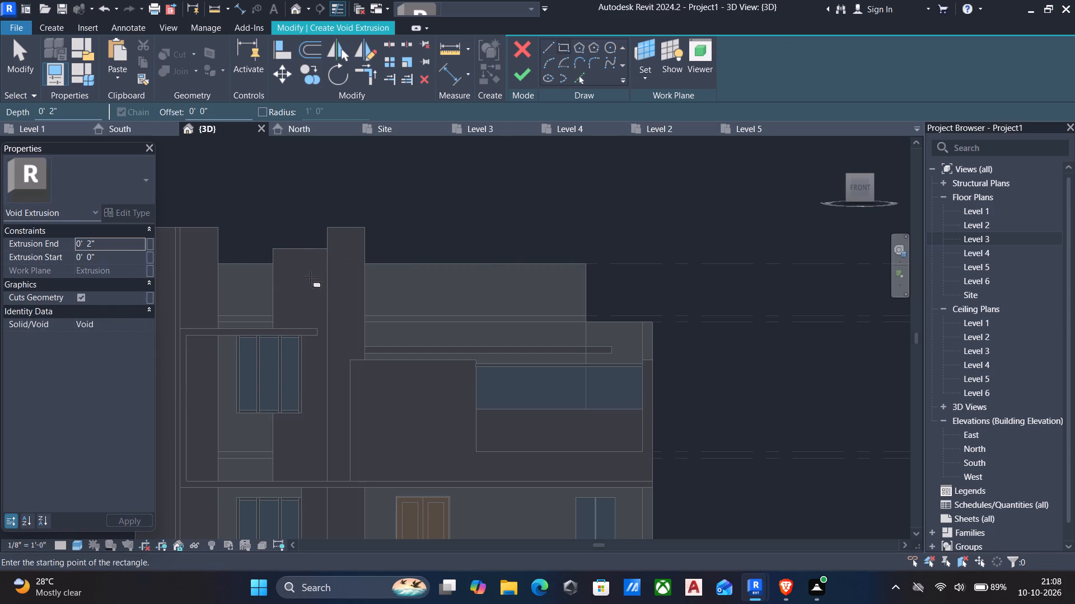
{"action": "scroll", "coordinate": [287, 265], "scroll_direction": "up", "scroll_amount": 6}
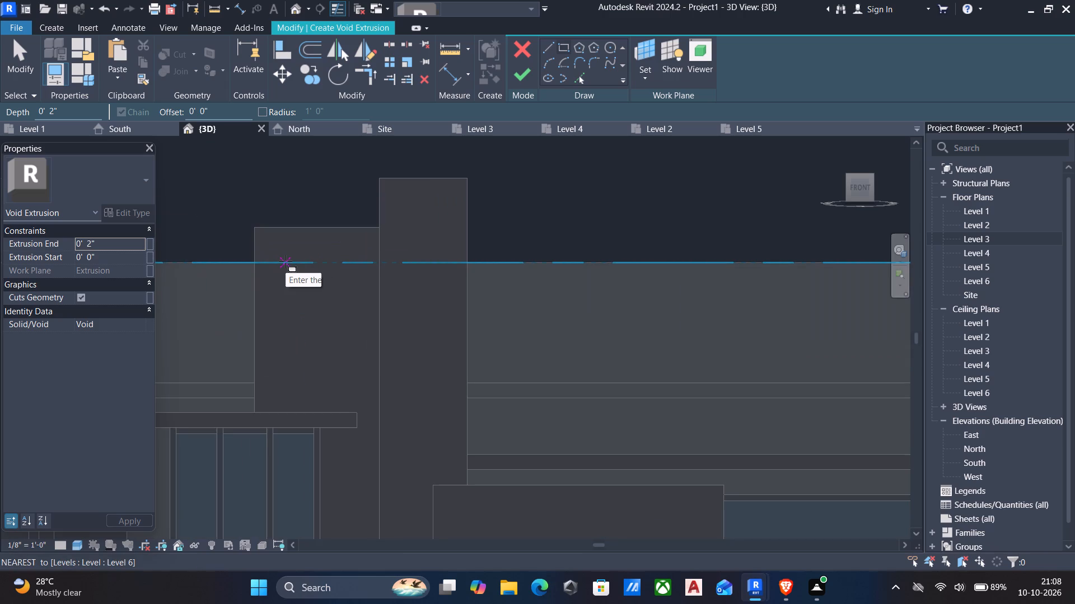
{"action": "scroll", "coordinate": [258, 254], "scroll_direction": "up", "scroll_amount": 2}
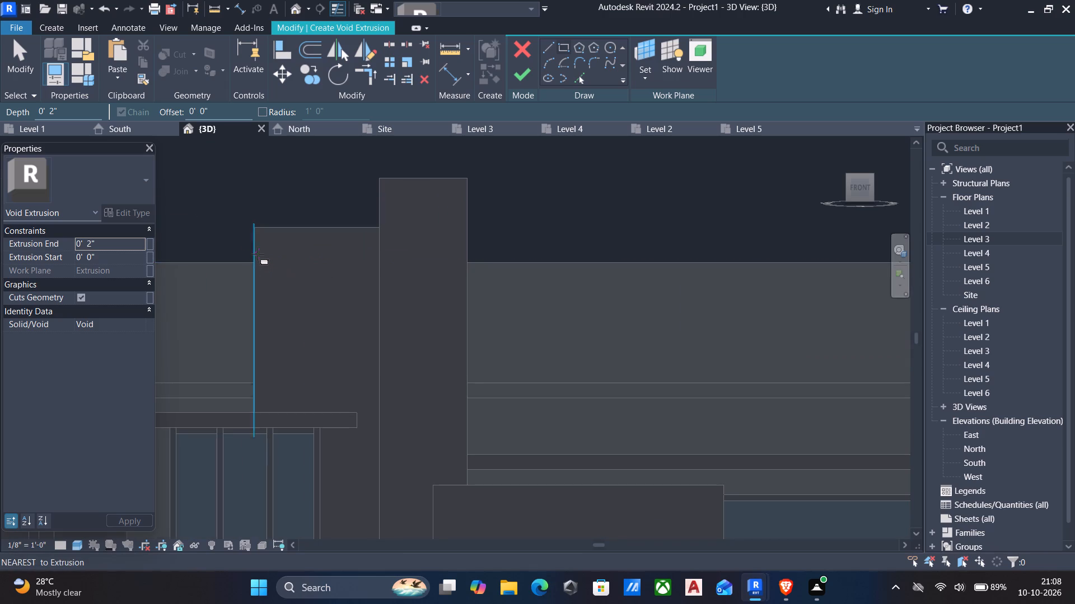
{"action": "scroll", "coordinate": [258, 254], "scroll_direction": "up", "scroll_amount": 2}
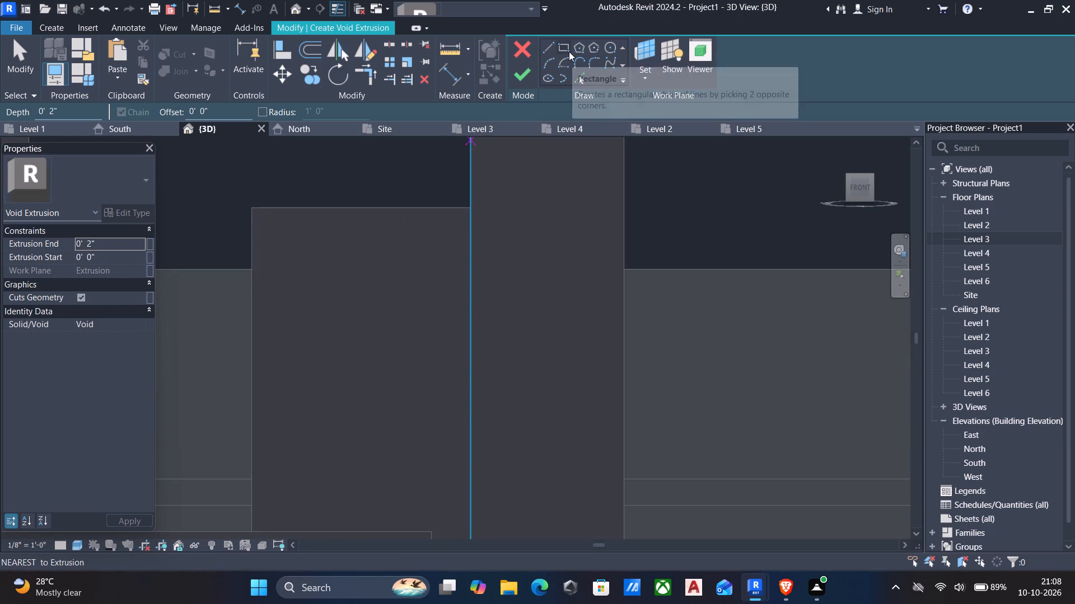
{"action": "left_click", "coordinate": [562, 43]}
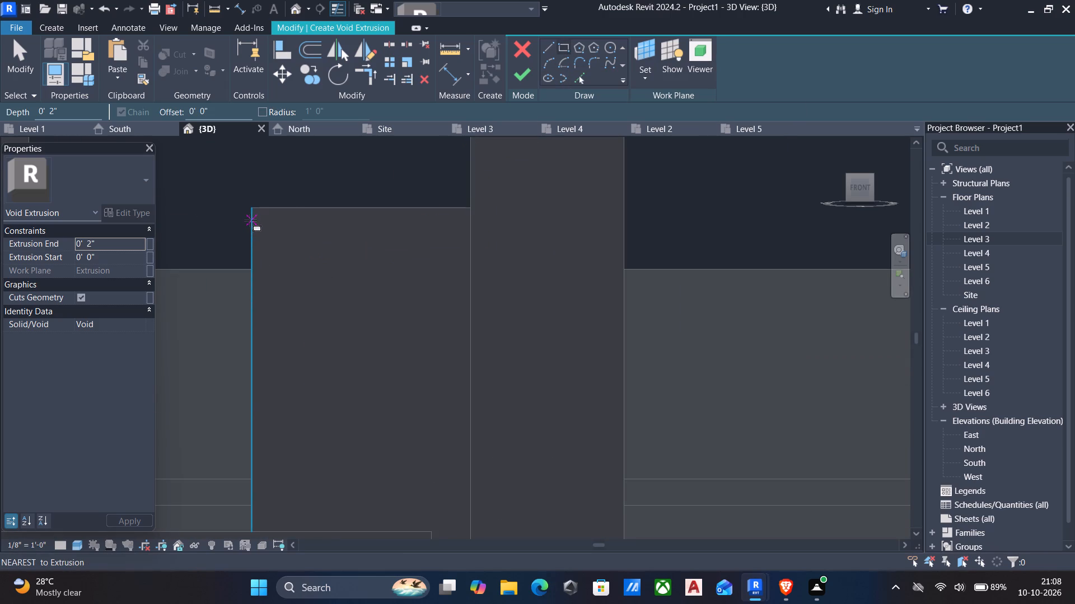
{"action": "scroll", "coordinate": [256, 229], "scroll_direction": "up", "scroll_amount": 3}
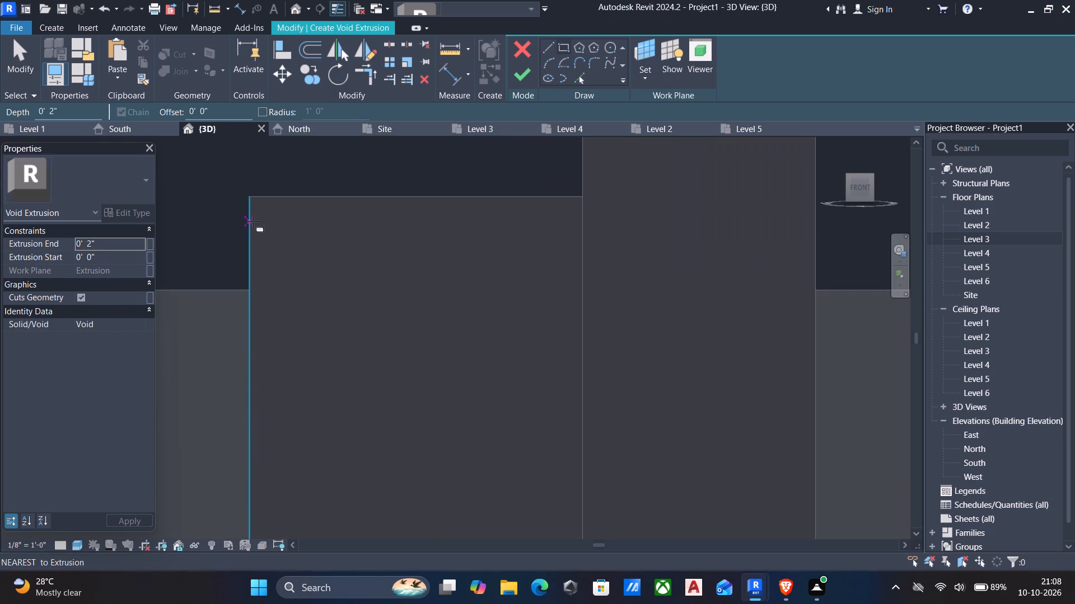
{"action": "left_click", "coordinate": [248, 228]}
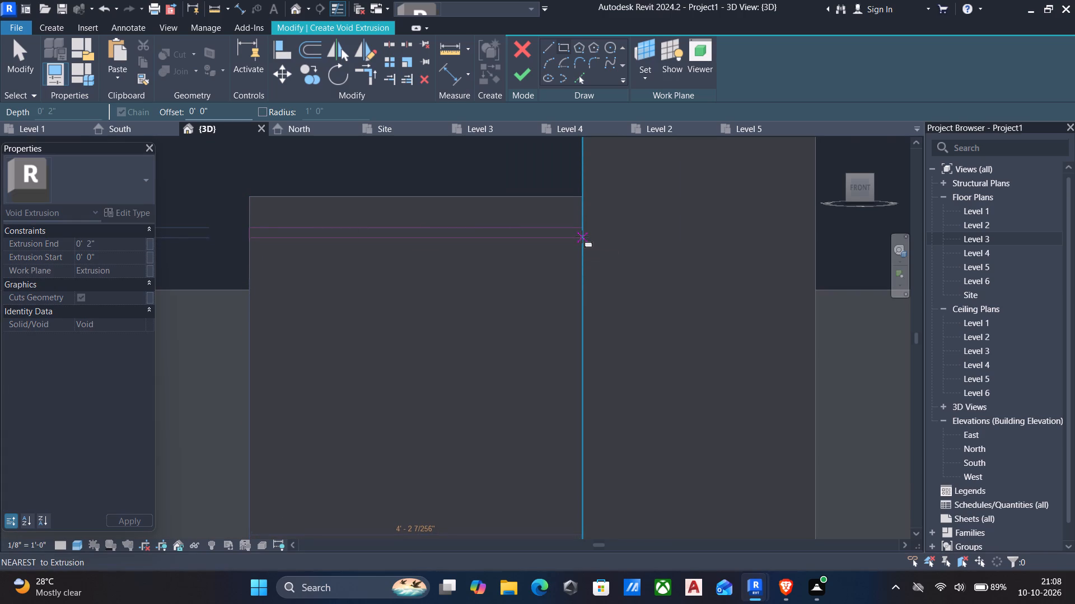
{"action": "scroll", "coordinate": [582, 237], "scroll_direction": "up", "scroll_amount": 9}
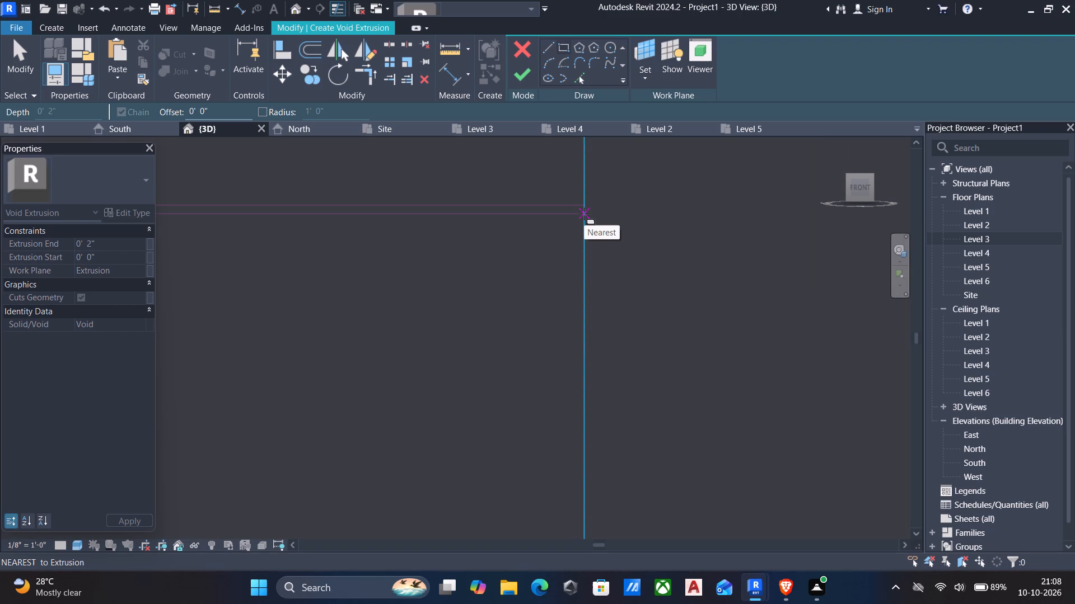
{"action": "scroll", "coordinate": [584, 214], "scroll_direction": "up", "scroll_amount": 10}
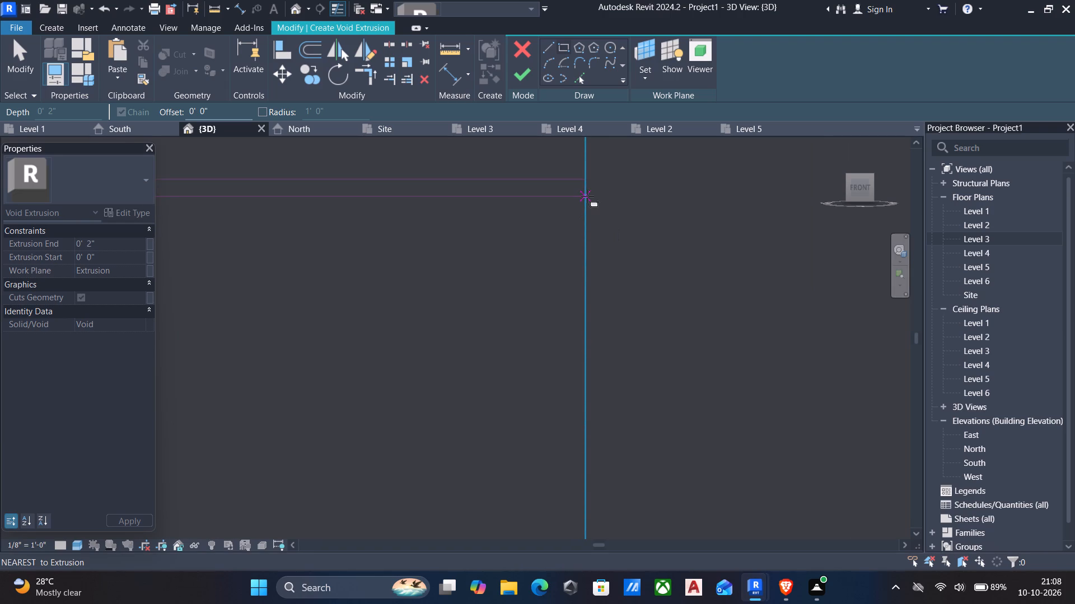
{"action": "left_click", "coordinate": [587, 196]}
{"action": "scroll", "coordinate": [576, 216], "scroll_direction": "down", "scroll_amount": 13}
{"action": "scroll", "coordinate": [549, 269], "scroll_direction": "down", "scroll_amount": 6}
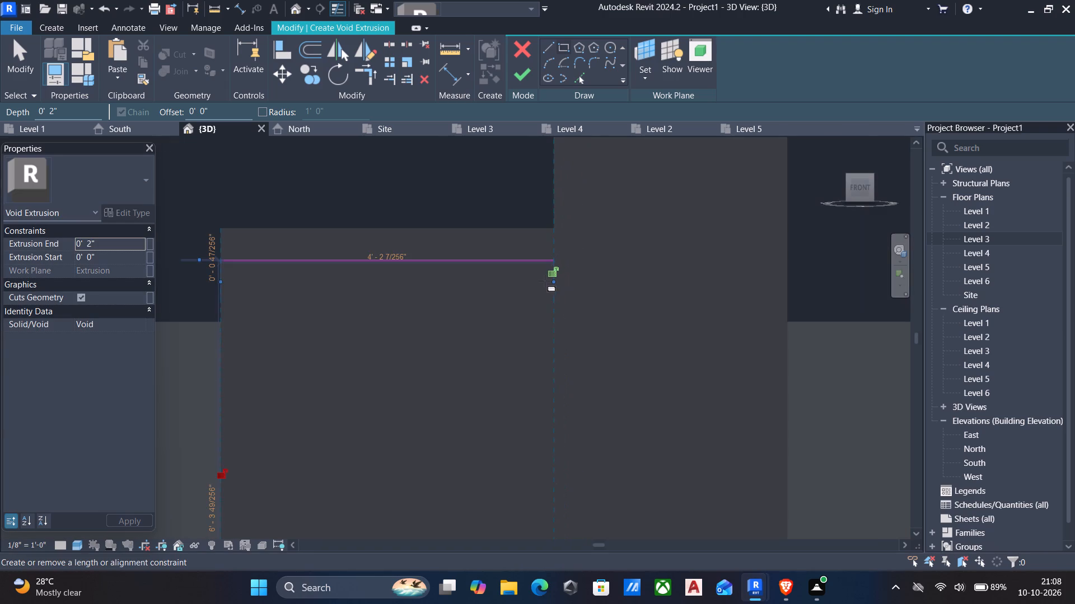
{"action": "key", "text": "Escape"}
{"action": "key", "text": "Escape"}
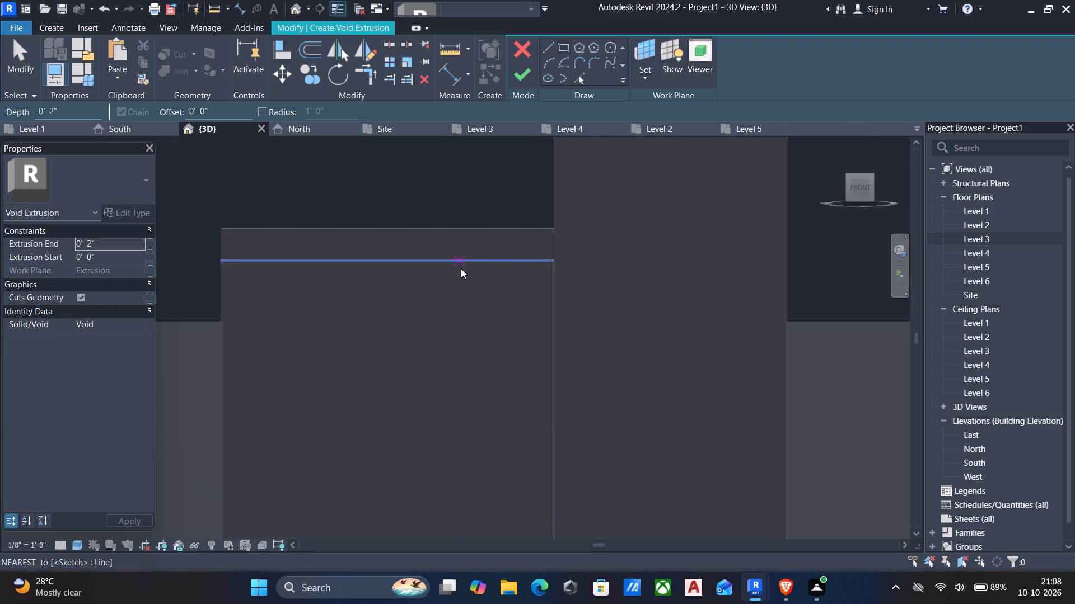
Nudge the thin rectangle's lower line slightly down to make the groove profile thicker.
{"action": "scroll", "coordinate": [462, 272], "scroll_direction": "up", "scroll_amount": 12}
{"action": "left_click", "coordinate": [453, 238]}
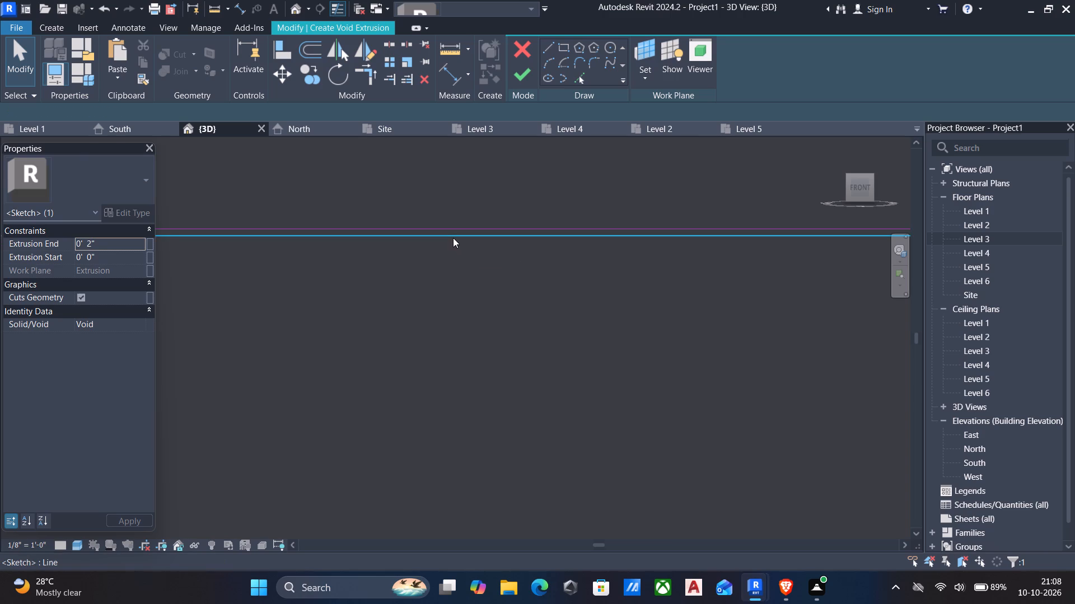
{"action": "scroll", "coordinate": [464, 290], "scroll_direction": "down", "scroll_amount": 14}
{"action": "key", "text": "Down"}
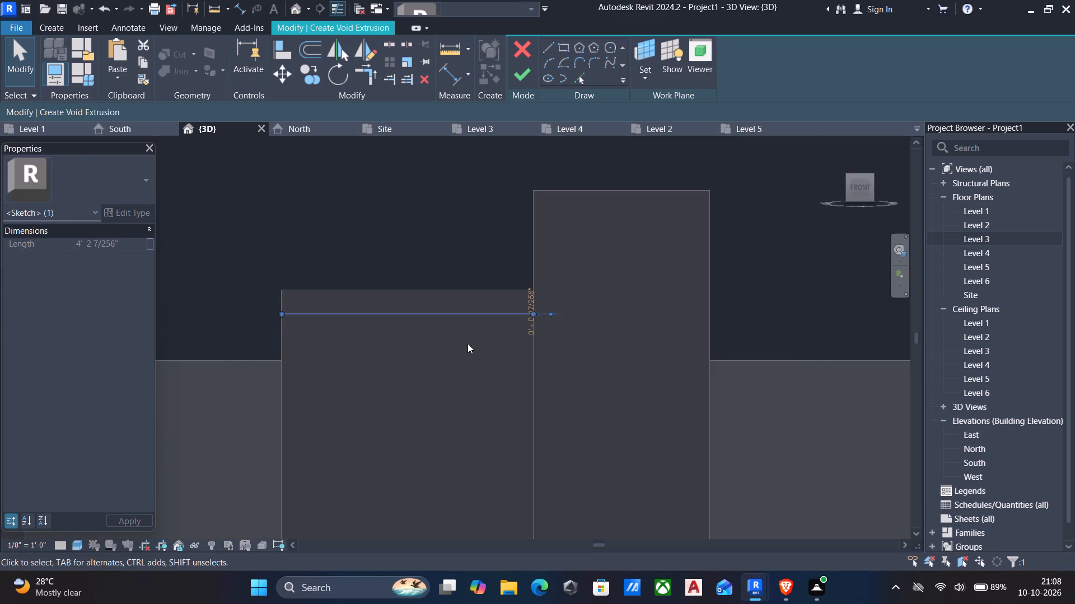
{"action": "key", "text": "Down"}
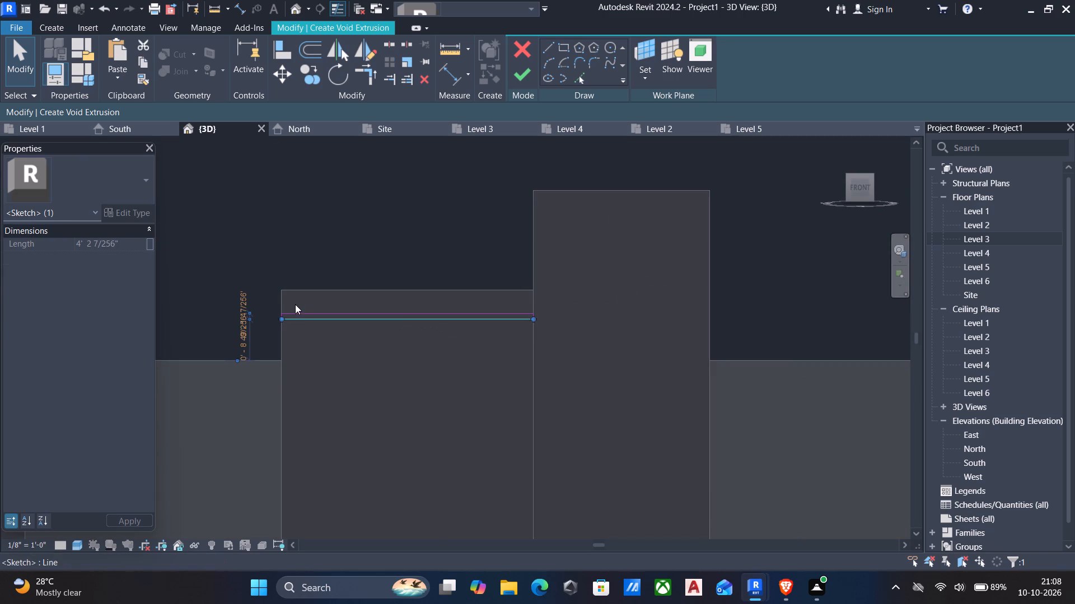
{"action": "key", "text": "Escape"}
Nudge the whole groove rectangle up to about 3.7 inches below the panel's top edge.
{"action": "left_click_drag", "start_coordinate": [254, 302], "coordinate": [571, 370]}
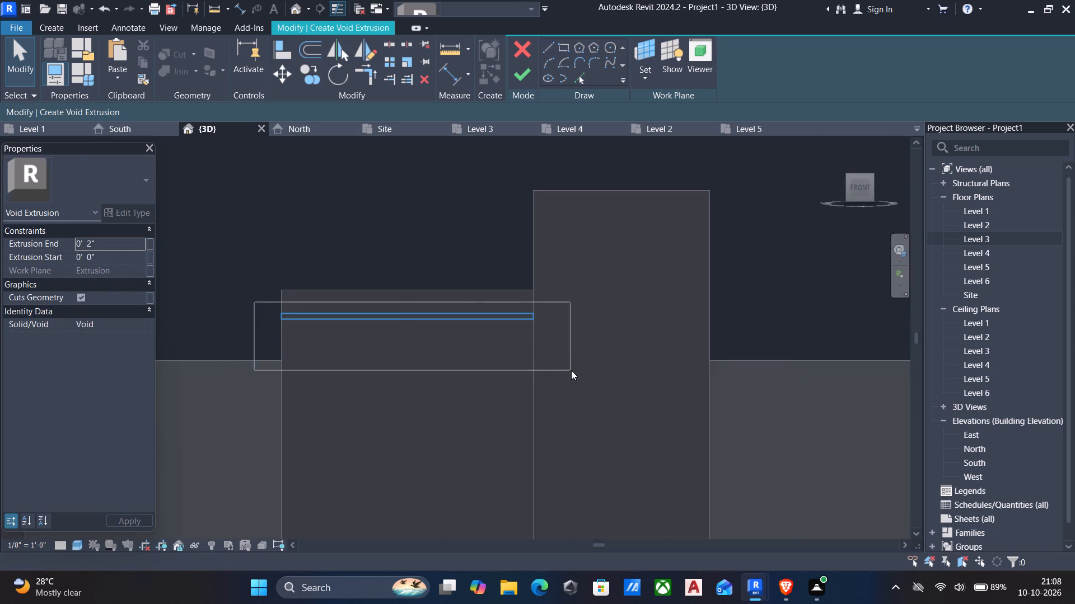
{"action": "key", "text": "Up"}
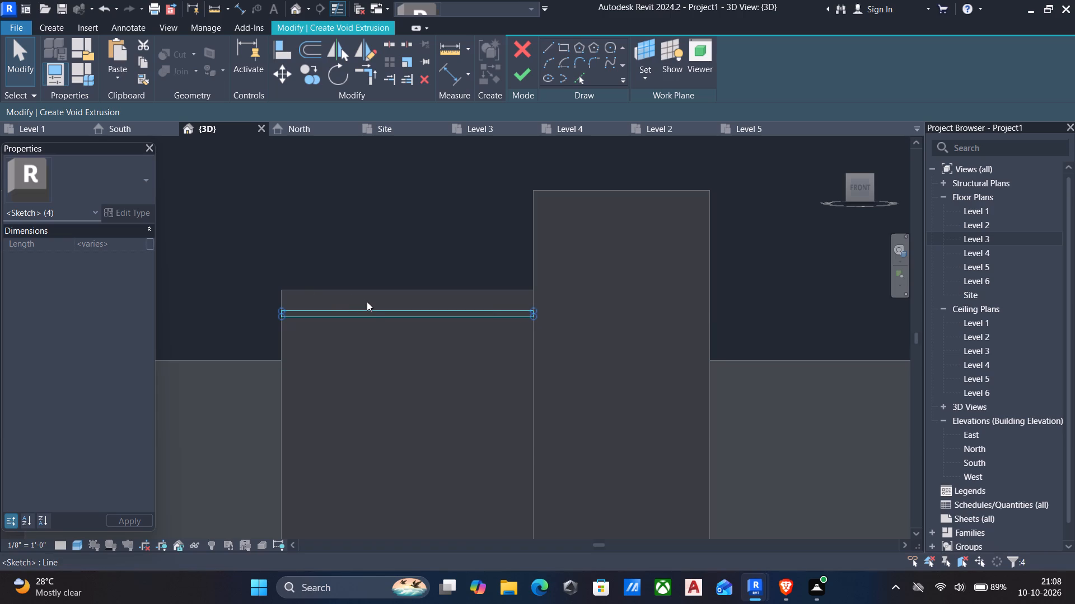
{"action": "key", "text": "Up"}
{"action": "key", "text": "Escape"}
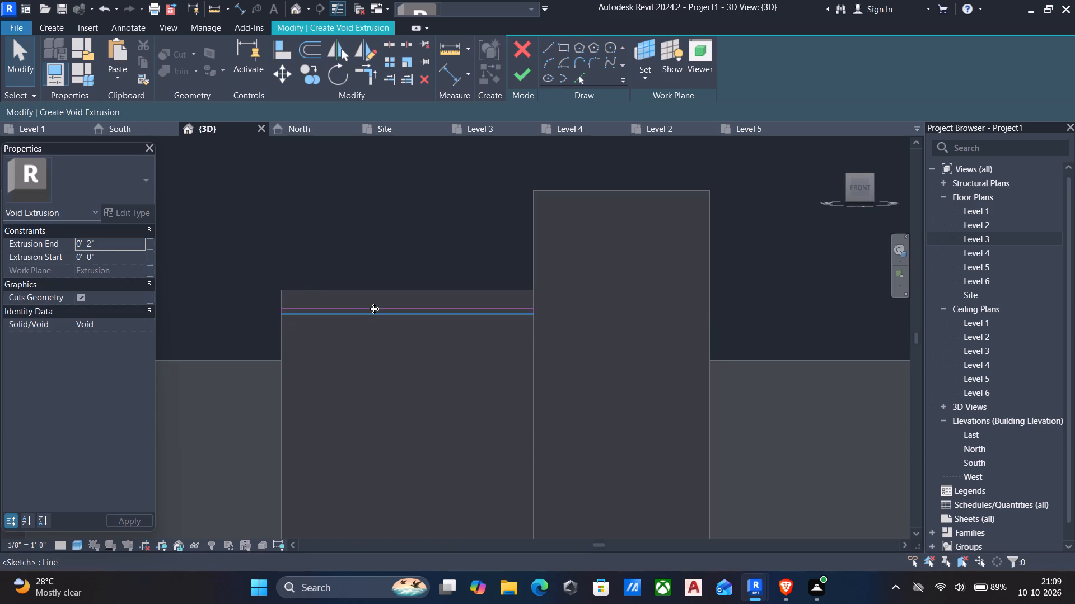
Measure the gap between the groove rectangle's upper corner and the panel's top corner.
{"action": "type", "text": "dd"}
{"action": "scroll", "coordinate": [294, 291], "scroll_direction": "up", "scroll_amount": 10}
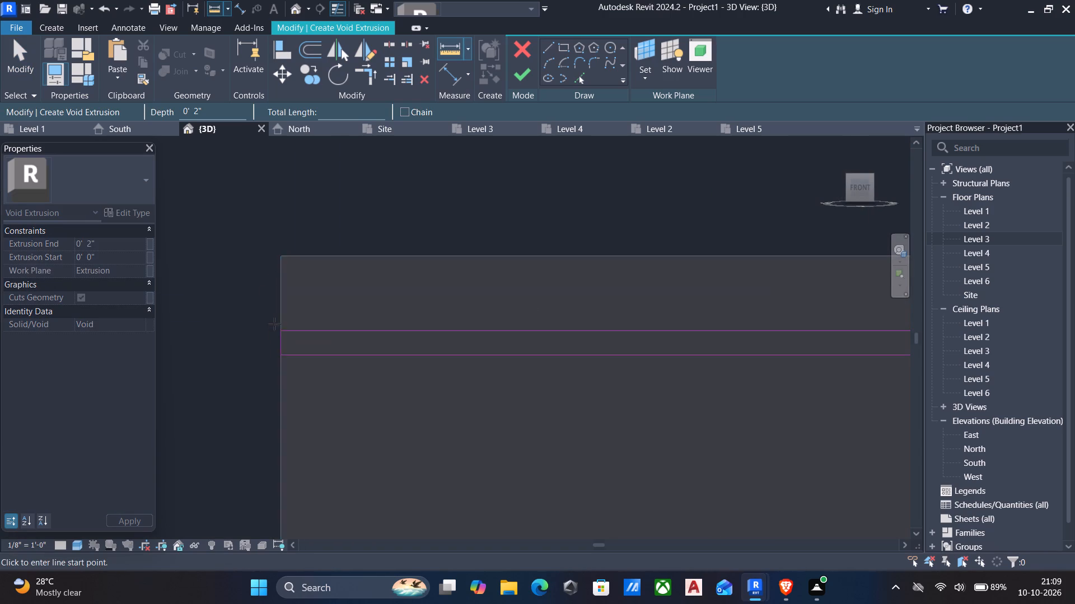
{"action": "left_click_drag", "start_coordinate": [281, 329], "coordinate": [283, 317]}
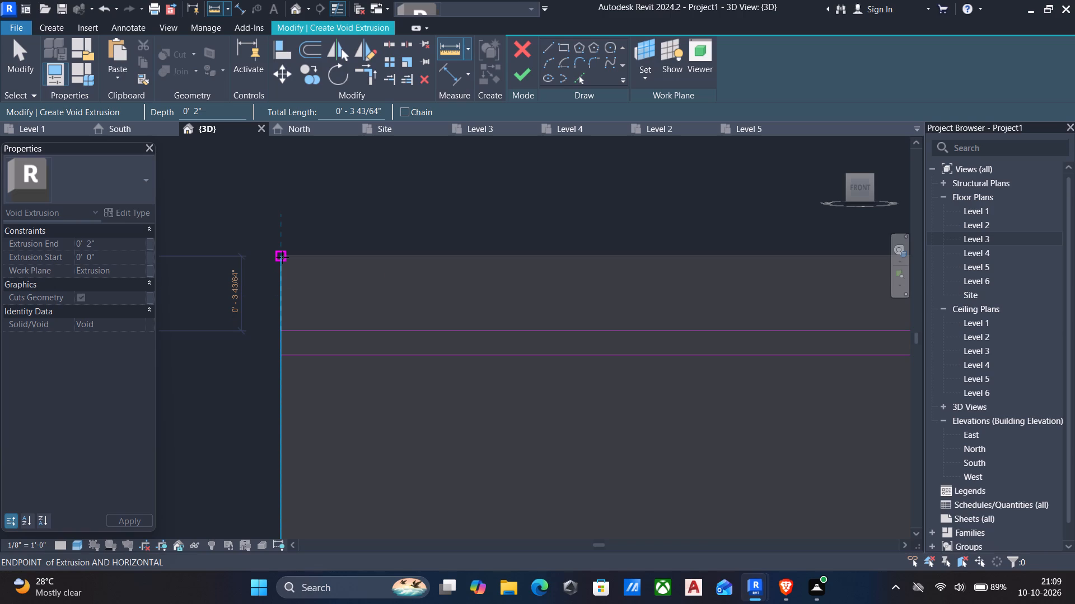
{"action": "left_click", "coordinate": [282, 257]}
{"action": "key", "text": "Escape"}
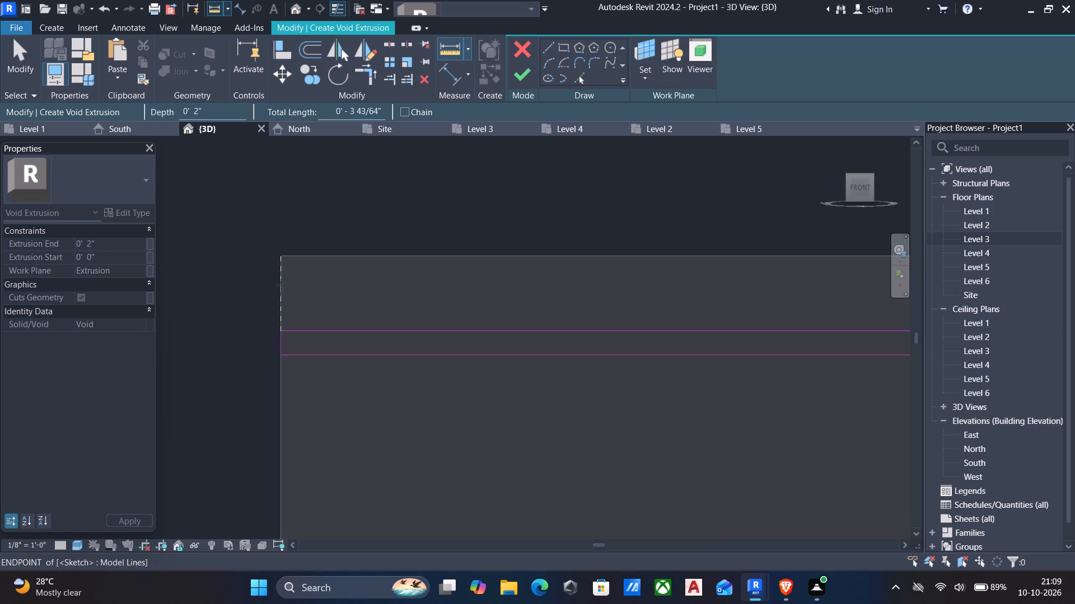
{"action": "scroll", "coordinate": [278, 324], "scroll_direction": "down", "scroll_amount": 15}
{"action": "scroll", "coordinate": [274, 352], "scroll_direction": "down", "scroll_amount": 7}
{"action": "middle_click_drag", "start_coordinate": [323, 421], "coordinate": [365, 370]}
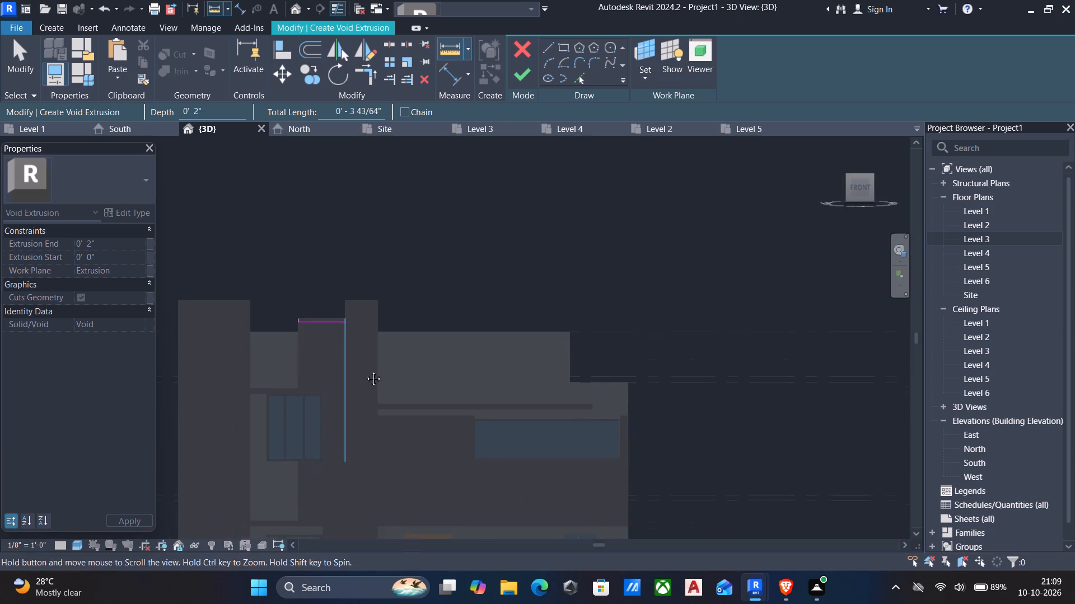
{"action": "middle_click_drag", "start_coordinate": [365, 370], "coordinate": [377, 362]}
{"action": "key", "text": "Escape"}
Nudge the whole groove rectangle slightly down from the panel's top edge.
{"action": "scroll", "coordinate": [326, 298], "scroll_direction": "up", "scroll_amount": 6}
{"action": "left_click_drag", "start_coordinate": [315, 282], "coordinate": [475, 348]}
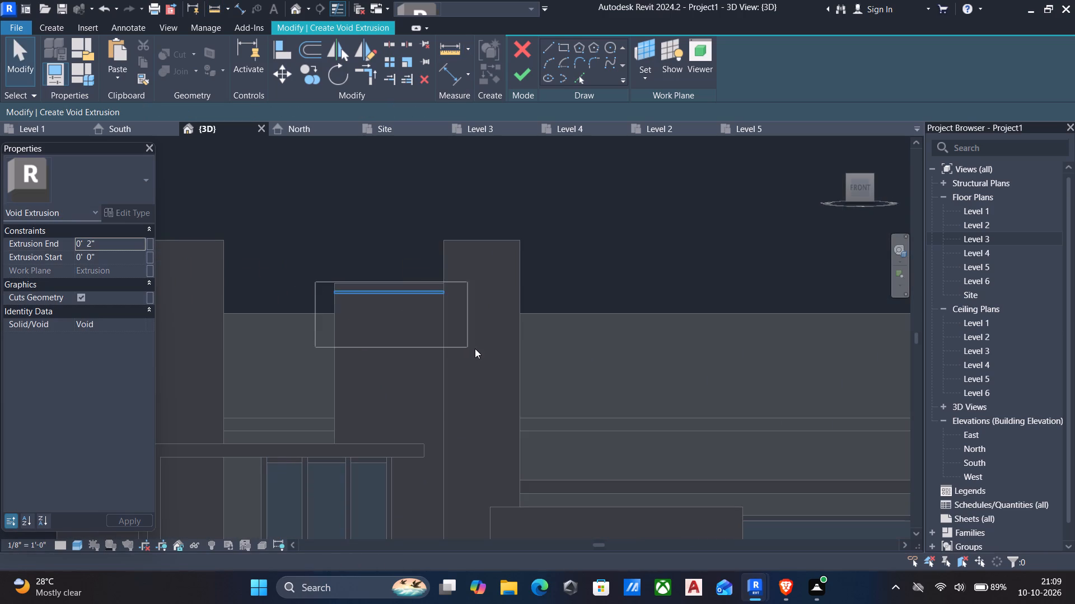
{"action": "left_click_drag", "start_coordinate": [475, 348], "coordinate": [478, 348]}
{"action": "key", "text": "Down"}
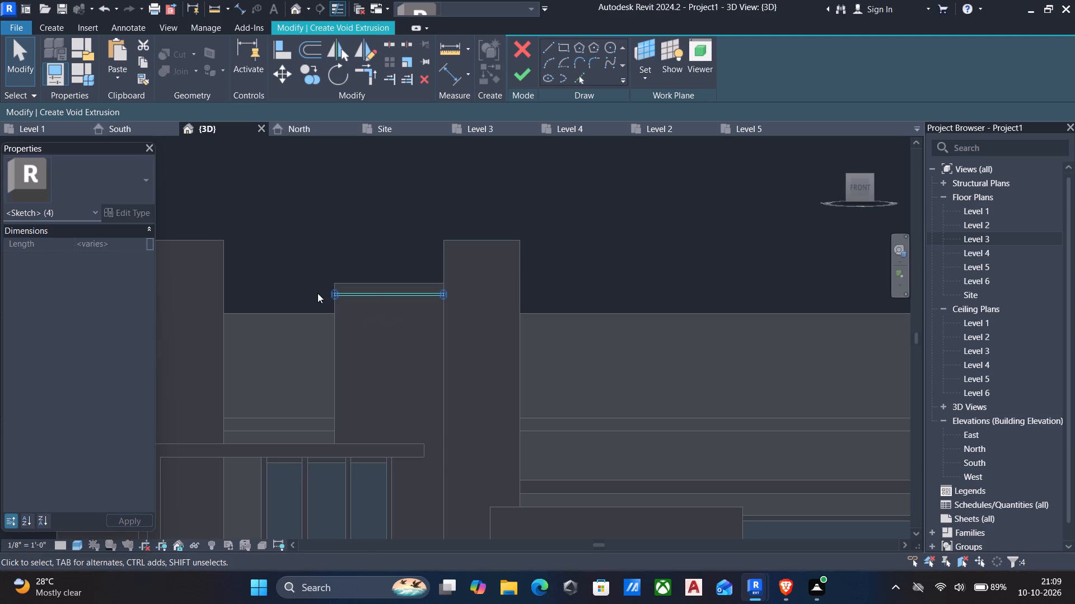
Copy the groove rectangle down the panel in multiple mode, placing five copies at 6-inch spacing below the original.
{"action": "key", "text": "c"}
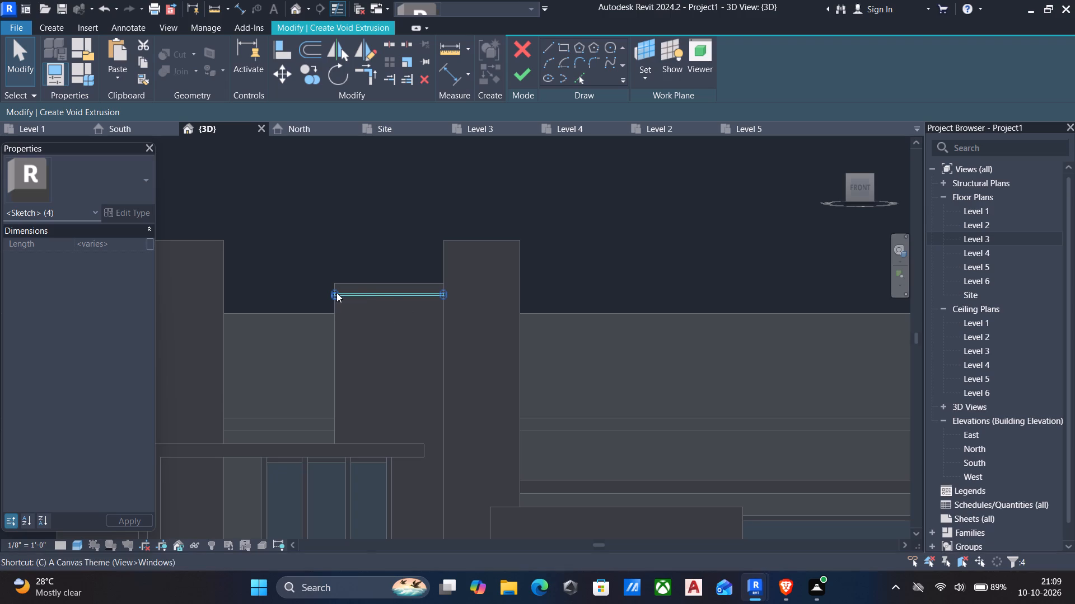
{"action": "key", "text": "o"}
{"action": "scroll", "coordinate": [330, 309], "scroll_direction": "up", "scroll_amount": 5}
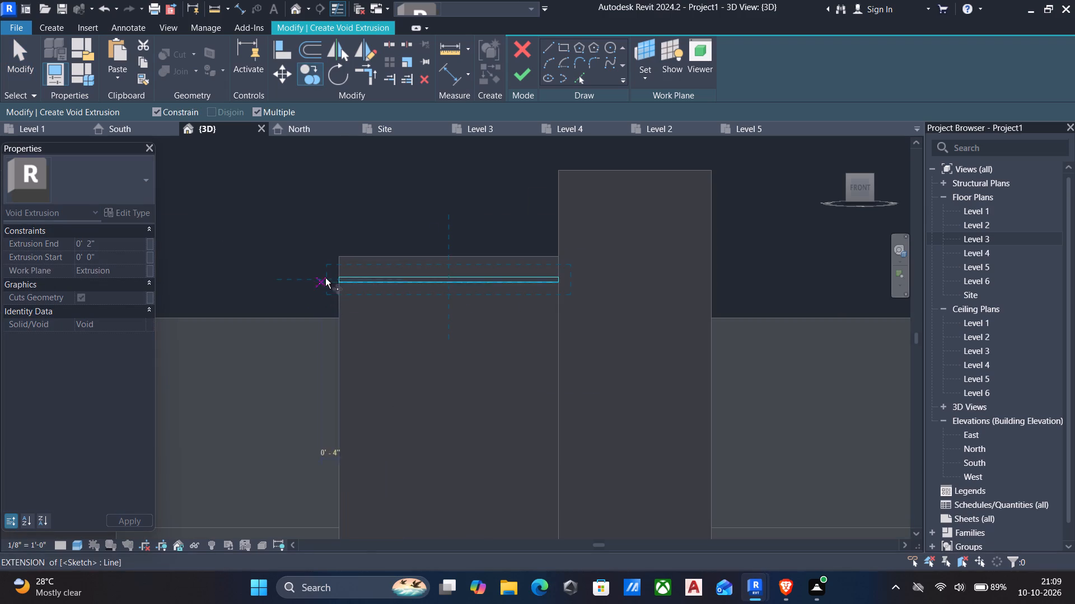
{"action": "scroll", "coordinate": [332, 277], "scroll_direction": "up", "scroll_amount": 6}
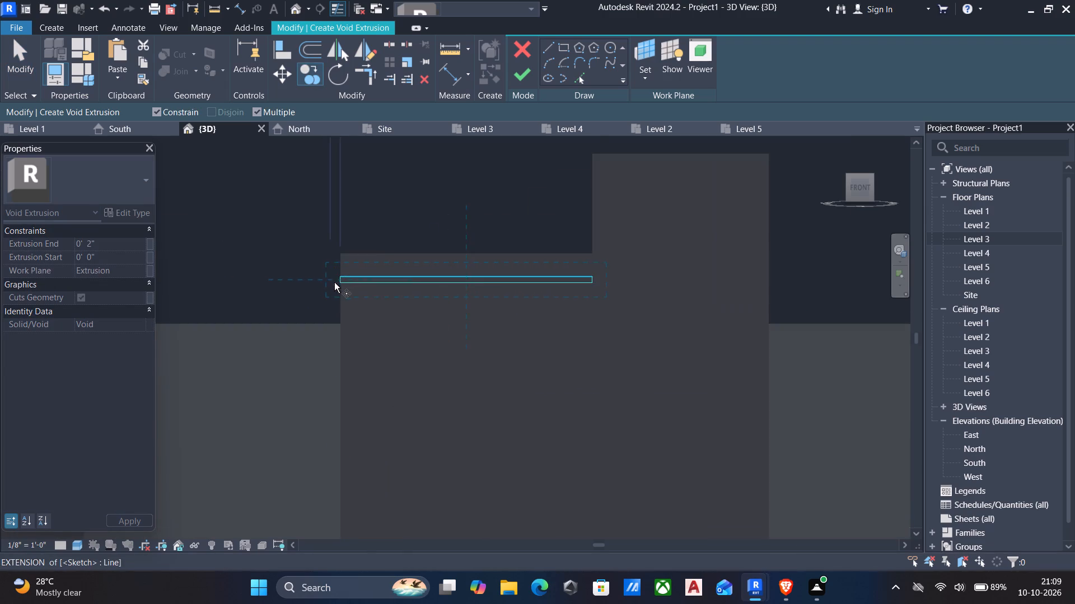
{"action": "left_click", "coordinate": [351, 274]}
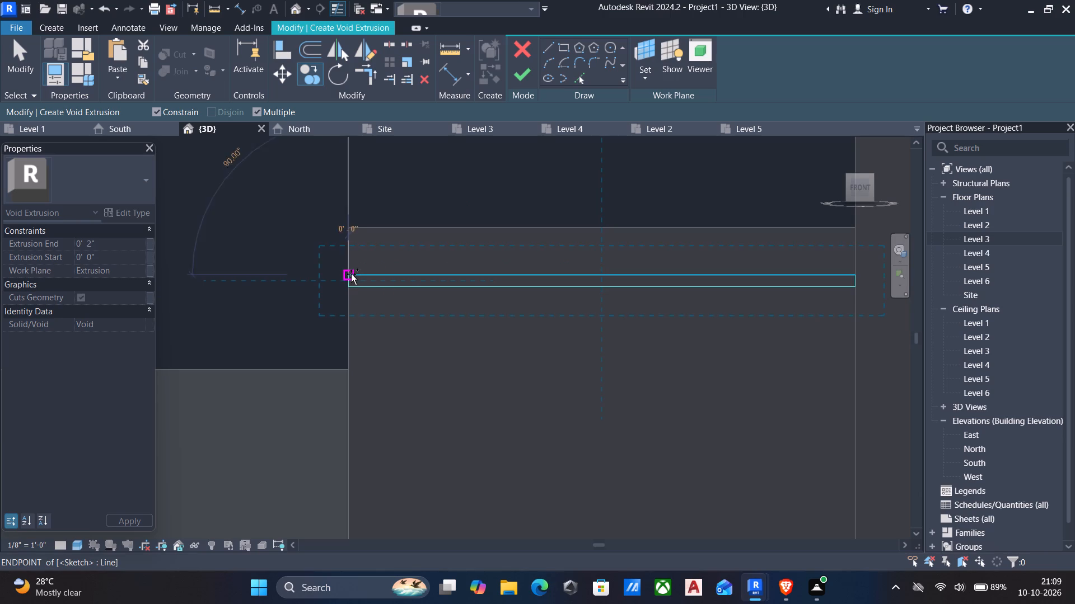
{"action": "left_click", "coordinate": [352, 340]}
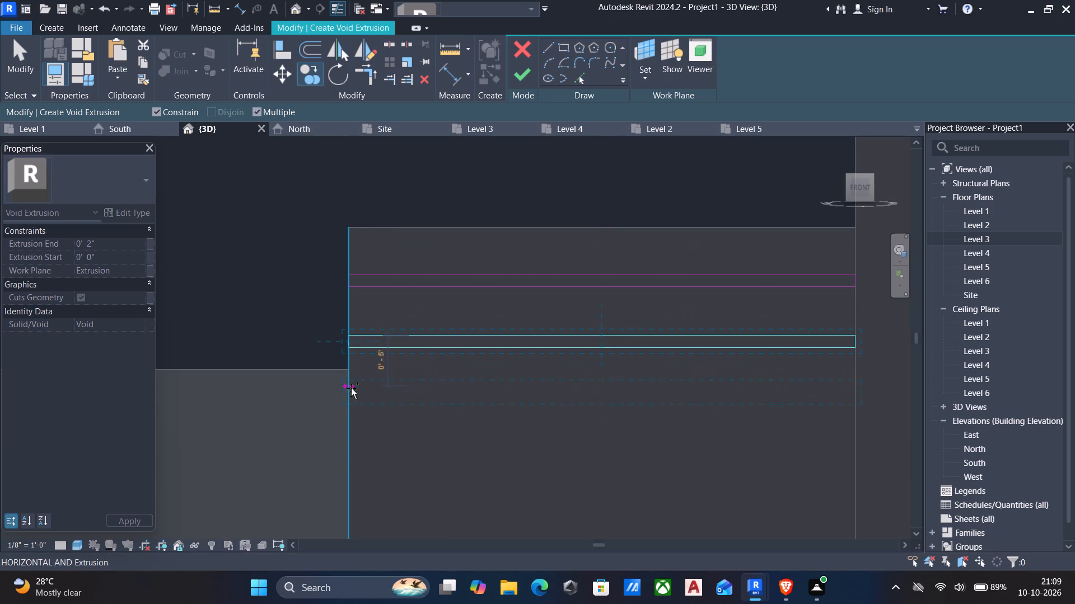
{"action": "left_click", "coordinate": [352, 391]}
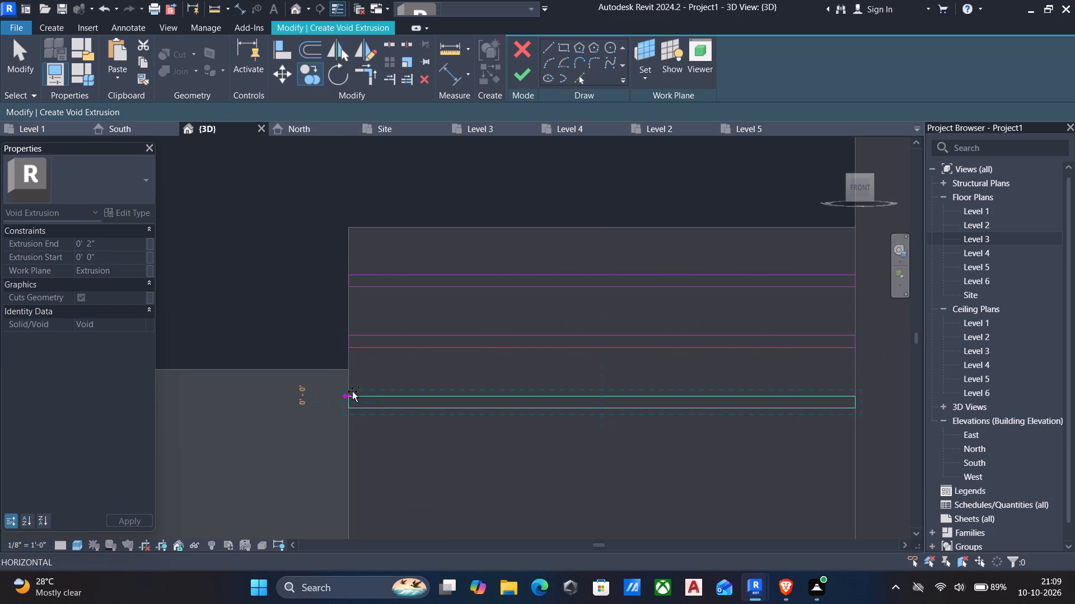
{"action": "middle_click_drag", "start_coordinate": [354, 431], "coordinate": [371, 267]}
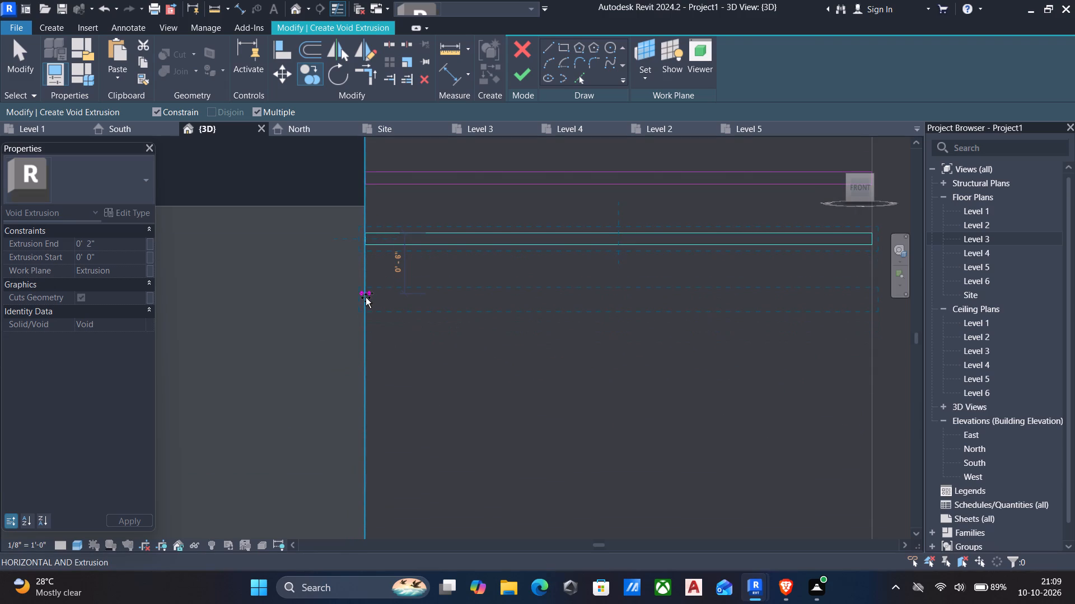
{"action": "left_click_drag", "start_coordinate": [366, 298], "coordinate": [366, 304]}
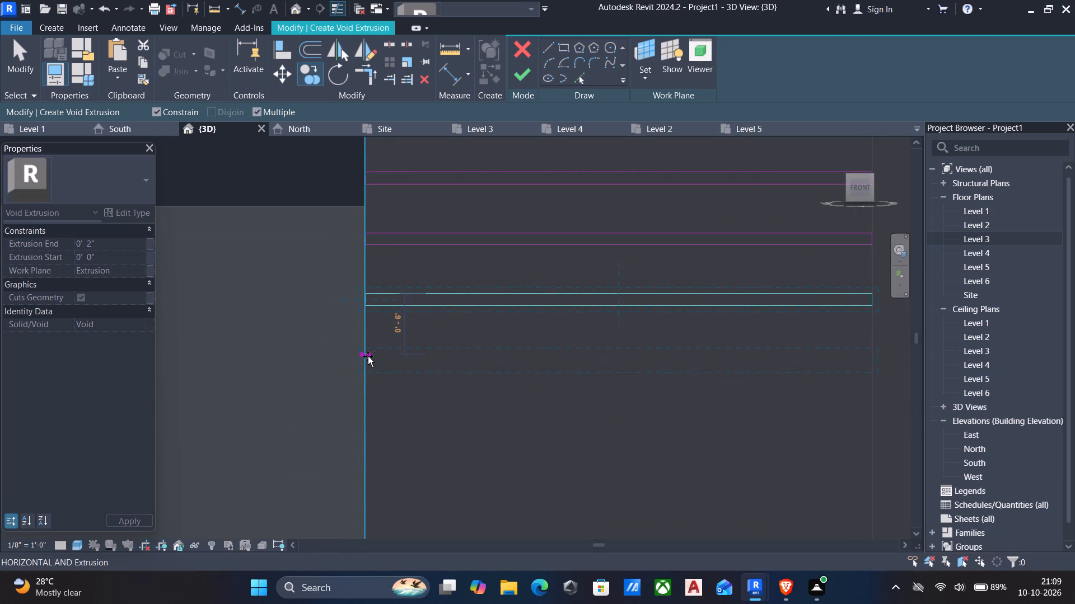
{"action": "left_click", "coordinate": [368, 356]}
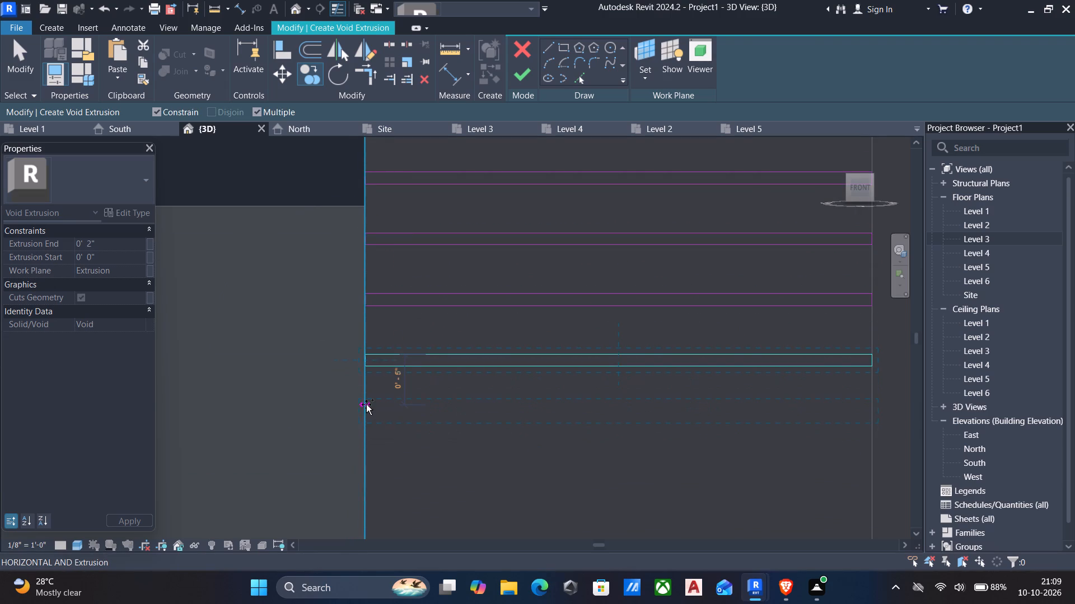
{"action": "scroll", "coordinate": [366, 404], "scroll_direction": "up", "scroll_amount": 3}
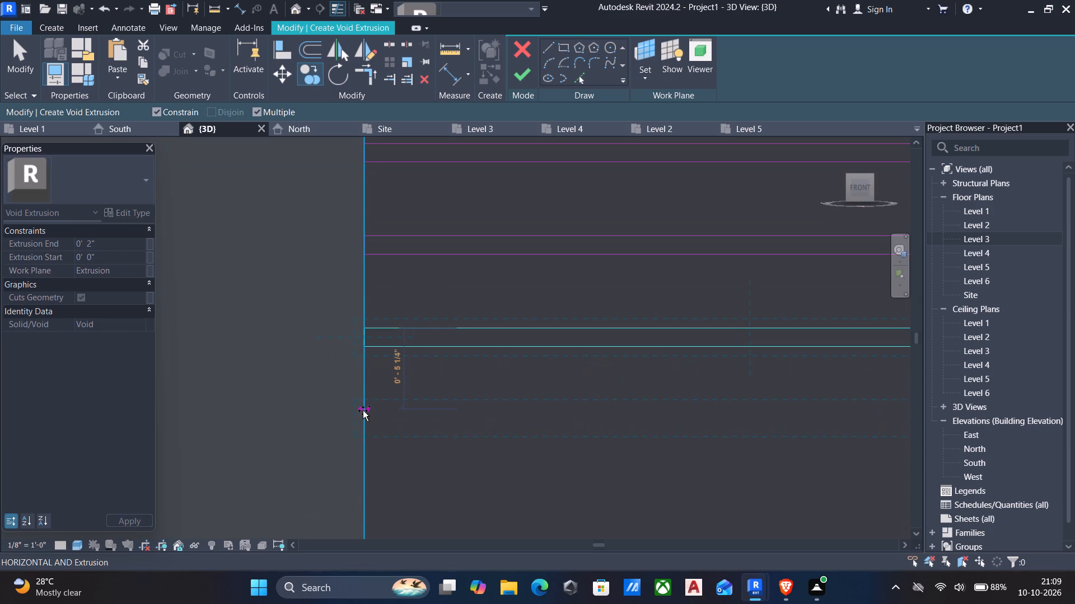
{"action": "left_click", "coordinate": [365, 421]}
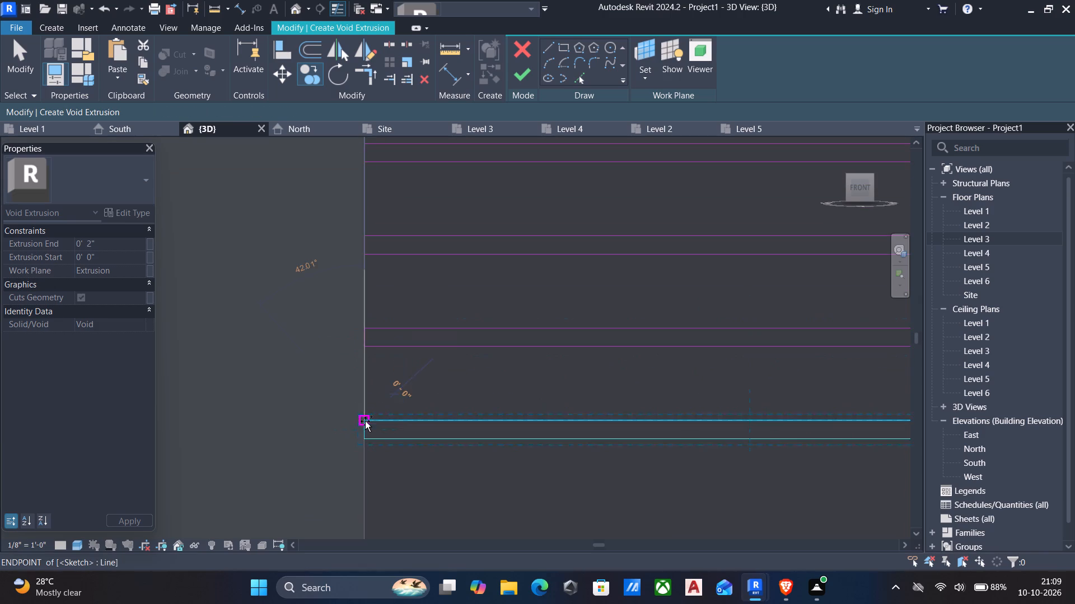
Place two more groove copies below the last one, continuing the 6-inch spacing down the panel.
{"action": "scroll", "coordinate": [364, 436], "scroll_direction": "down", "scroll_amount": 6}
{"action": "middle_click_drag", "start_coordinate": [401, 426], "coordinate": [399, 428]}
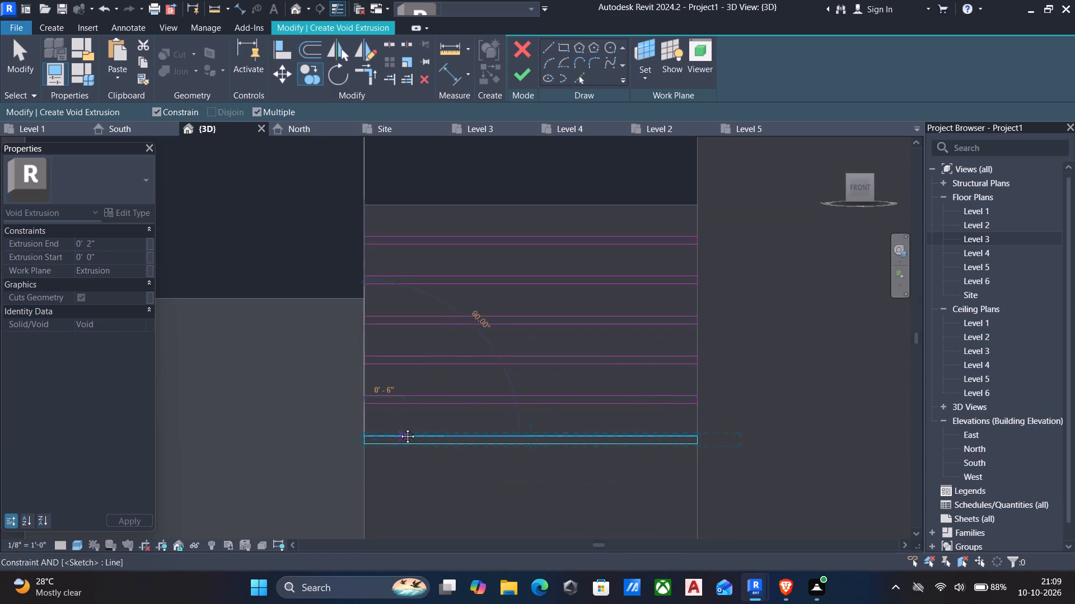
{"action": "middle_click_drag", "start_coordinate": [399, 428], "coordinate": [433, 271]}
{"action": "left_click_drag", "start_coordinate": [409, 388], "coordinate": [430, 273]}
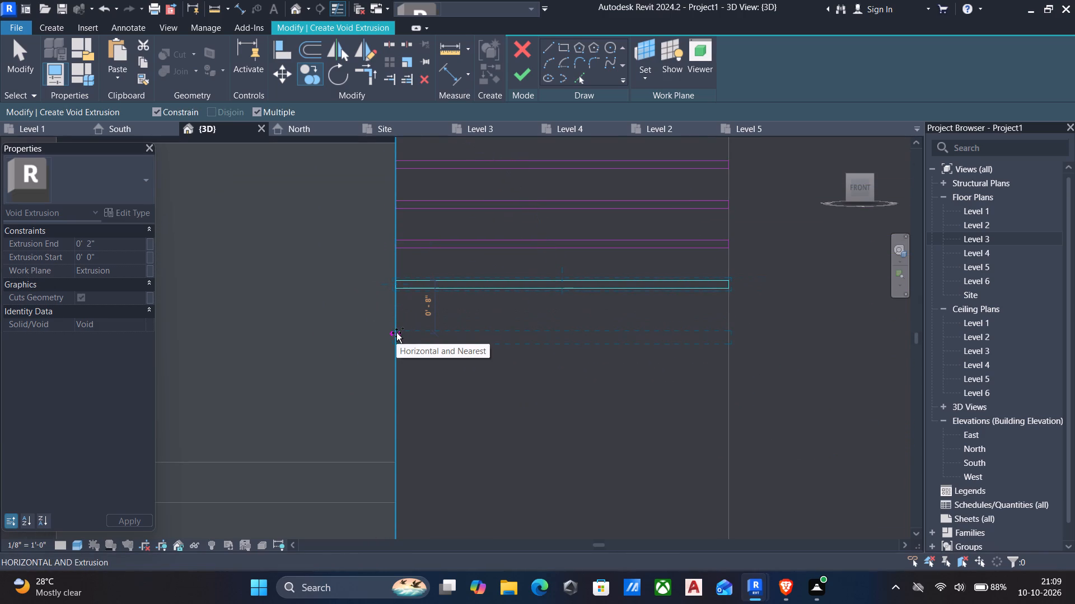
{"action": "scroll", "coordinate": [396, 333], "scroll_direction": "up", "scroll_amount": 5}
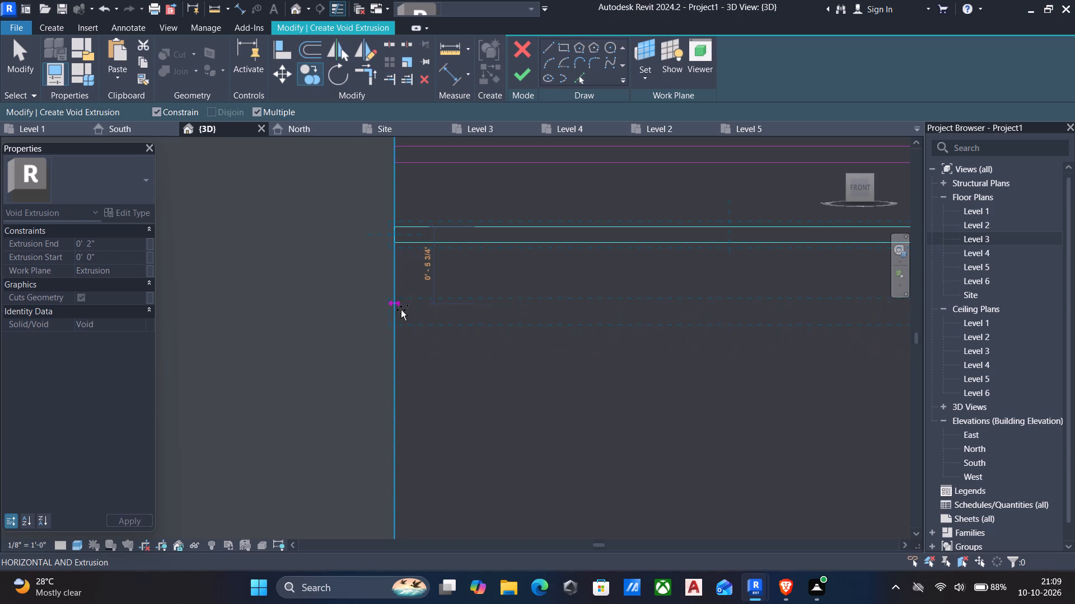
{"action": "left_click", "coordinate": [401, 307]}
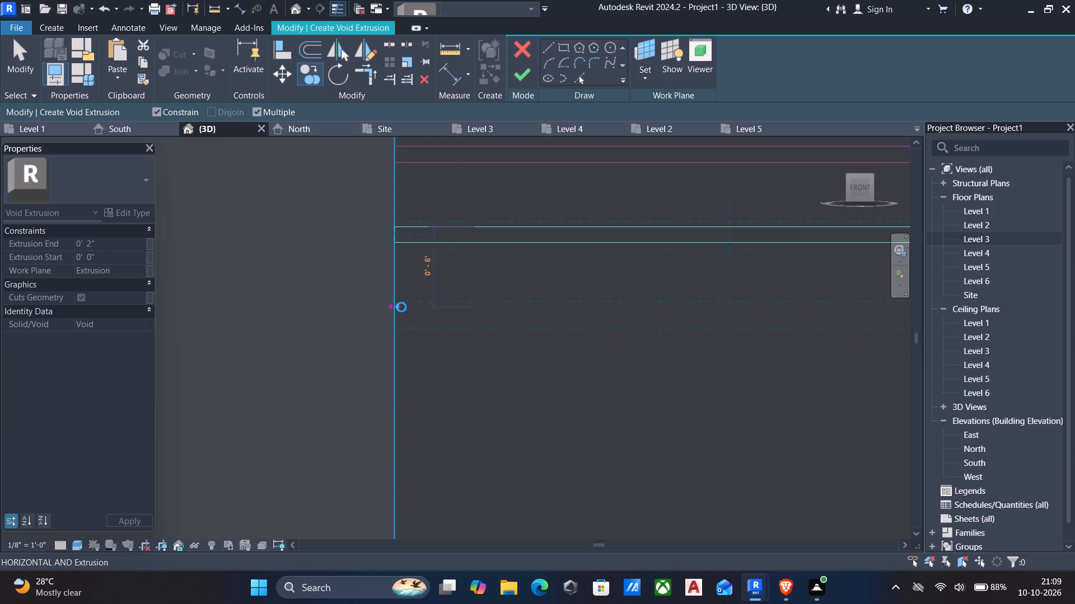
{"action": "scroll", "coordinate": [387, 355], "scroll_direction": "down", "scroll_amount": 2}
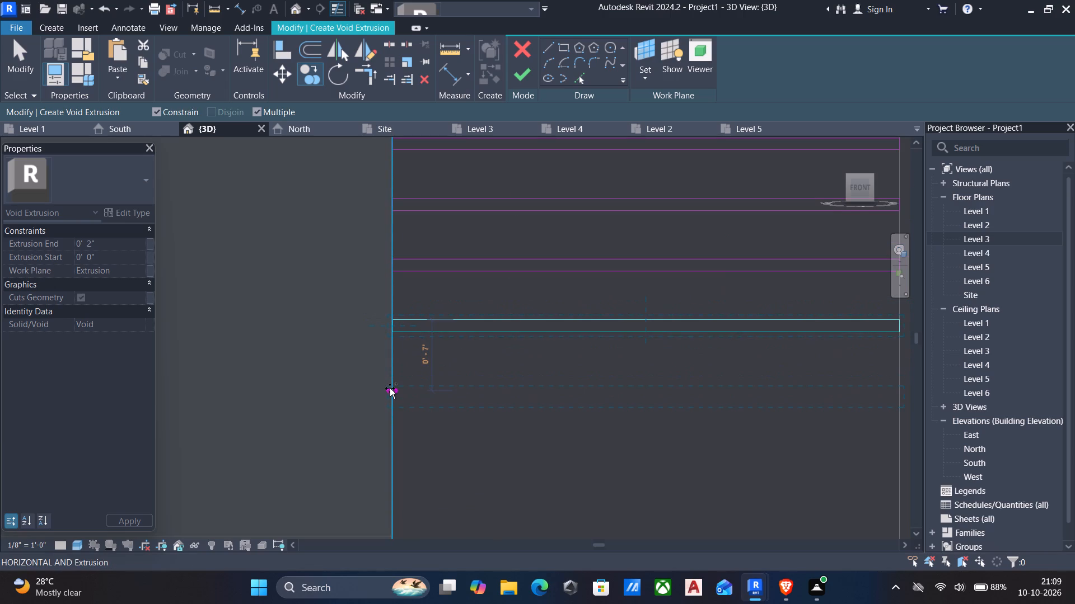
{"action": "left_click", "coordinate": [389, 380]}
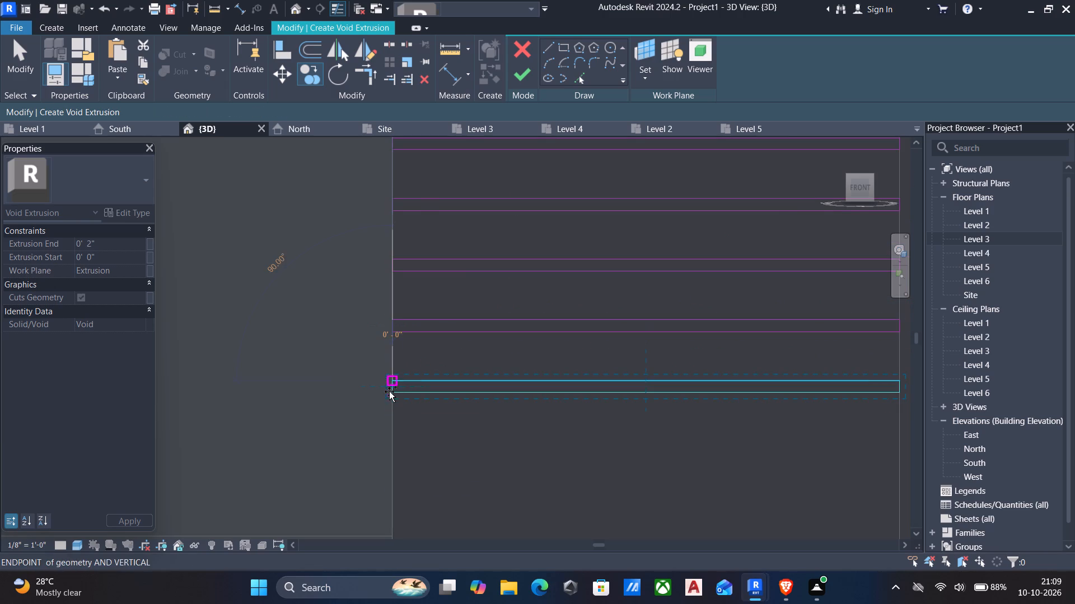
Place four more groove copies at 6-inch spacing, ending just above the canopy over the windows.
{"action": "scroll", "coordinate": [389, 393], "scroll_direction": "down", "scroll_amount": 7}
{"action": "middle_click_drag", "start_coordinate": [386, 422], "coordinate": [417, 340]}
{"action": "scroll", "coordinate": [419, 346], "scroll_direction": "up", "scroll_amount": 4}
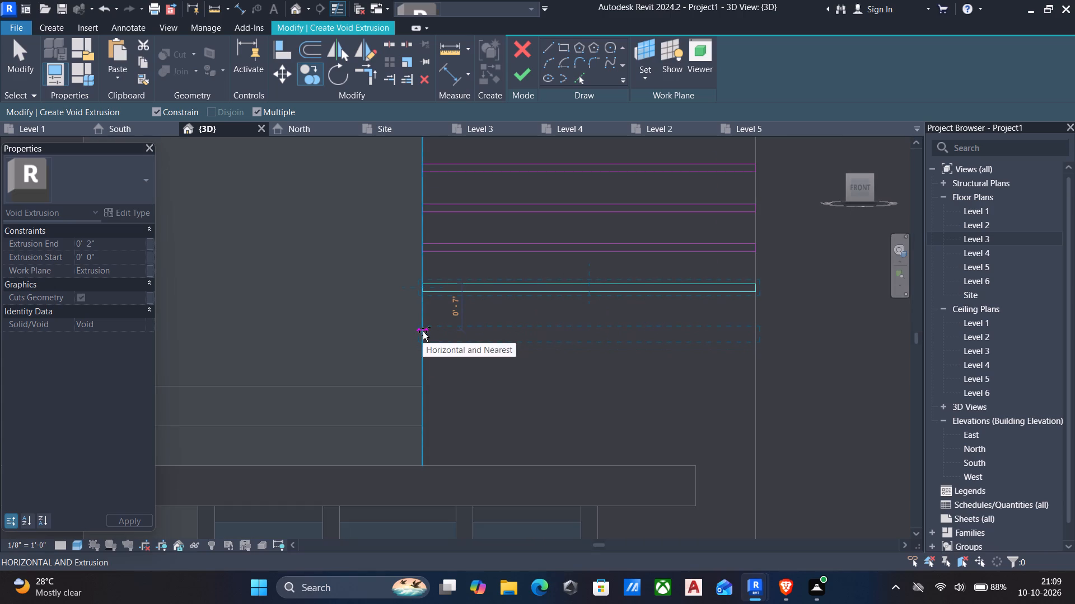
{"action": "left_click", "coordinate": [420, 324]}
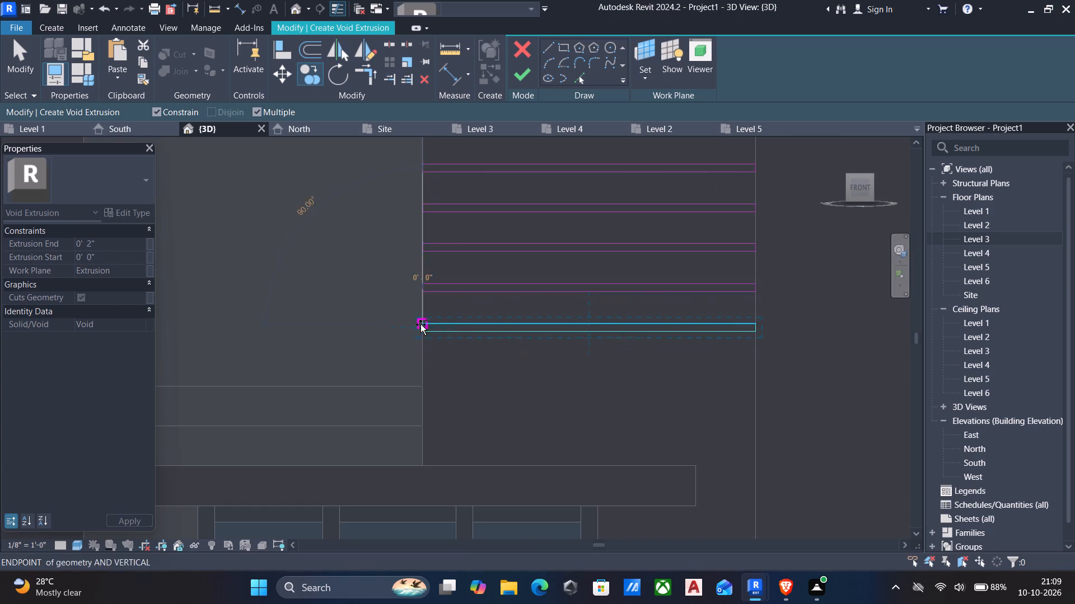
{"action": "left_click", "coordinate": [422, 360]}
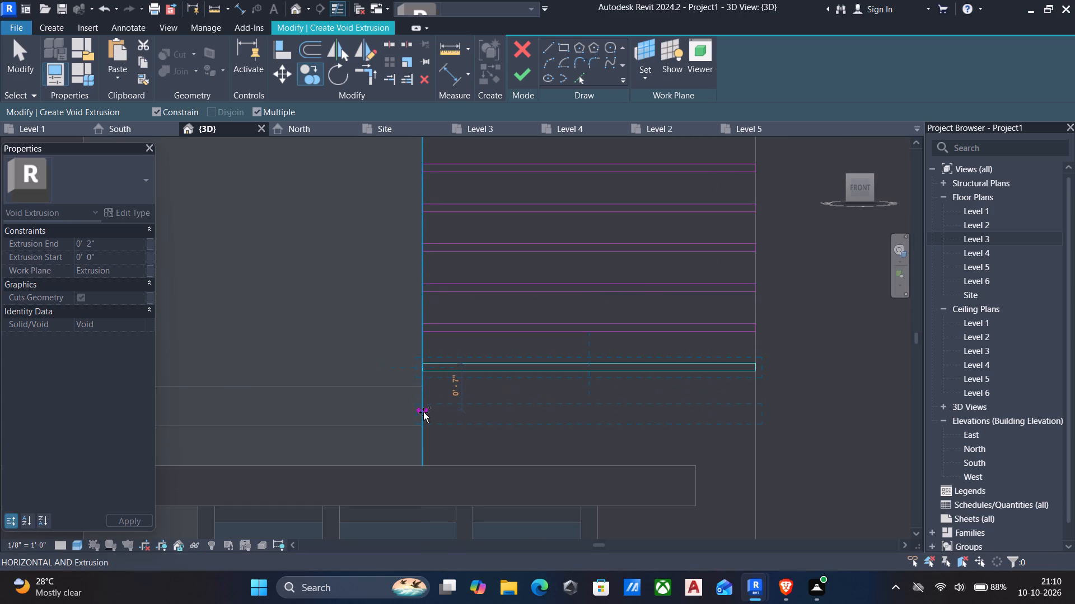
{"action": "scroll", "coordinate": [423, 413], "scroll_direction": "down", "scroll_amount": 2}
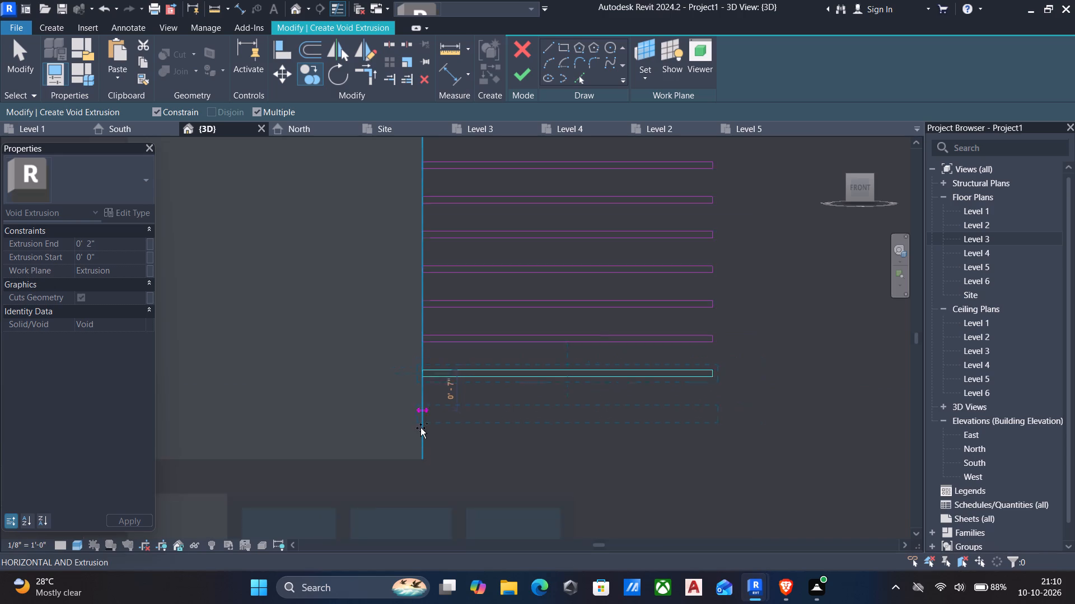
{"action": "scroll", "coordinate": [420, 428], "scroll_direction": "down", "scroll_amount": 3}
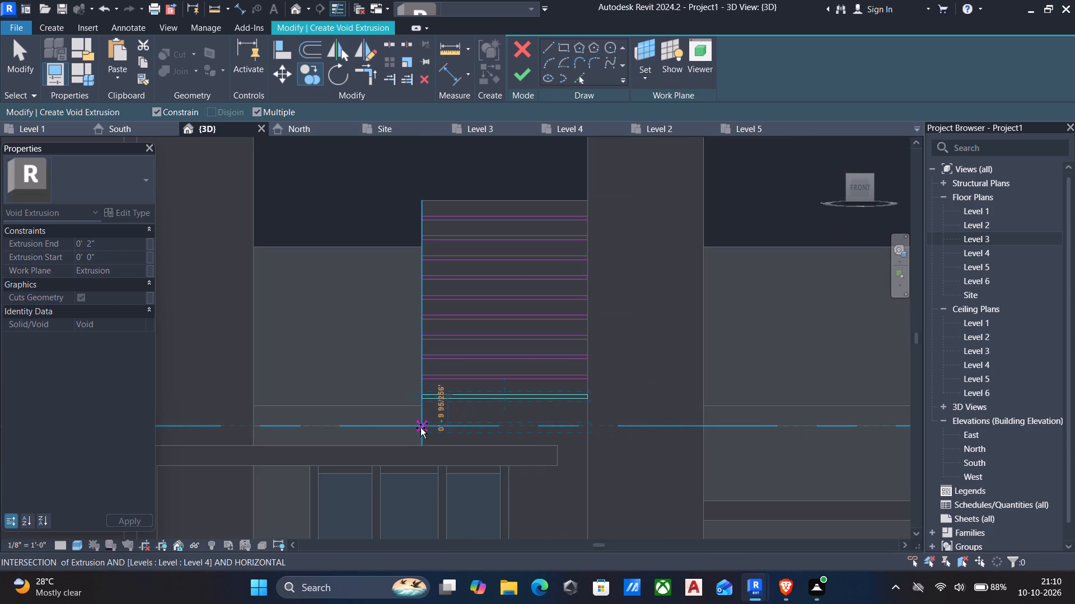
{"action": "scroll", "coordinate": [420, 428], "scroll_direction": "up", "scroll_amount": 5}
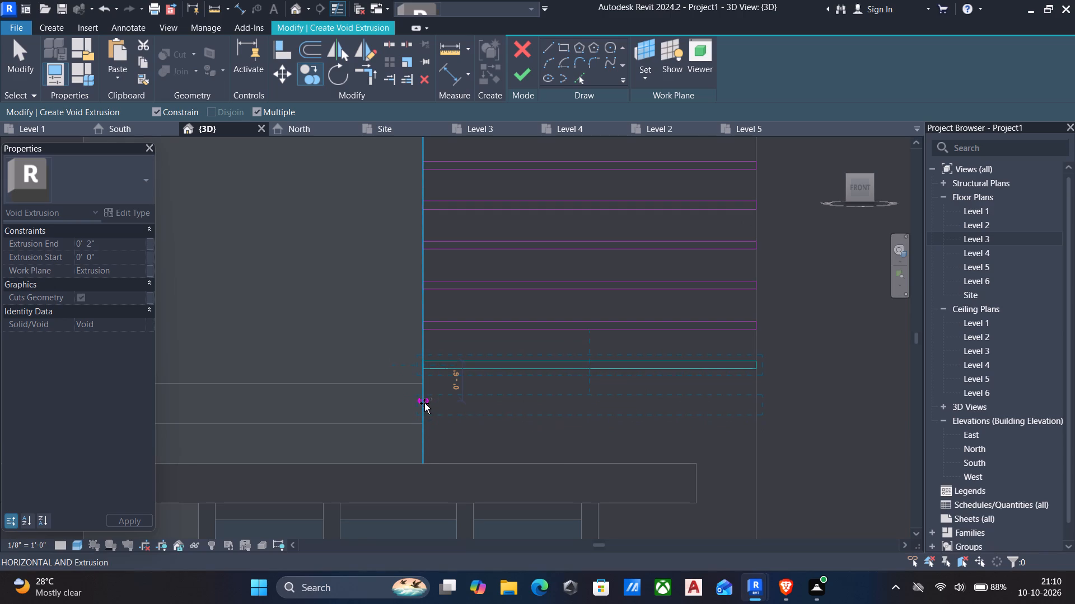
{"action": "left_click", "coordinate": [424, 403]}
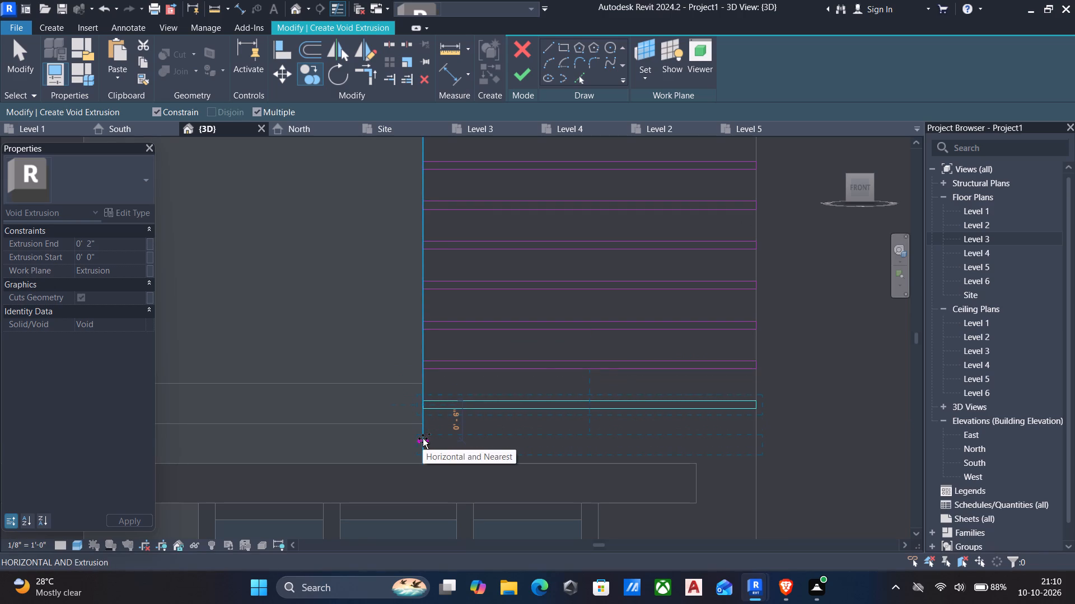
{"action": "left_click", "coordinate": [423, 438]}
Skip the canopy band by placing the next groove copy 1 foot below the last one, just beneath the canopy.
{"action": "scroll", "coordinate": [454, 454], "scroll_direction": "down", "scroll_amount": 7}
{"action": "middle_click_drag", "start_coordinate": [451, 450], "coordinate": [474, 352]}
{"action": "scroll", "coordinate": [476, 349], "scroll_direction": "up", "scroll_amount": 1}
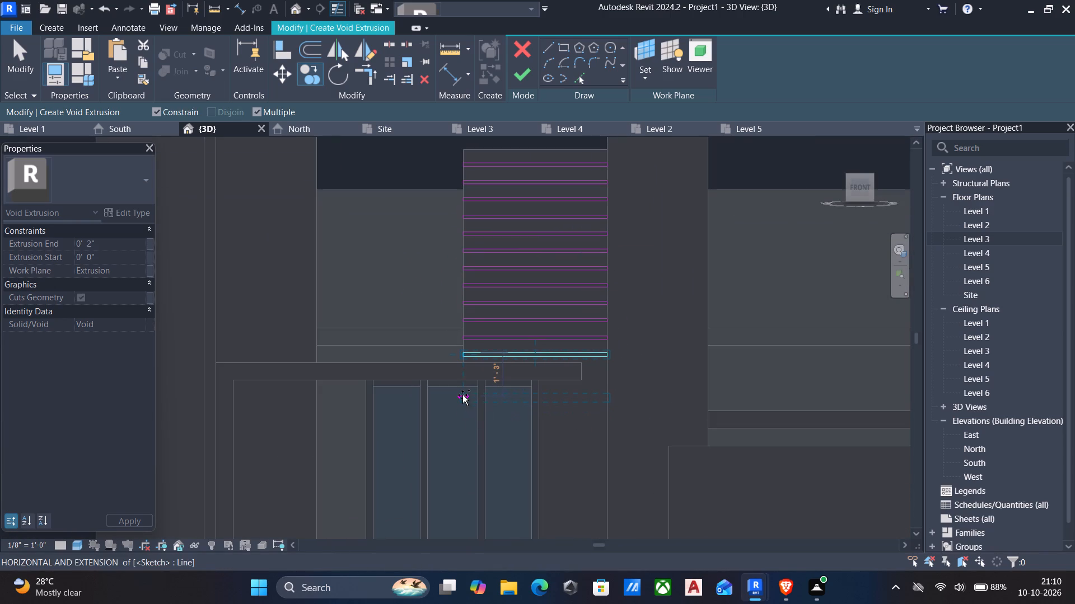
{"action": "scroll", "coordinate": [462, 395], "scroll_direction": "up", "scroll_amount": 5}
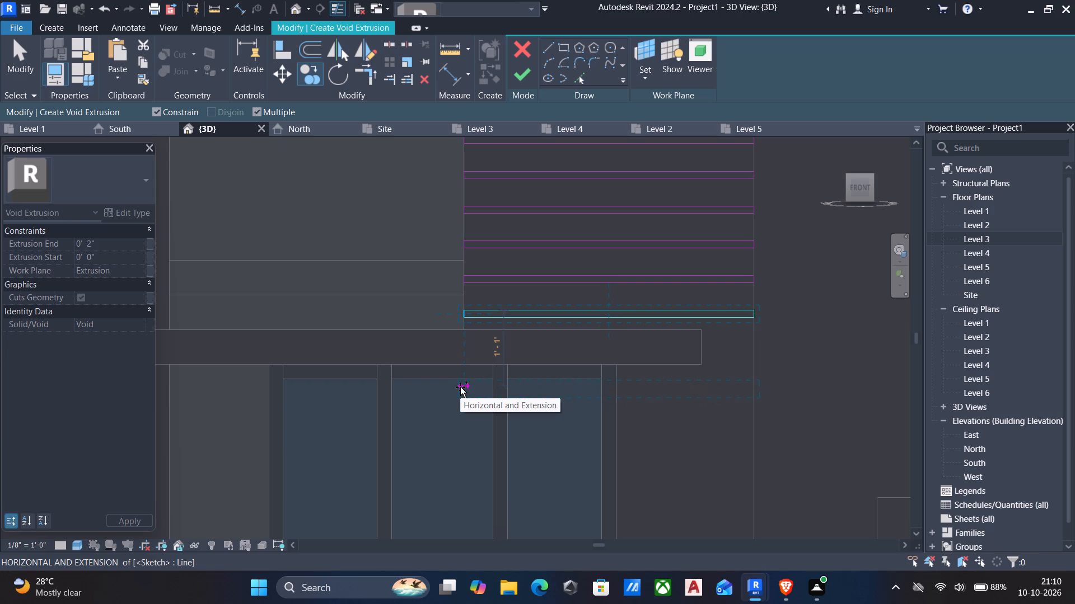
{"action": "scroll", "coordinate": [460, 387], "scroll_direction": "up", "scroll_amount": 5}
{"action": "left_click", "coordinate": [455, 369]}
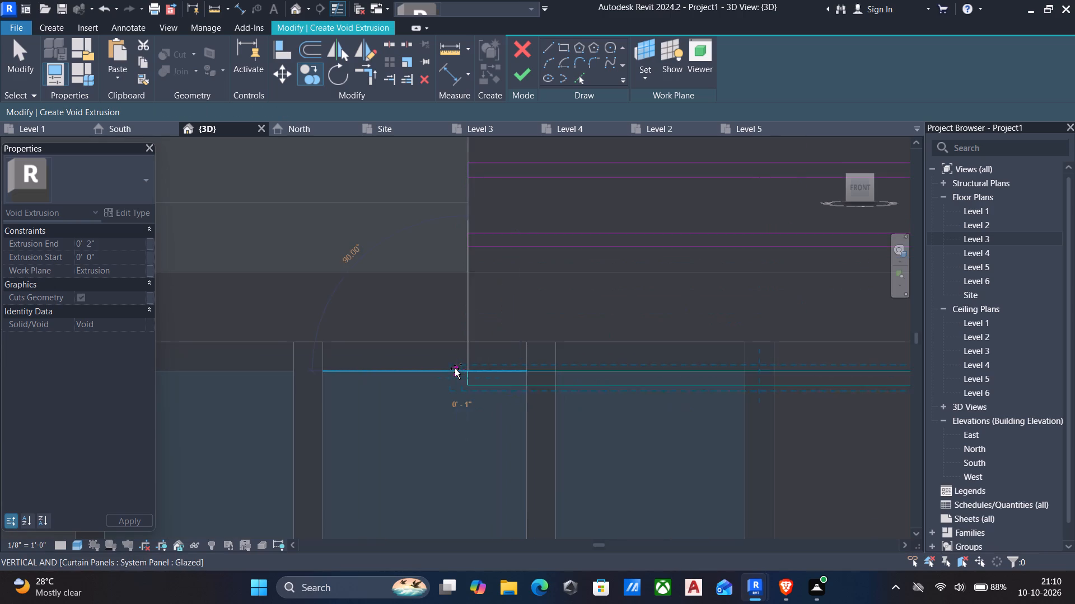
Place five more groove copies below the one beneath the canopy, continuing the 6-inch spacing down beside the windows.
{"action": "scroll", "coordinate": [454, 388], "scroll_direction": "down", "scroll_amount": 4}
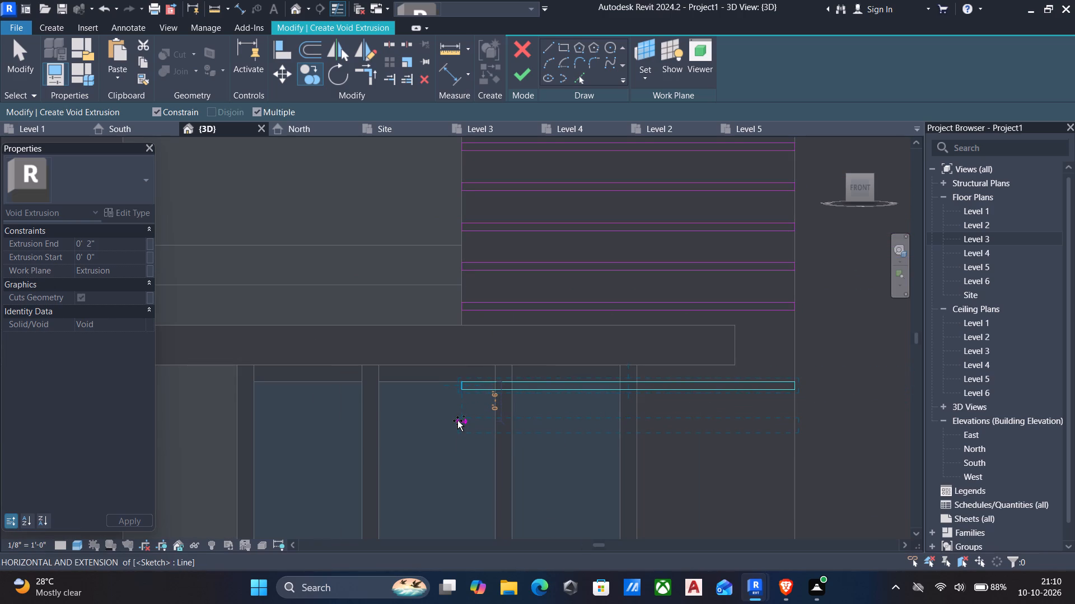
{"action": "left_click", "coordinate": [457, 421]}
{"action": "middle_click_drag", "start_coordinate": [459, 447], "coordinate": [469, 348]}
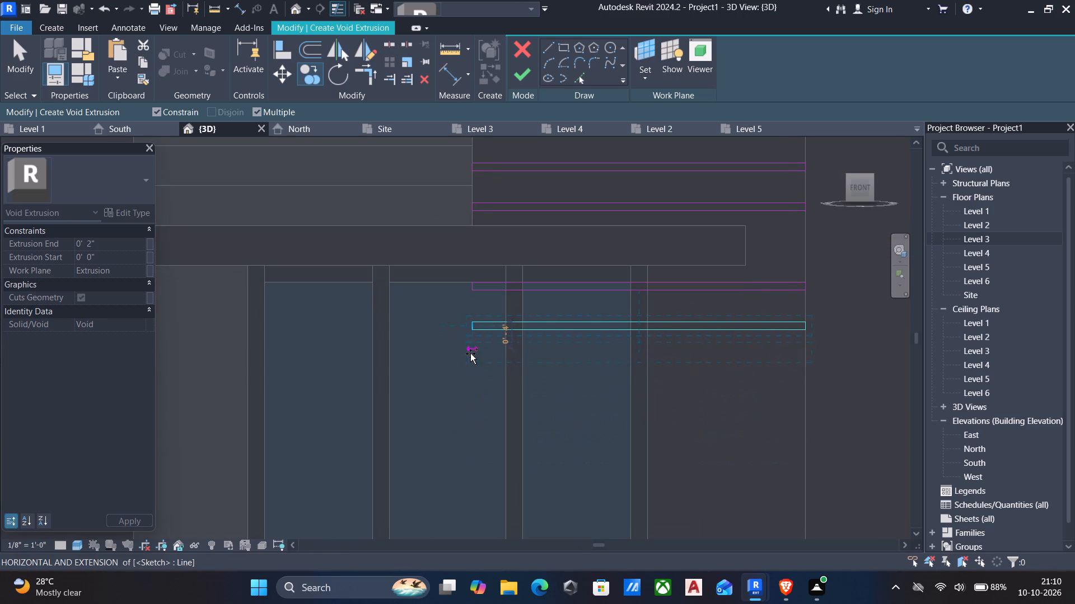
{"action": "left_click", "coordinate": [469, 362]}
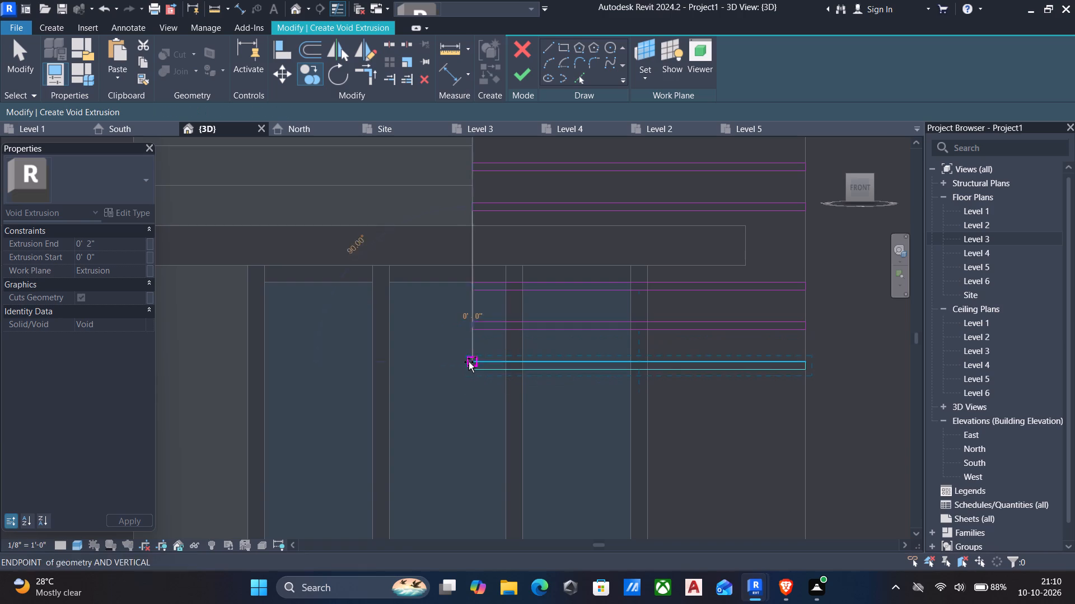
{"action": "left_click", "coordinate": [466, 404]}
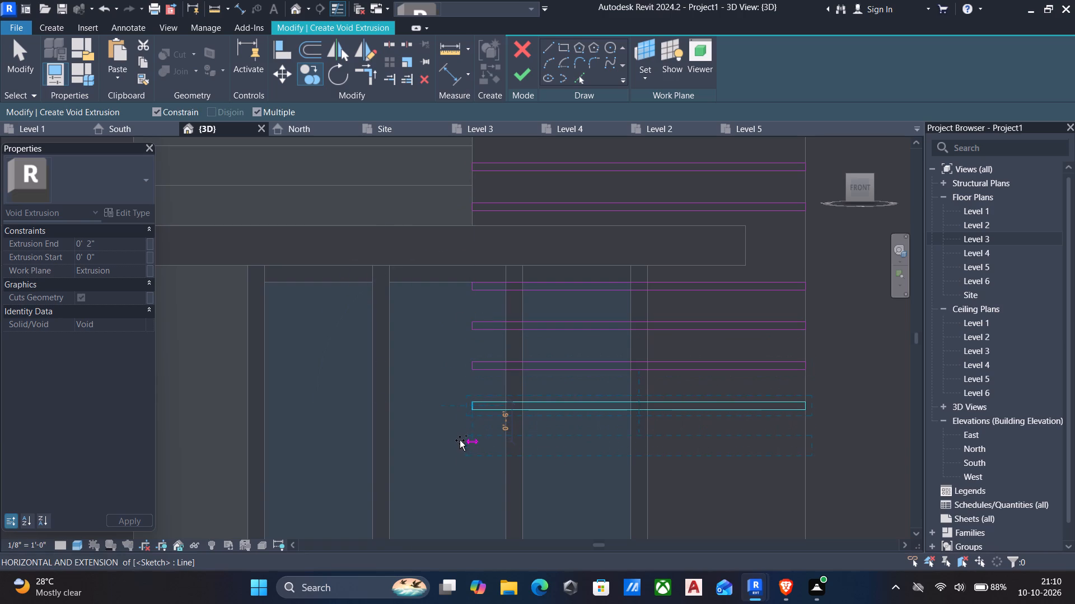
{"action": "left_click", "coordinate": [460, 440]}
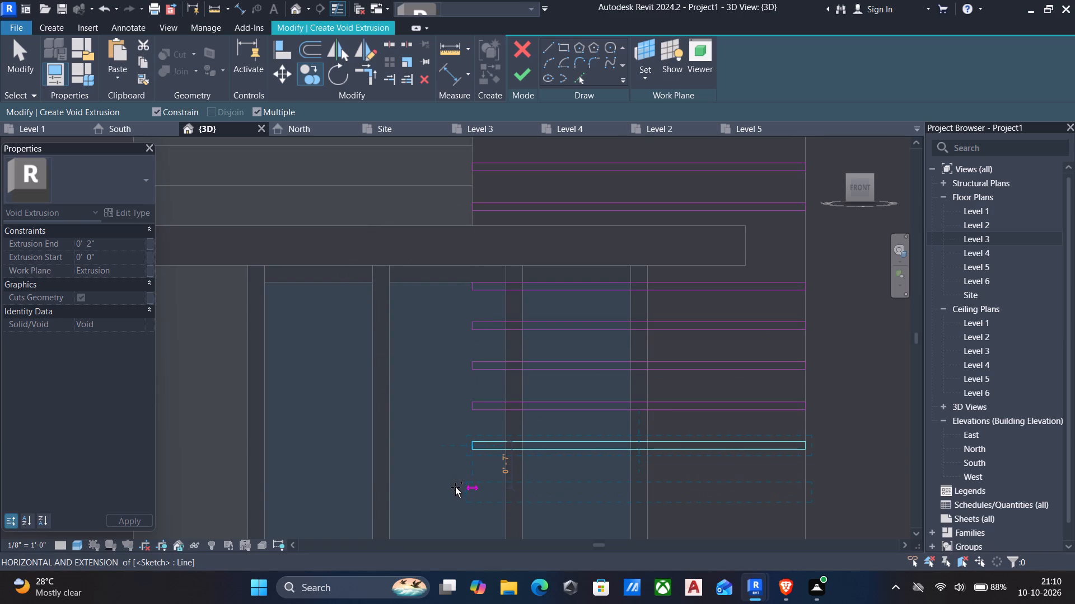
{"action": "left_click", "coordinate": [456, 480]}
Place six more groove copies at 6-inch spacing, ending level with the bottom frame of the windows.
{"action": "middle_click_drag", "start_coordinate": [455, 506], "coordinate": [459, 463]}
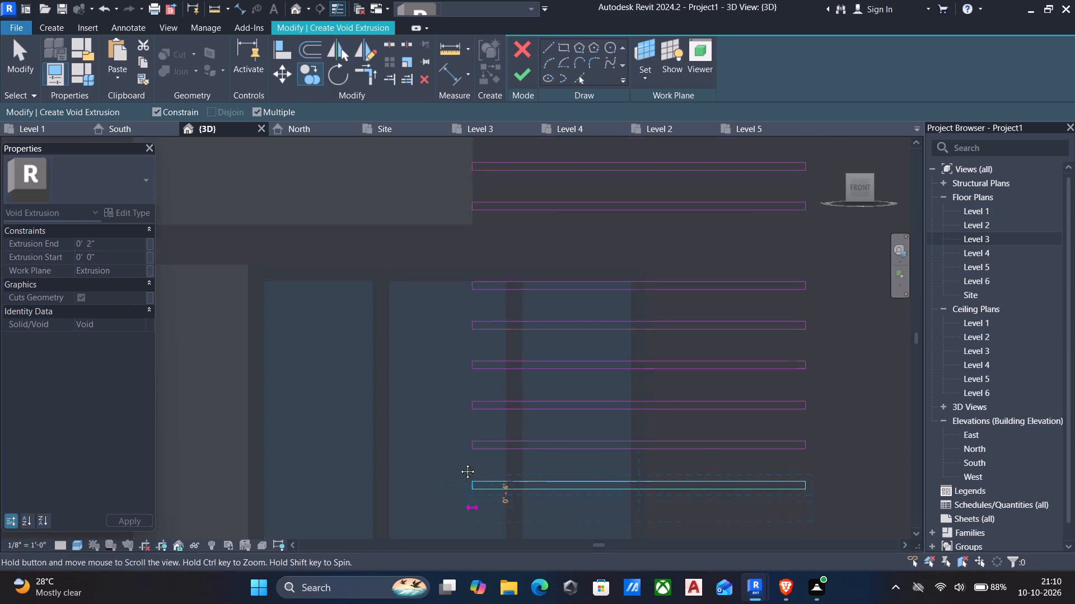
{"action": "middle_click_drag", "start_coordinate": [459, 463], "coordinate": [479, 348]}
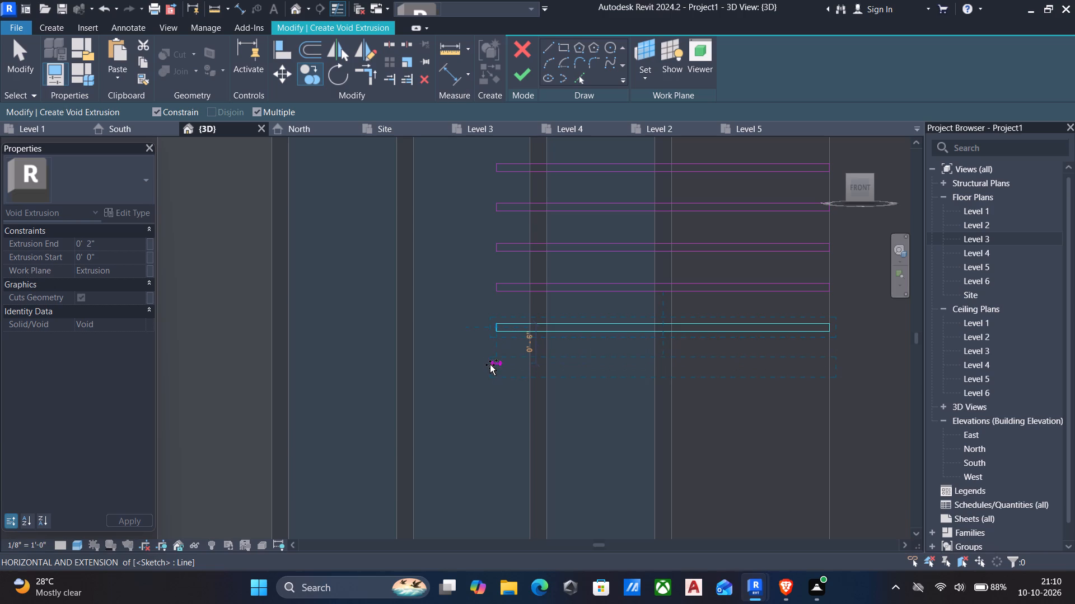
{"action": "left_click", "coordinate": [490, 365]}
{"action": "left_click", "coordinate": [490, 400]}
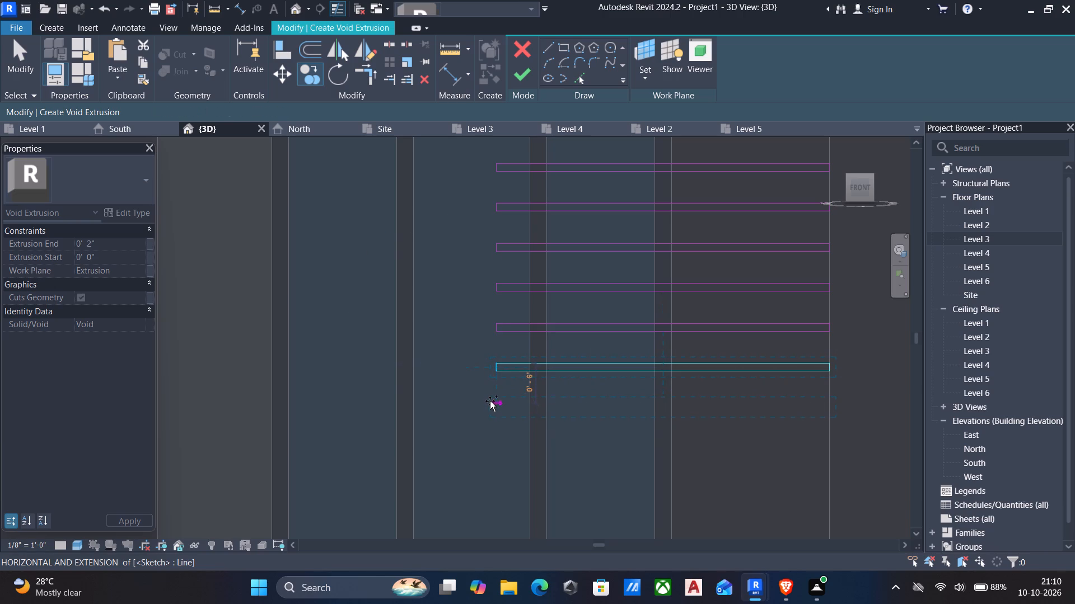
{"action": "left_click", "coordinate": [492, 445]}
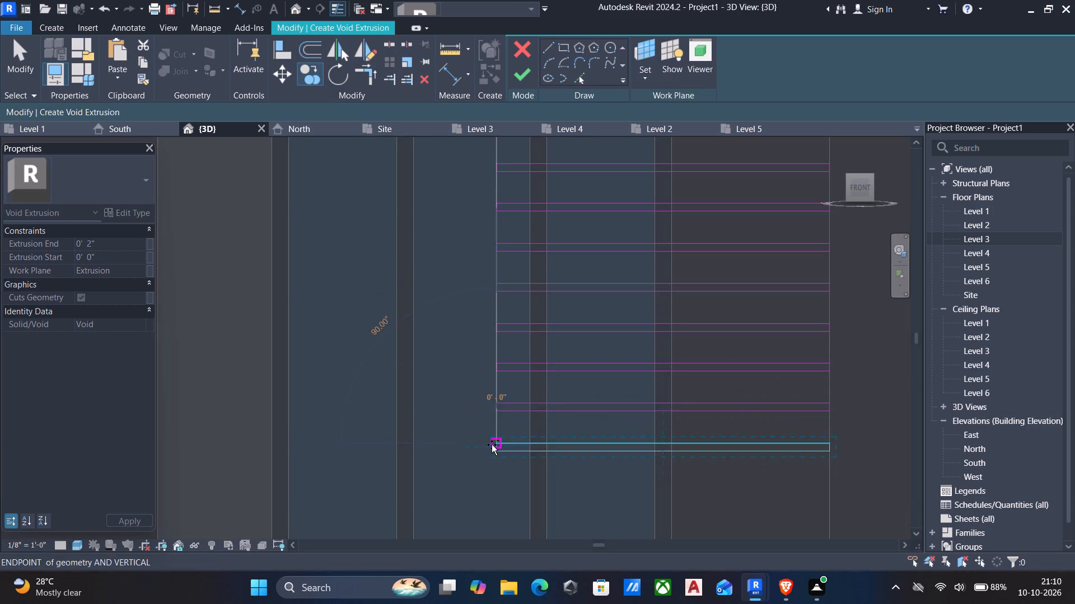
{"action": "middle_click_drag", "start_coordinate": [487, 455], "coordinate": [481, 355]}
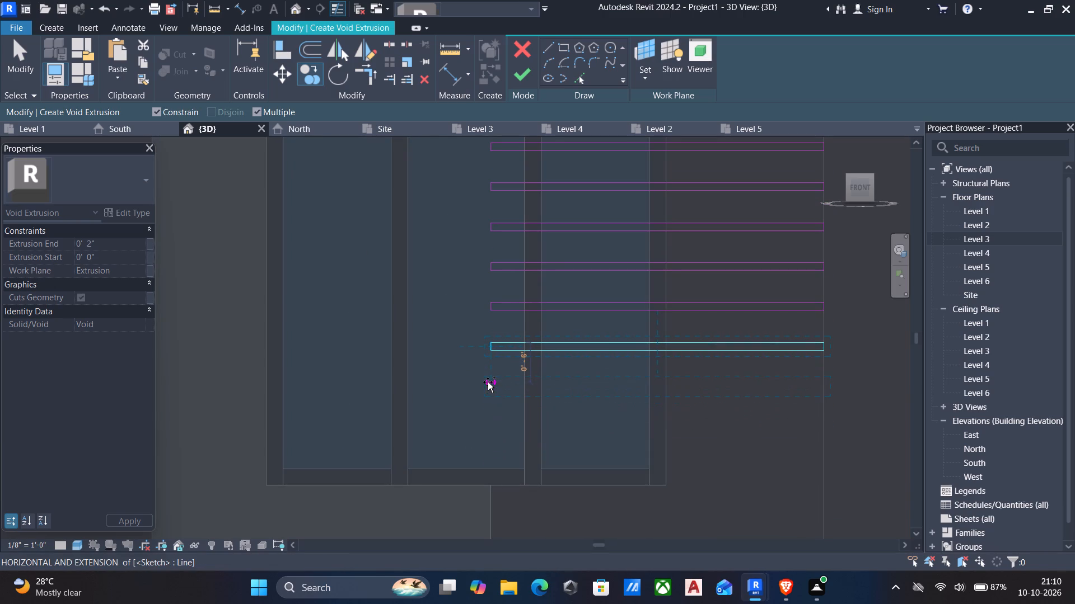
{"action": "left_click_drag", "start_coordinate": [488, 382], "coordinate": [484, 423]}
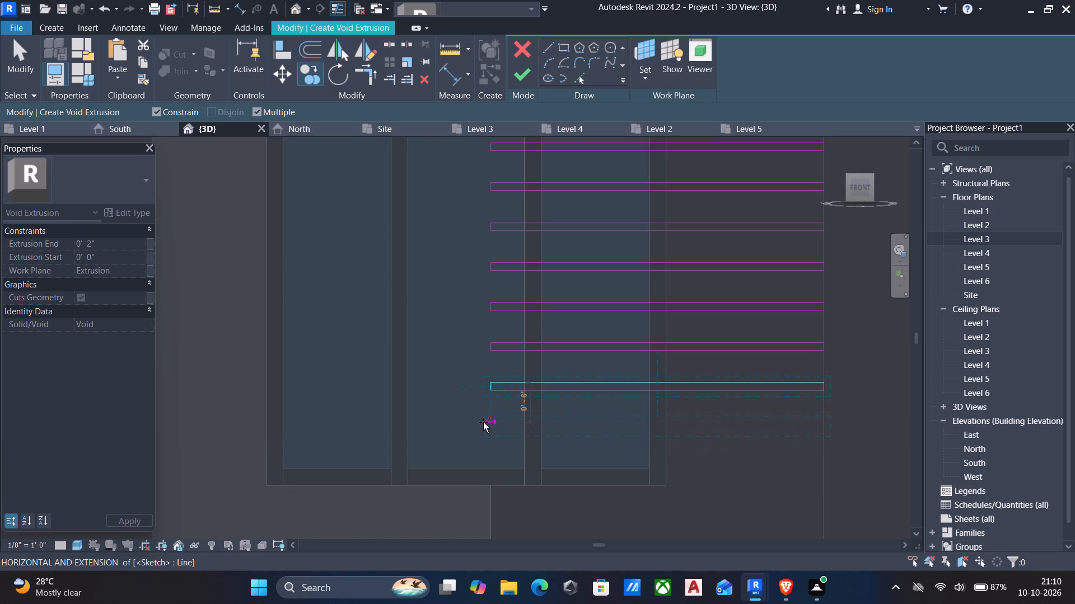
{"action": "left_click", "coordinate": [483, 422]}
{"action": "middle_click_drag", "start_coordinate": [475, 485], "coordinate": [459, 378]}
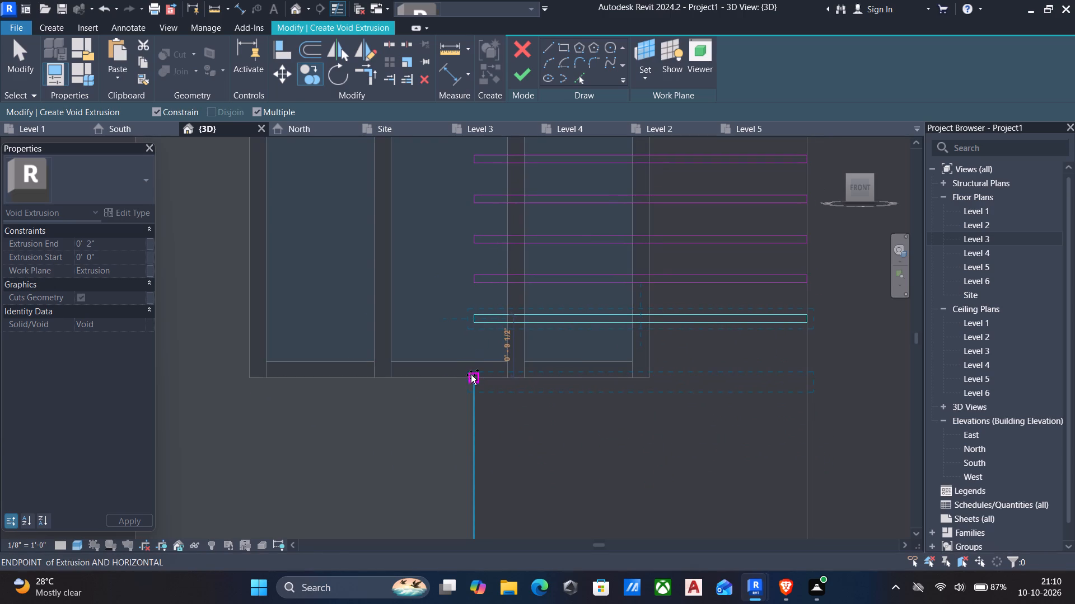
{"action": "left_click", "coordinate": [469, 355]}
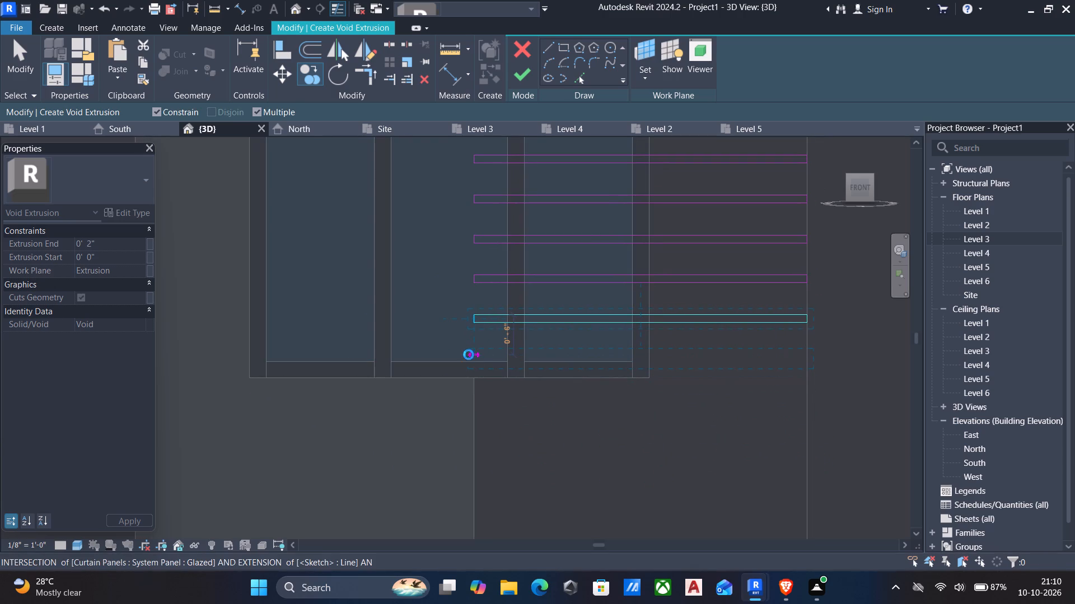
Place six more groove copies at 6-inch spacing down the panel below the windows.
{"action": "left_click", "coordinate": [471, 392]}
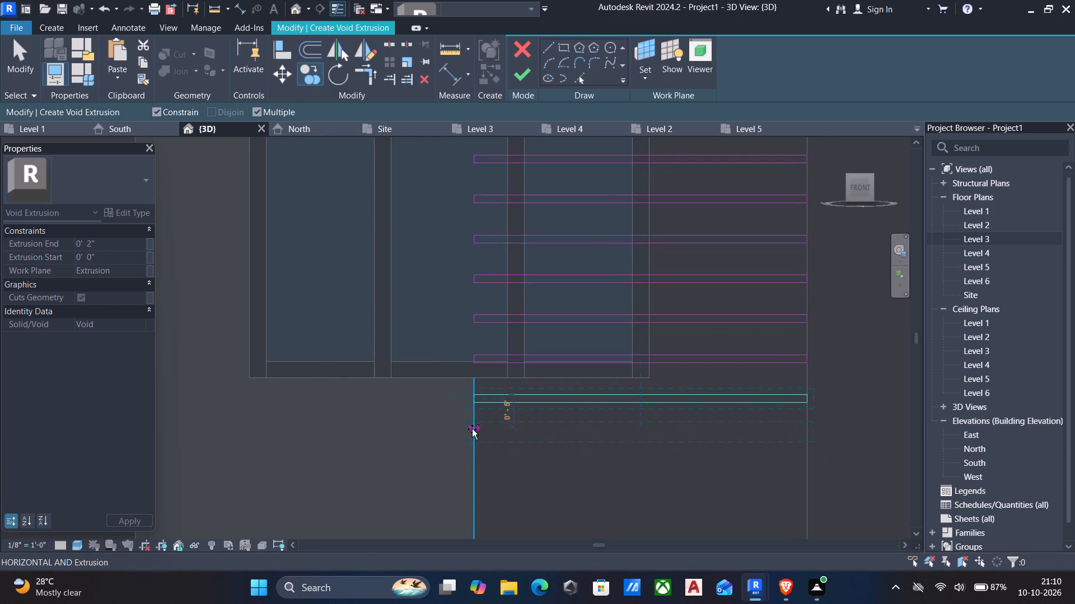
{"action": "left_click", "coordinate": [470, 434]}
{"action": "middle_click_drag", "start_coordinate": [460, 460], "coordinate": [448, 353]}
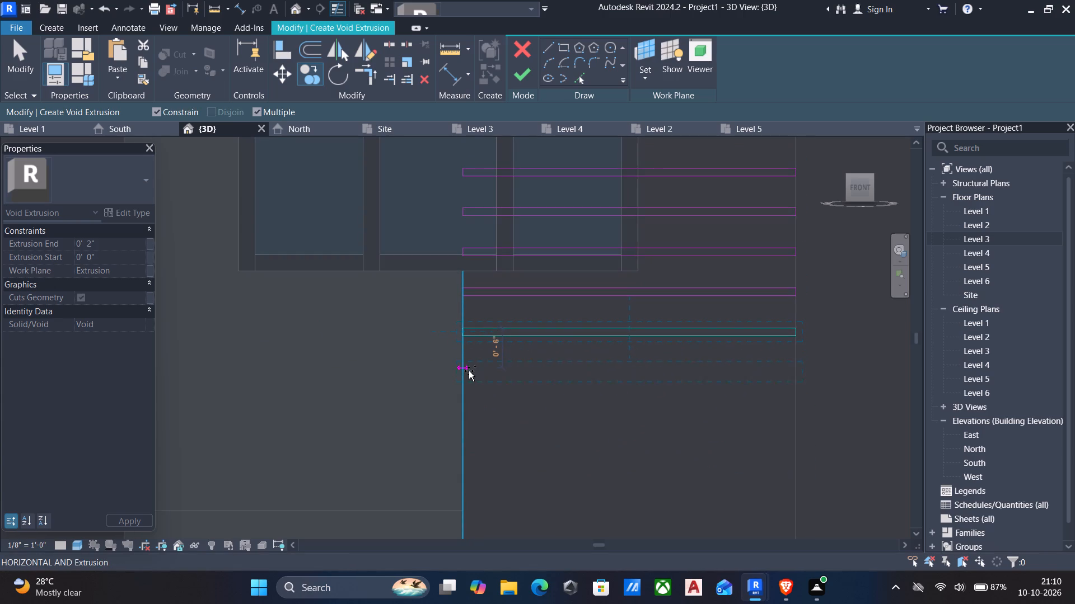
{"action": "left_click", "coordinate": [466, 369]}
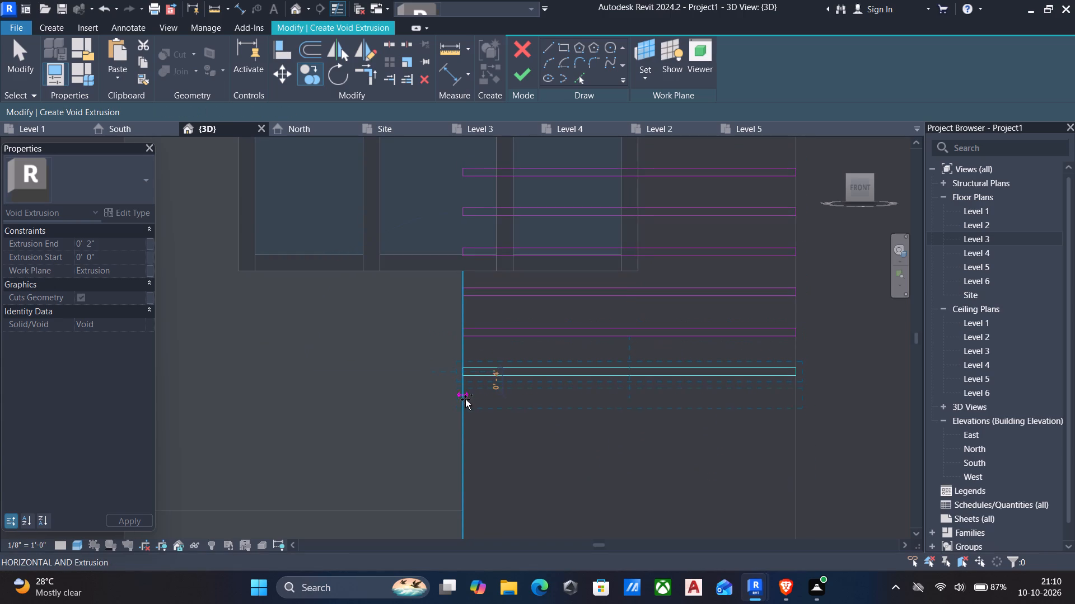
{"action": "left_click", "coordinate": [461, 405]}
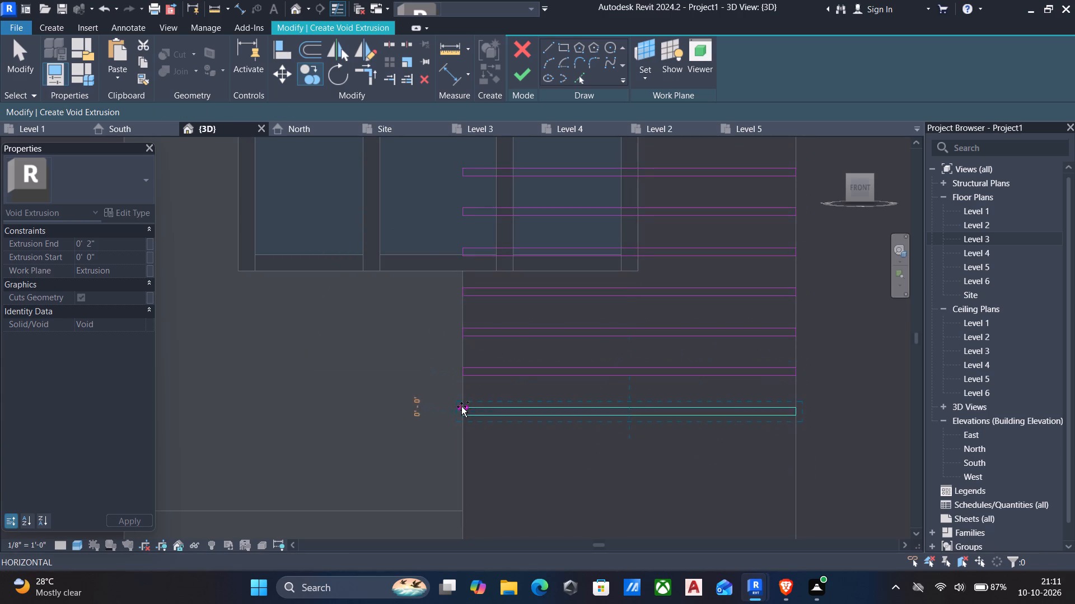
{"action": "middle_click_drag", "start_coordinate": [460, 451], "coordinate": [451, 358]}
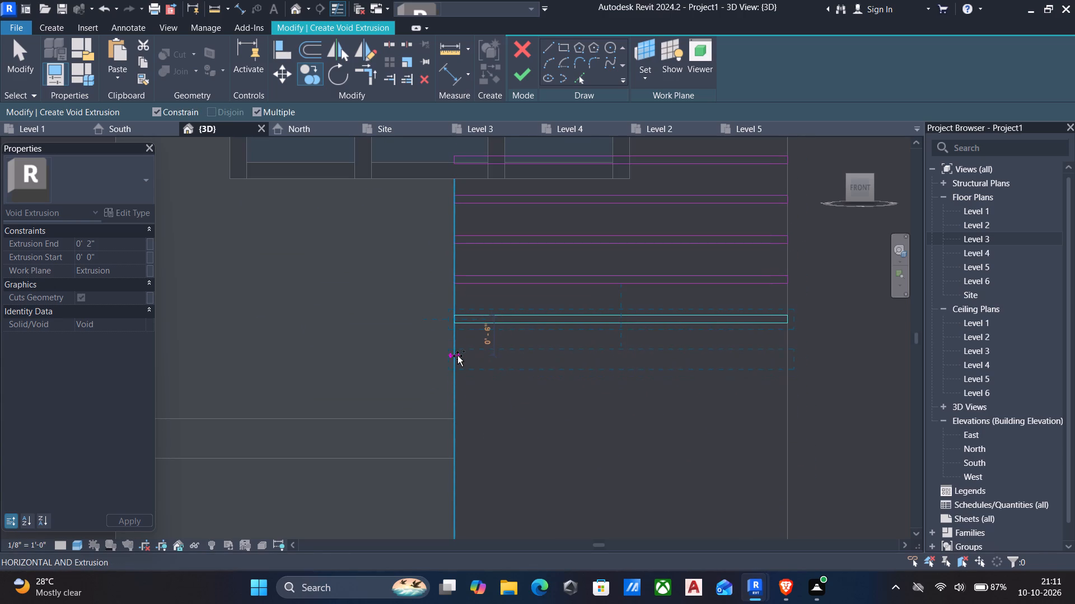
{"action": "left_click", "coordinate": [457, 356]}
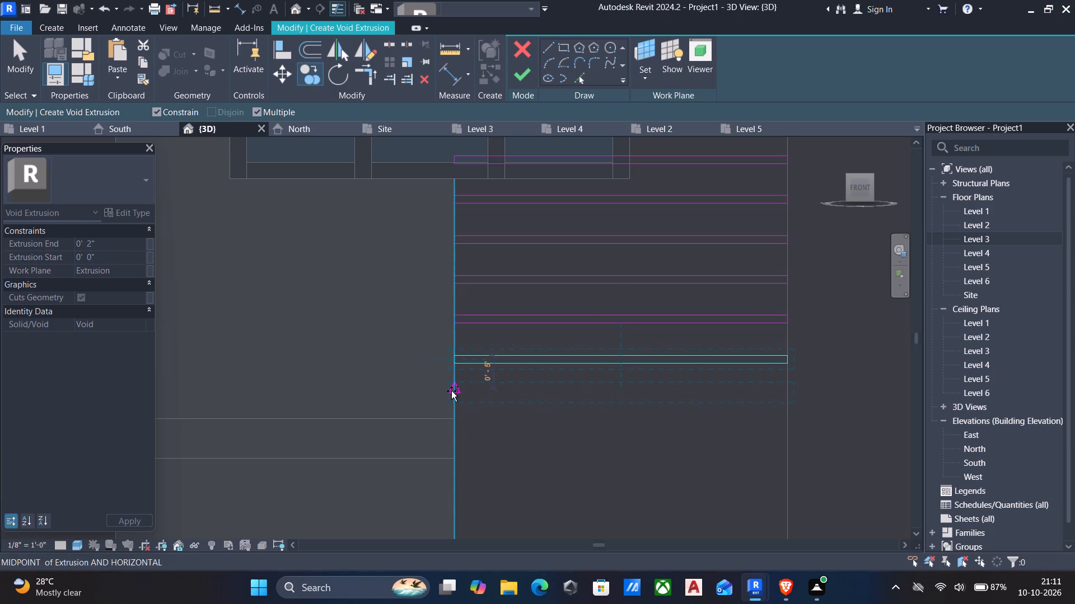
{"action": "left_click", "coordinate": [448, 396]}
Place four more groove copies at 6-inch spacing, ending just above the horizontal band at the panel's lower edge.
{"action": "middle_click_drag", "start_coordinate": [449, 440], "coordinate": [435, 351]}
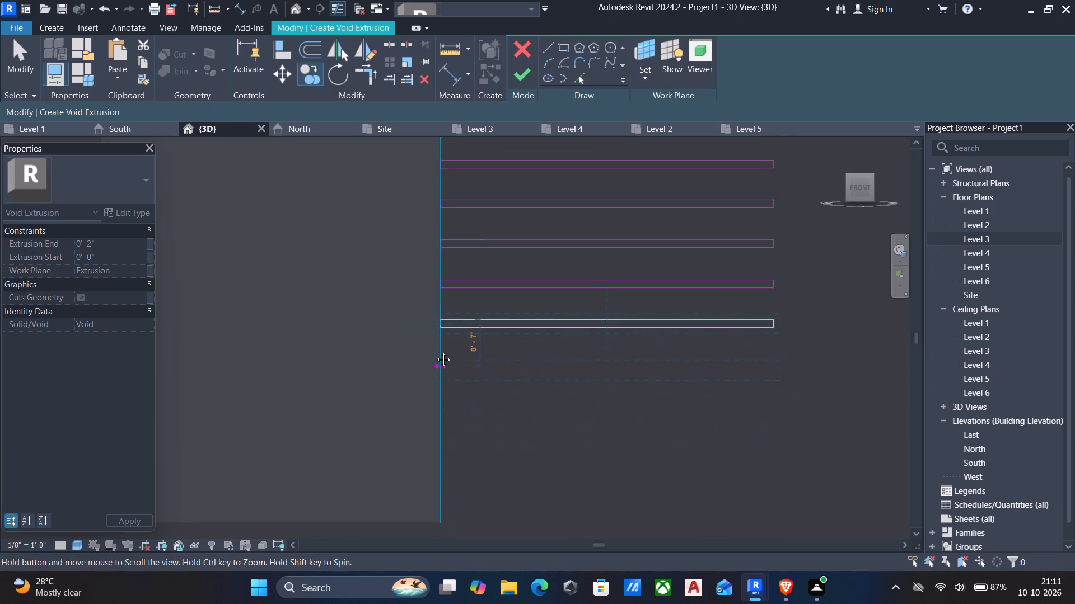
{"action": "middle_click_drag", "start_coordinate": [435, 351], "coordinate": [435, 346]}
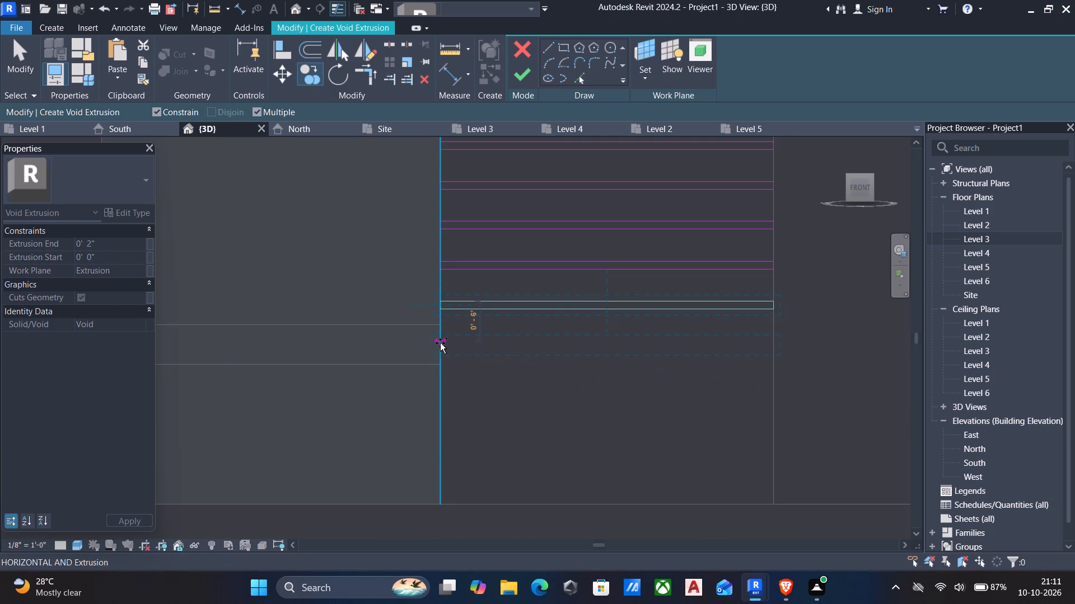
{"action": "left_click", "coordinate": [440, 343]}
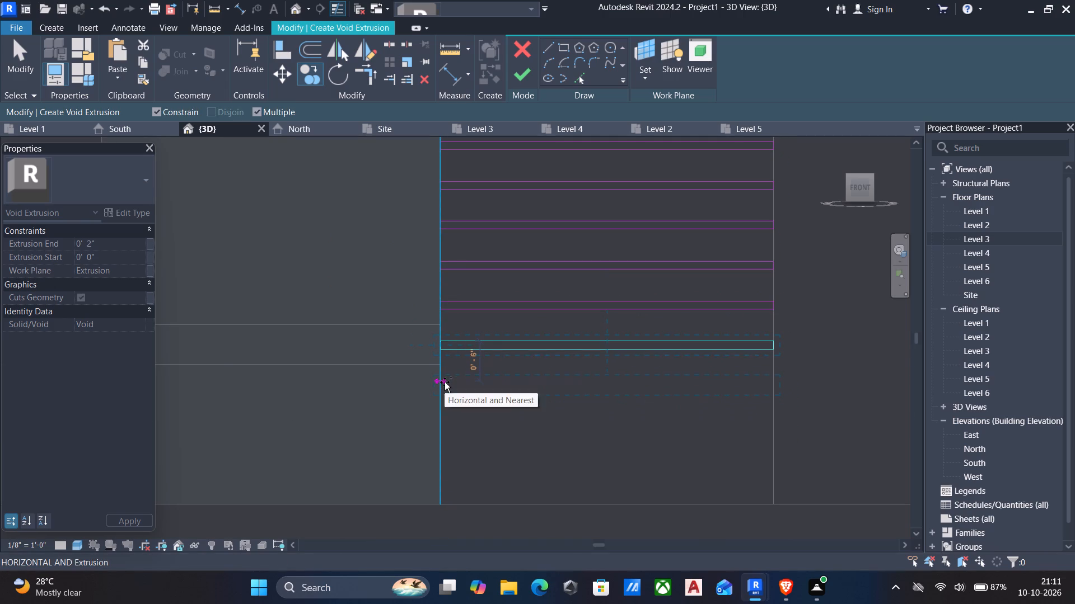
{"action": "left_click", "coordinate": [445, 382]}
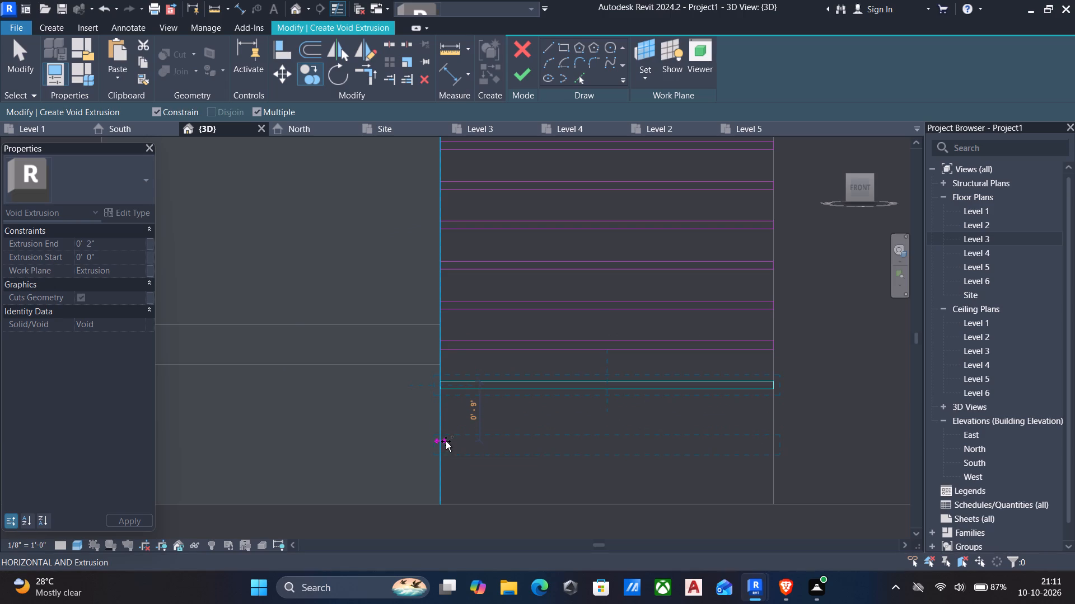
{"action": "left_click", "coordinate": [441, 419]}
{"action": "middle_click_drag", "start_coordinate": [446, 483], "coordinate": [441, 427]}
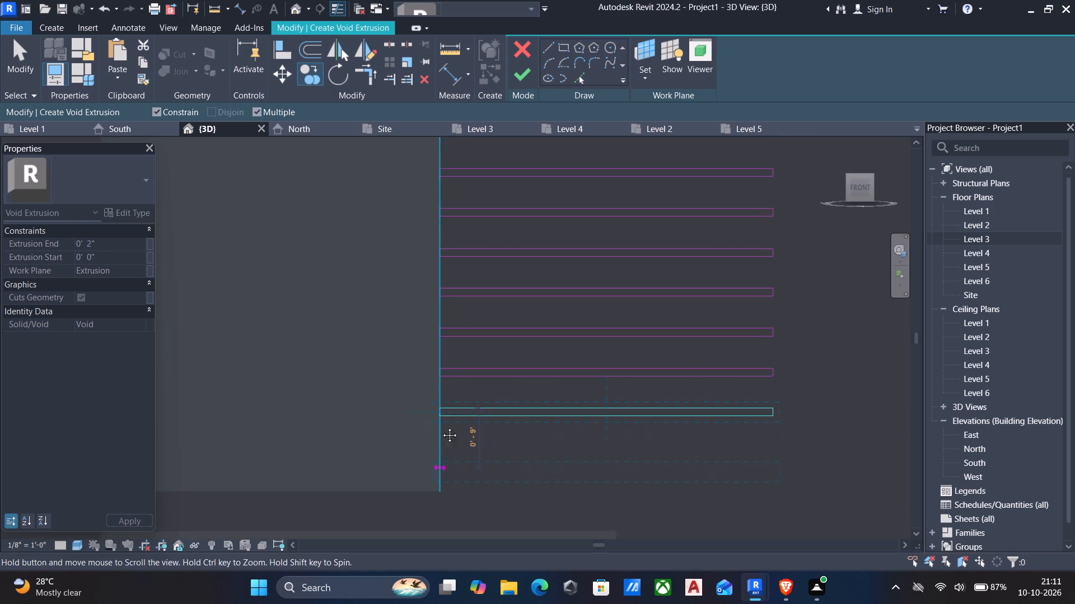
{"action": "middle_click_drag", "start_coordinate": [441, 427], "coordinate": [436, 385]}
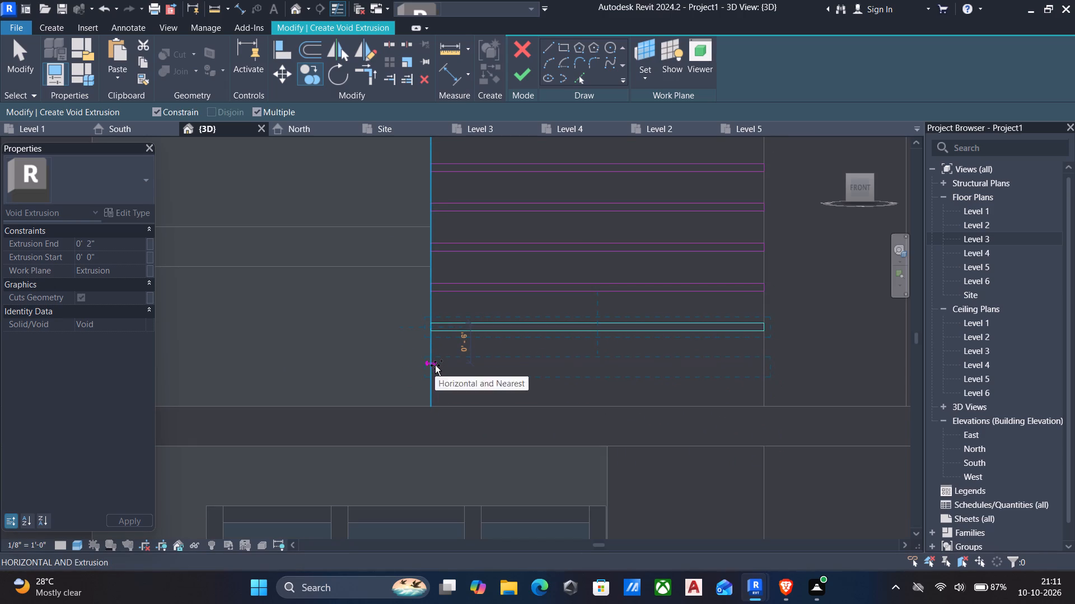
{"action": "left_click", "coordinate": [435, 365]}
Skip the horizontal band by placing the next groove copy beneath it, slightly above the top of the ground-floor windows.
{"action": "scroll", "coordinate": [435, 402], "scroll_direction": "up", "scroll_amount": 4}
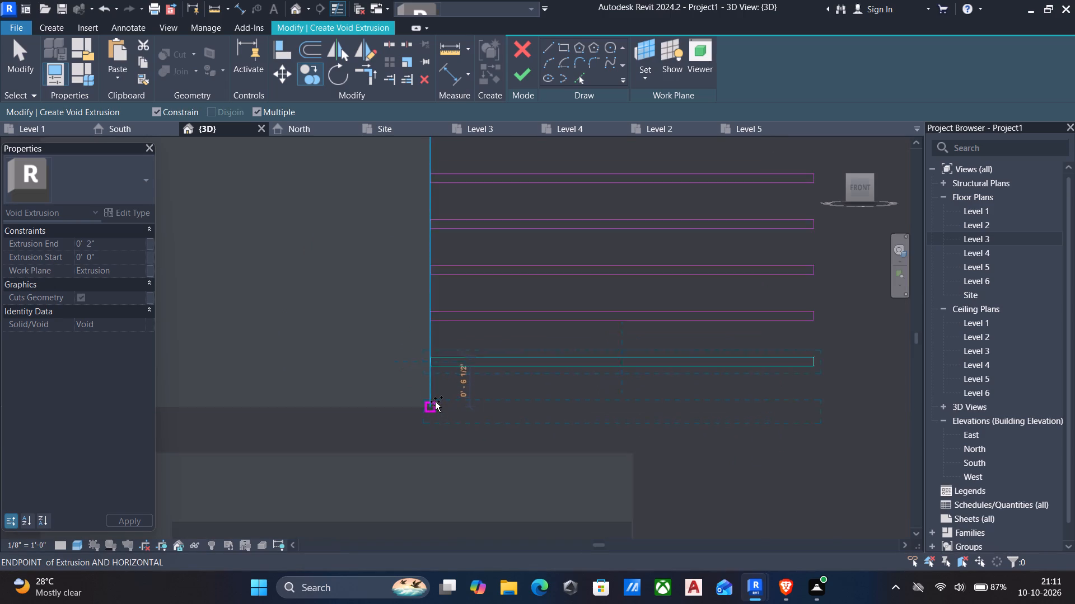
{"action": "scroll", "coordinate": [435, 402], "scroll_direction": "up", "scroll_amount": 2}
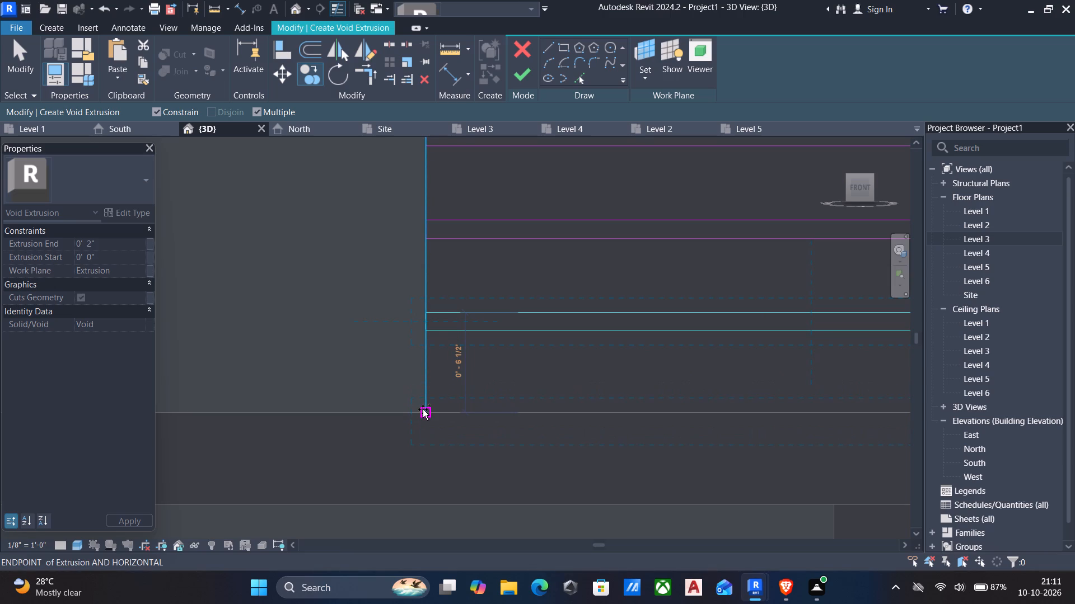
{"action": "scroll", "coordinate": [423, 394], "scroll_direction": "down", "scroll_amount": 7}
{"action": "middle_click_drag", "start_coordinate": [421, 407], "coordinate": [419, 397]}
{"action": "middle_click_drag", "start_coordinate": [417, 381], "coordinate": [410, 287]}
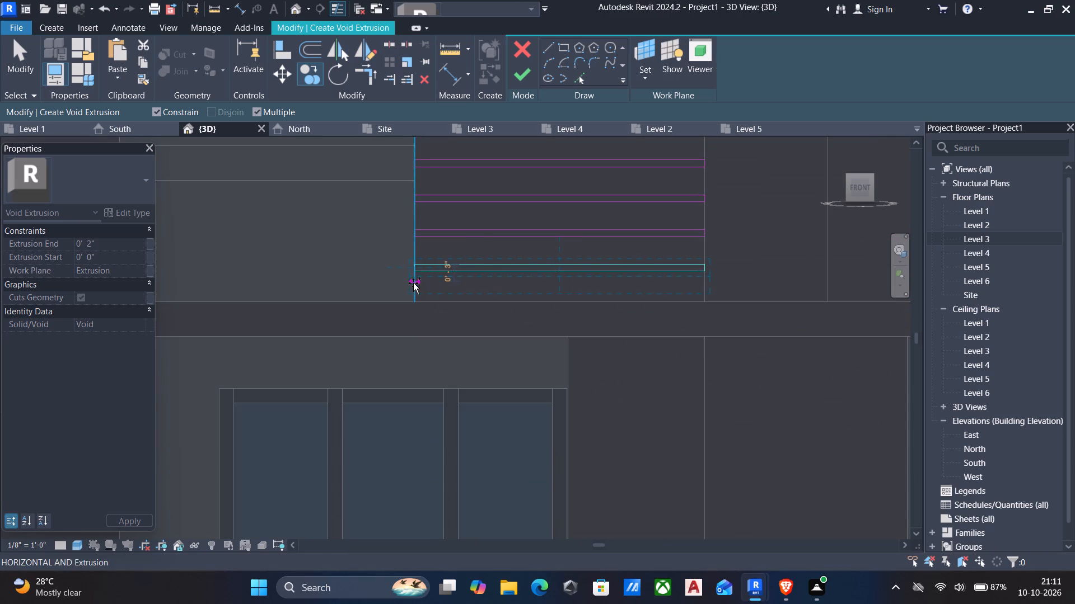
{"action": "middle_click_drag", "start_coordinate": [409, 373], "coordinate": [398, 292]}
{"action": "scroll", "coordinate": [404, 301], "scroll_direction": "down", "scroll_amount": 6}
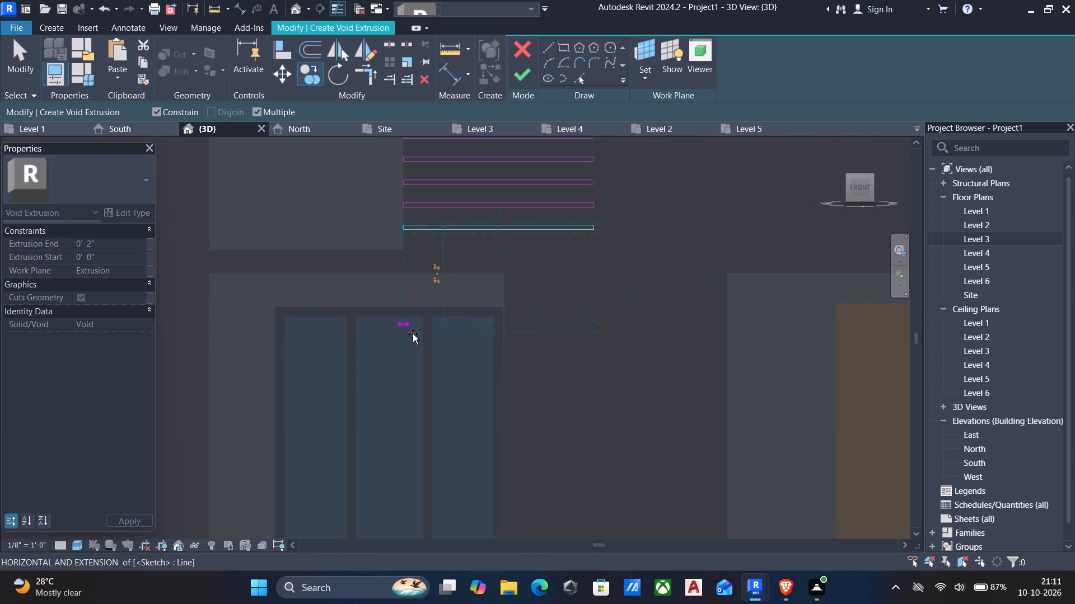
{"action": "scroll", "coordinate": [413, 334], "scroll_direction": "down", "scroll_amount": 4}
{"action": "middle_click_drag", "start_coordinate": [413, 347], "coordinate": [417, 249]}
{"action": "scroll", "coordinate": [427, 279], "scroll_direction": "up", "scroll_amount": 5}
{"action": "middle_click_drag", "start_coordinate": [428, 252], "coordinate": [417, 370]}
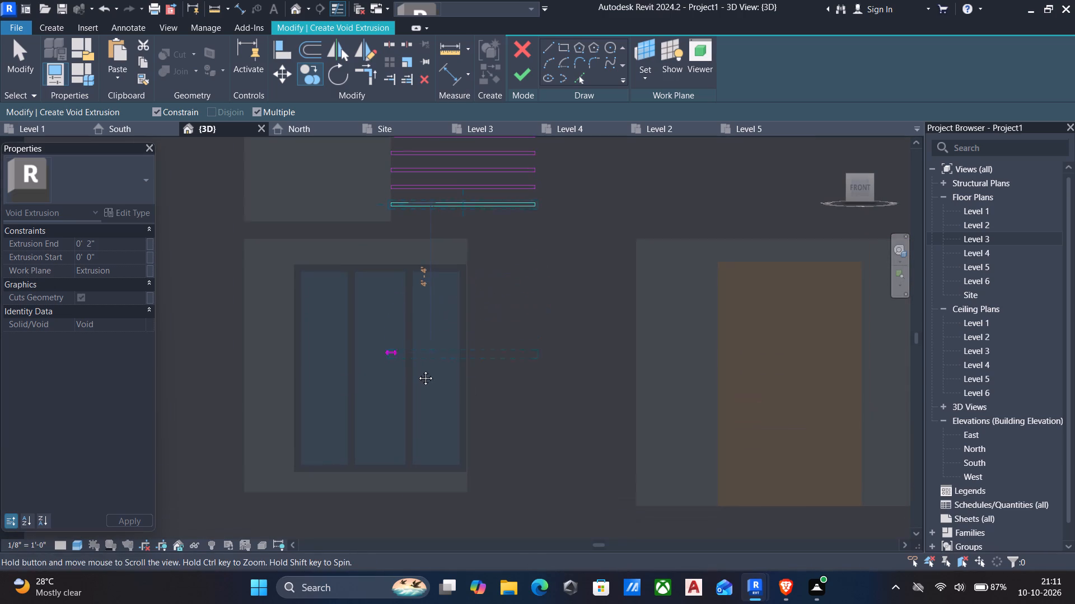
{"action": "middle_click_drag", "start_coordinate": [417, 370], "coordinate": [417, 372]}
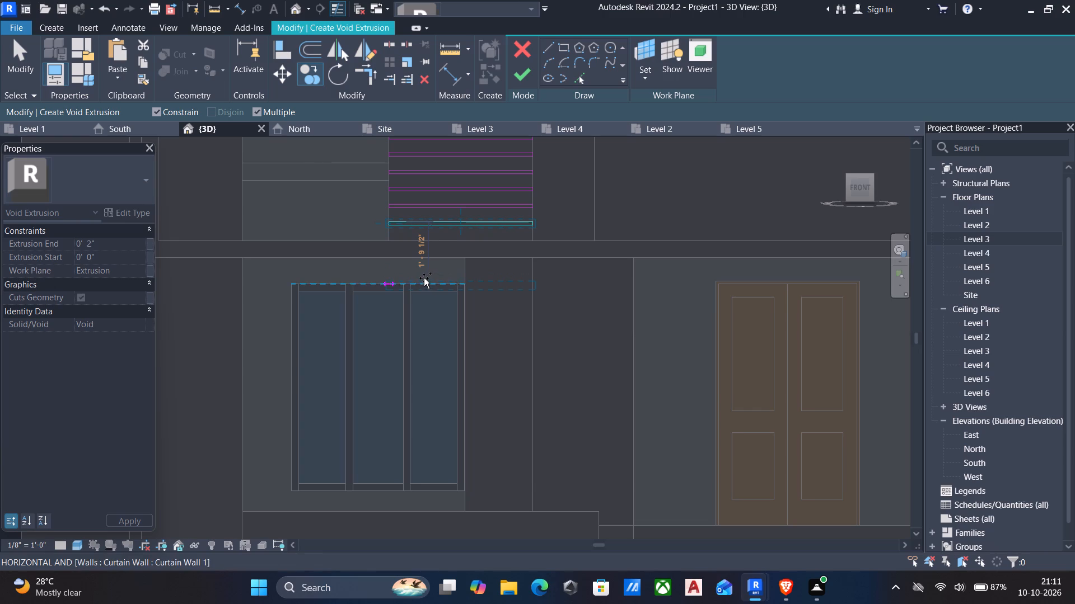
{"action": "scroll", "coordinate": [416, 274], "scroll_direction": "up", "scroll_amount": 2}
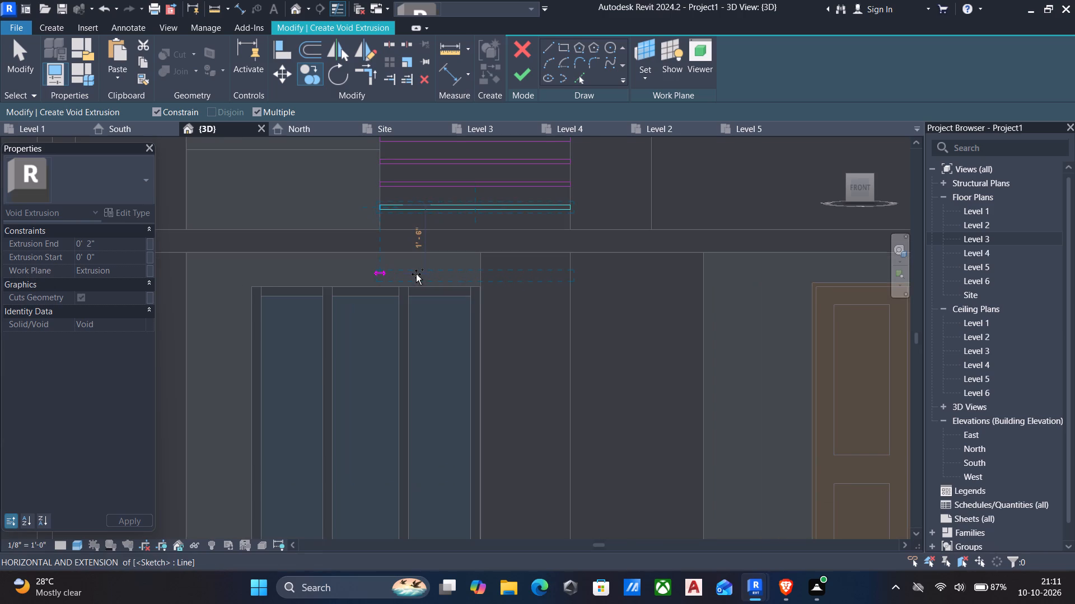
{"action": "left_click", "coordinate": [409, 270]}
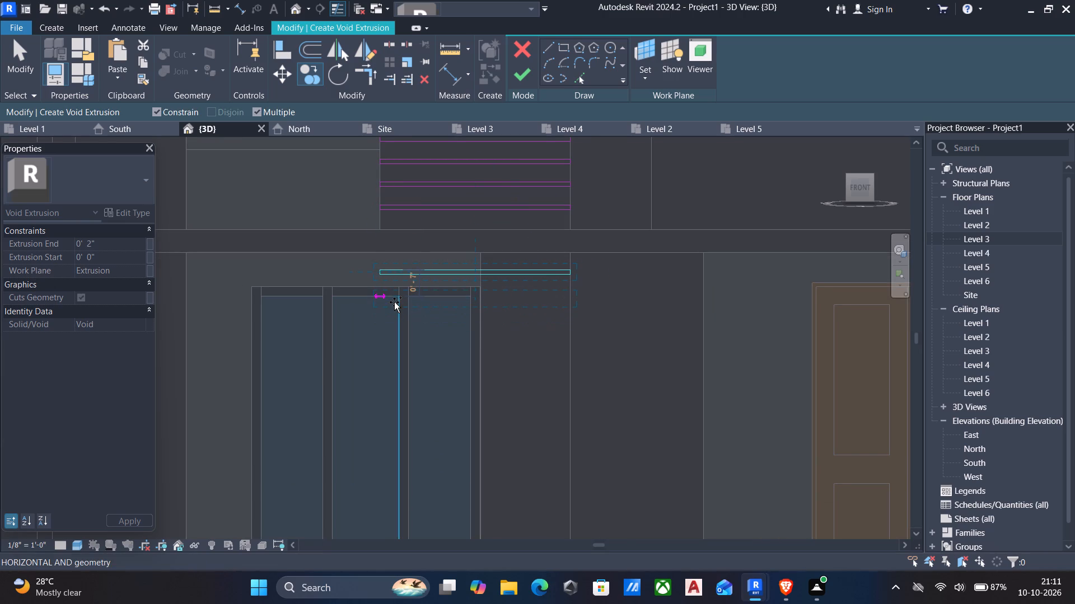
Place five more groove copies at 6-inch spacing down the panel, starting level with the top frame of the ground-floor windows.
{"action": "scroll", "coordinate": [394, 302], "scroll_direction": "up", "scroll_amount": 4}
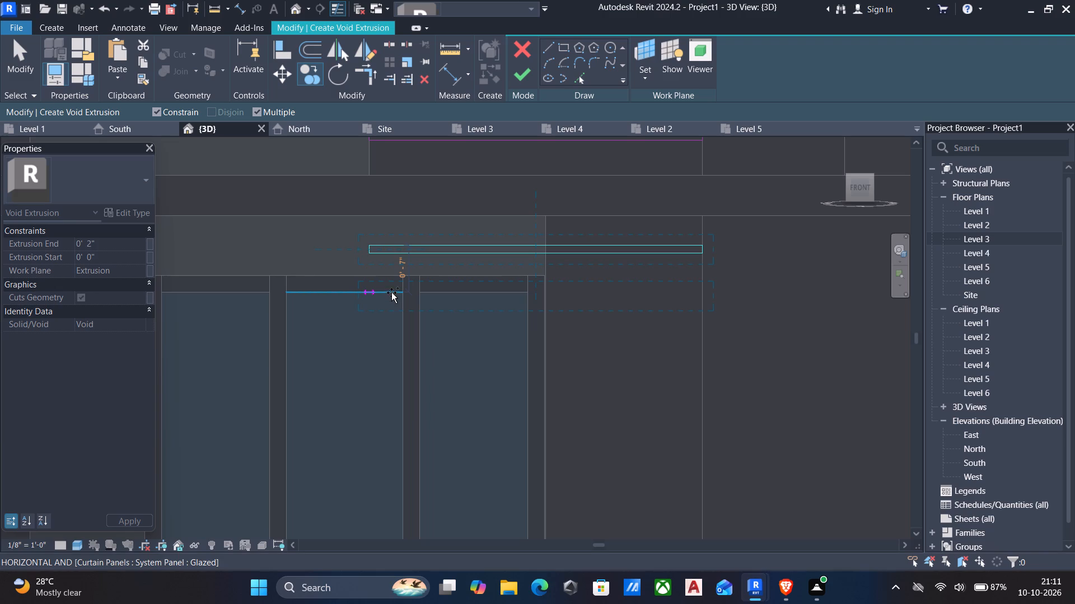
{"action": "left_click", "coordinate": [390, 285]}
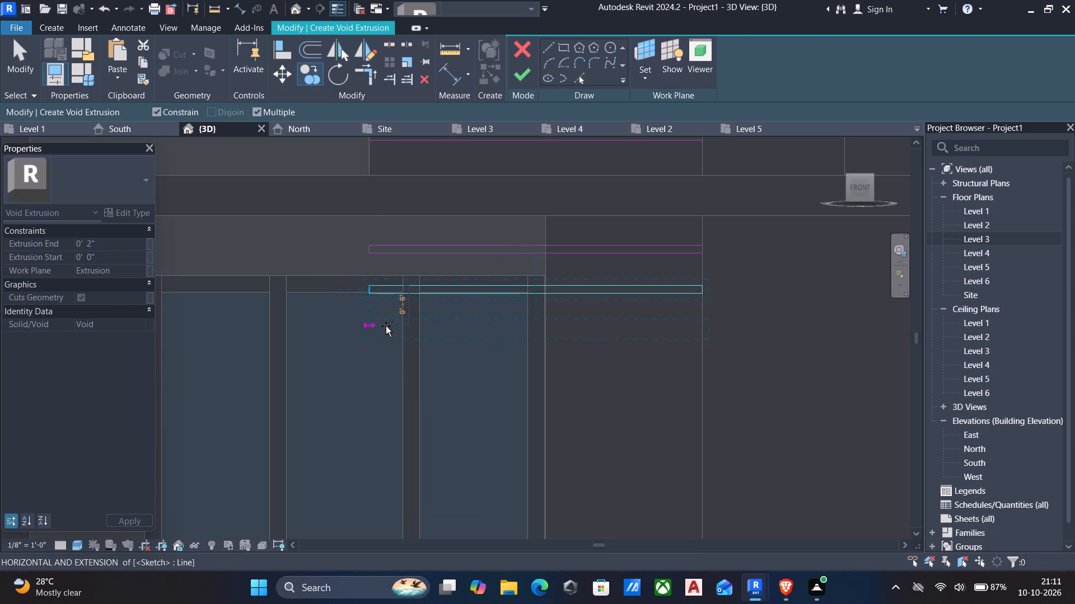
{"action": "left_click", "coordinate": [386, 326]}
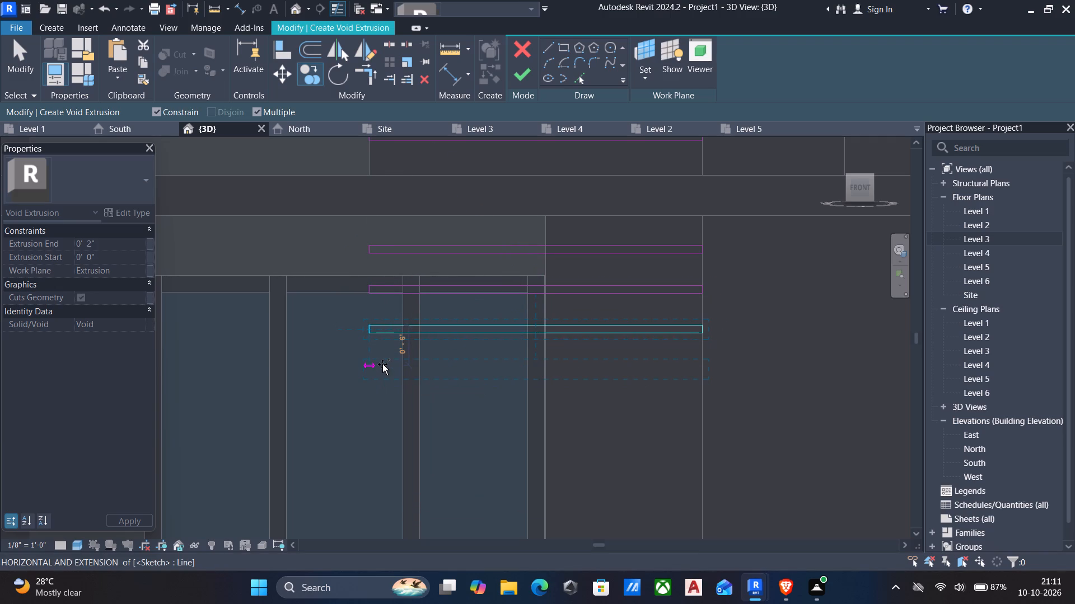
{"action": "left_click", "coordinate": [382, 364]}
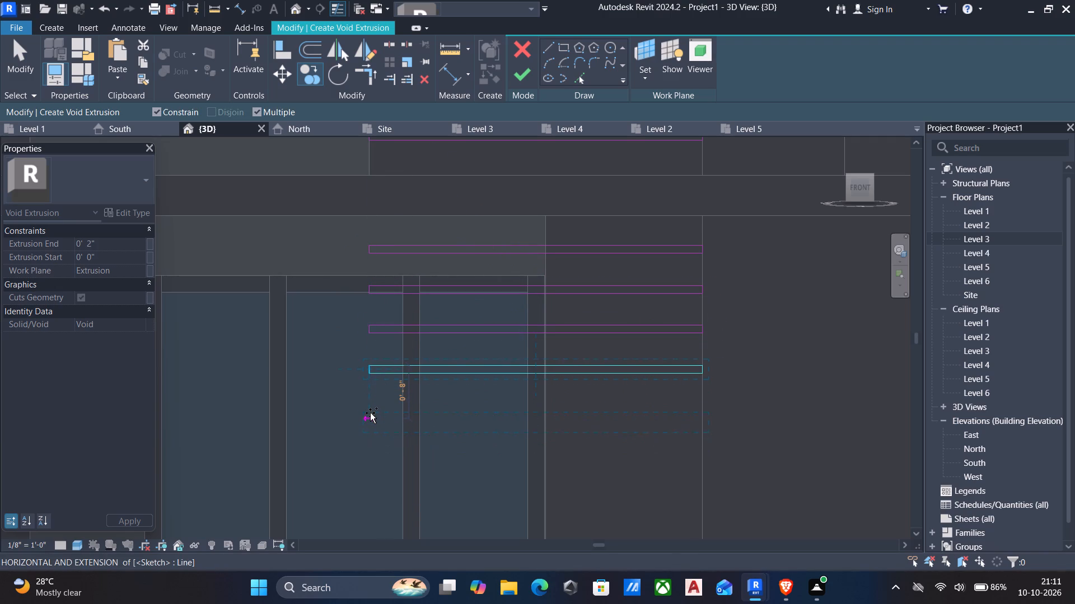
{"action": "left_click", "coordinate": [371, 405]}
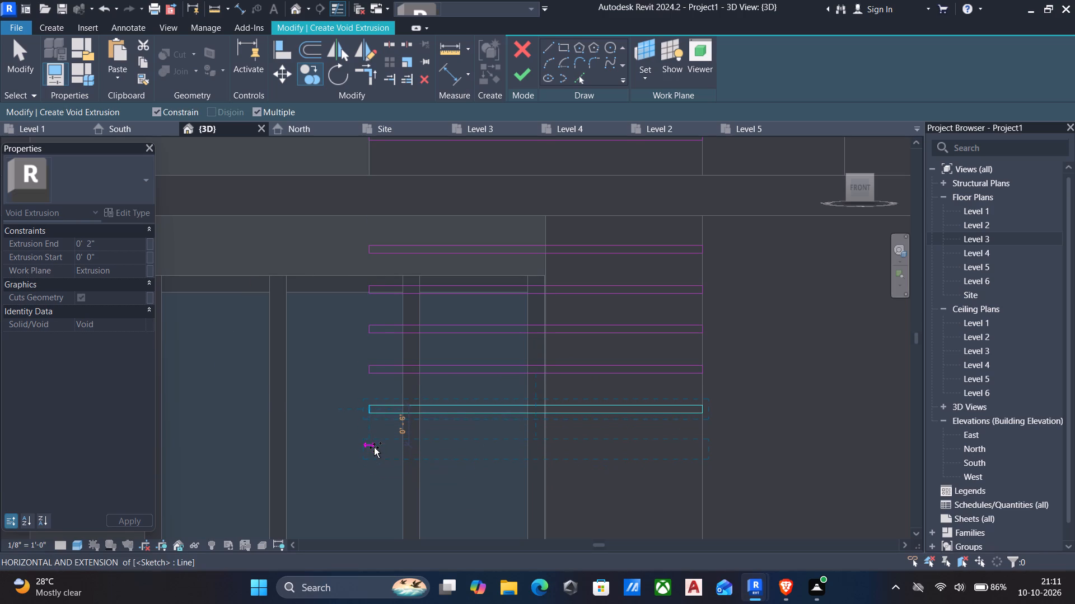
{"action": "left_click", "coordinate": [374, 447]}
Place six more groove copies at 6-inch spacing down the panel beside the ground-floor windows.
{"action": "middle_click_drag", "start_coordinate": [387, 417], "coordinate": [403, 283]}
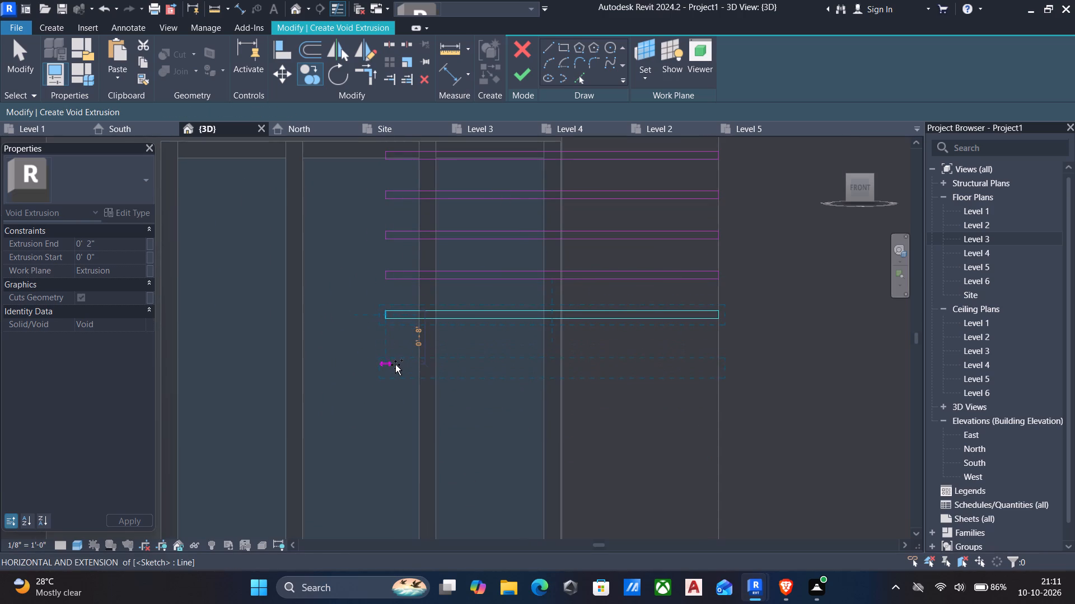
{"action": "left_click", "coordinate": [394, 353]}
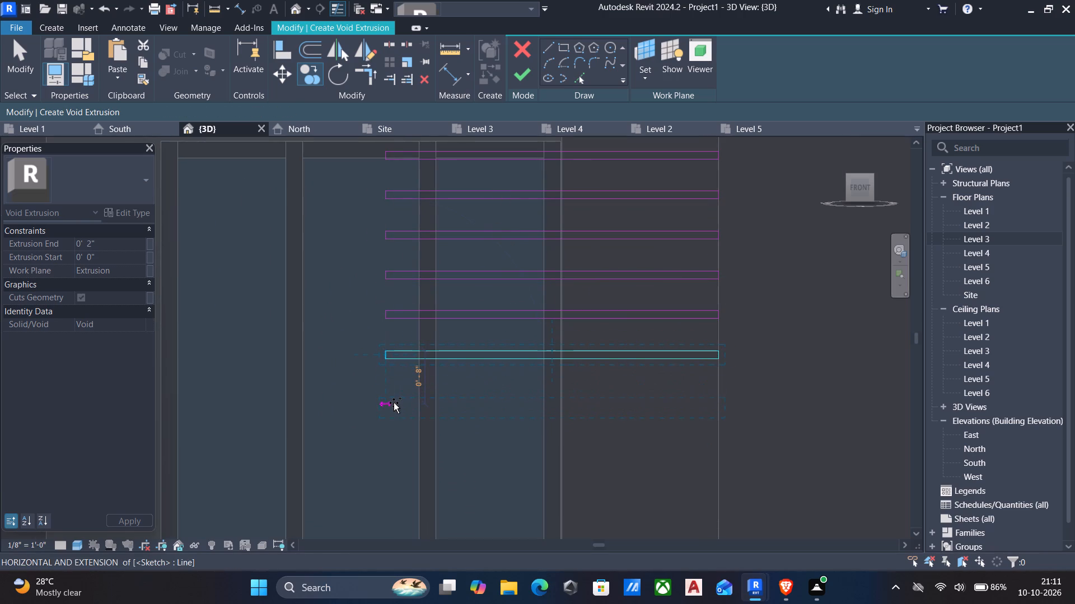
{"action": "left_click", "coordinate": [394, 393]}
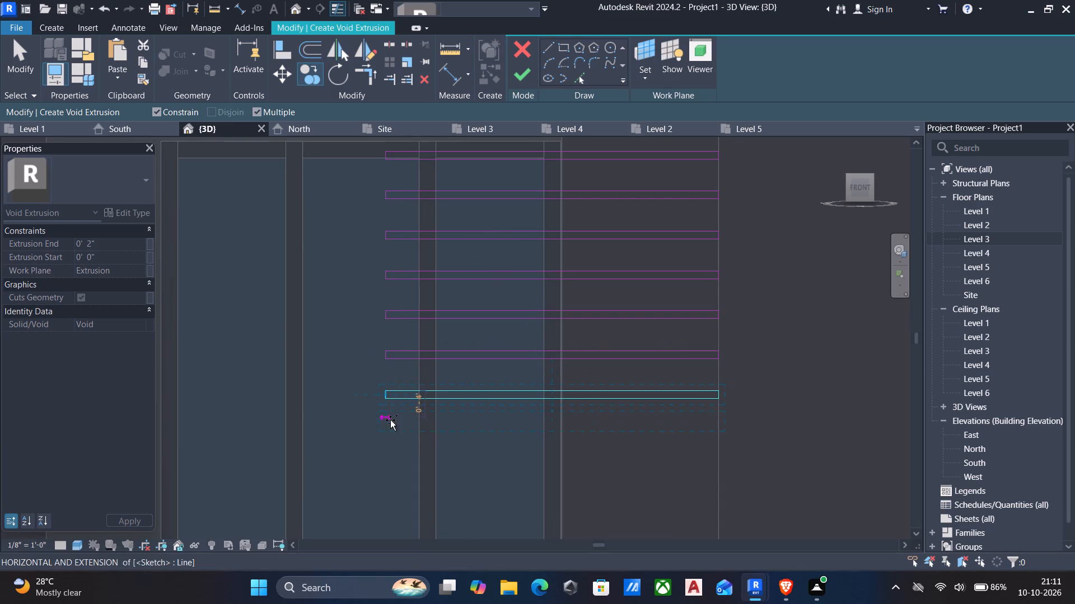
{"action": "left_click", "coordinate": [385, 433]}
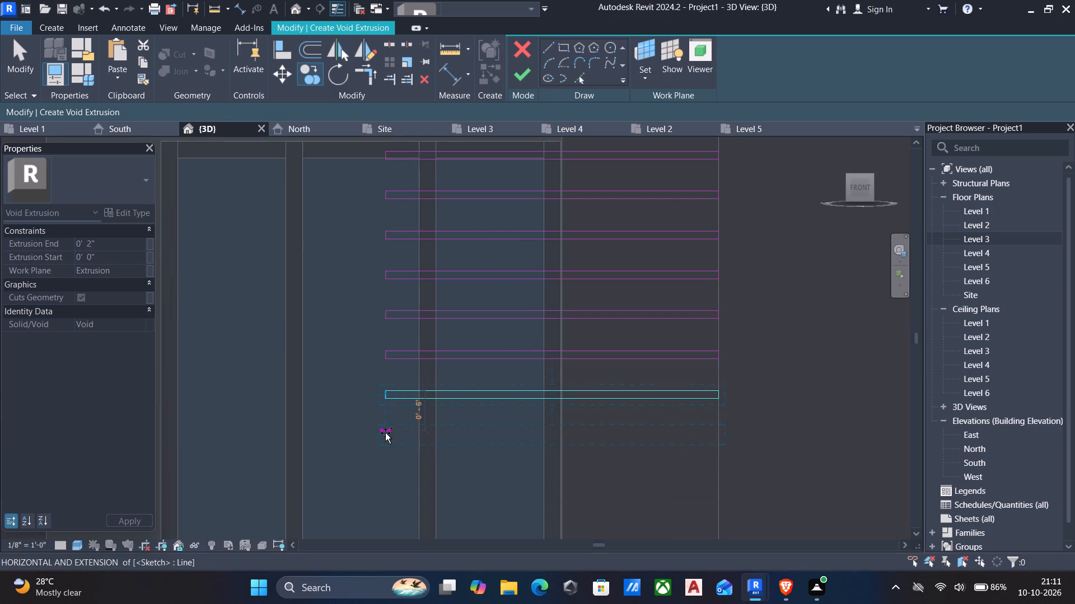
{"action": "middle_click_drag", "start_coordinate": [391, 428], "coordinate": [401, 322]}
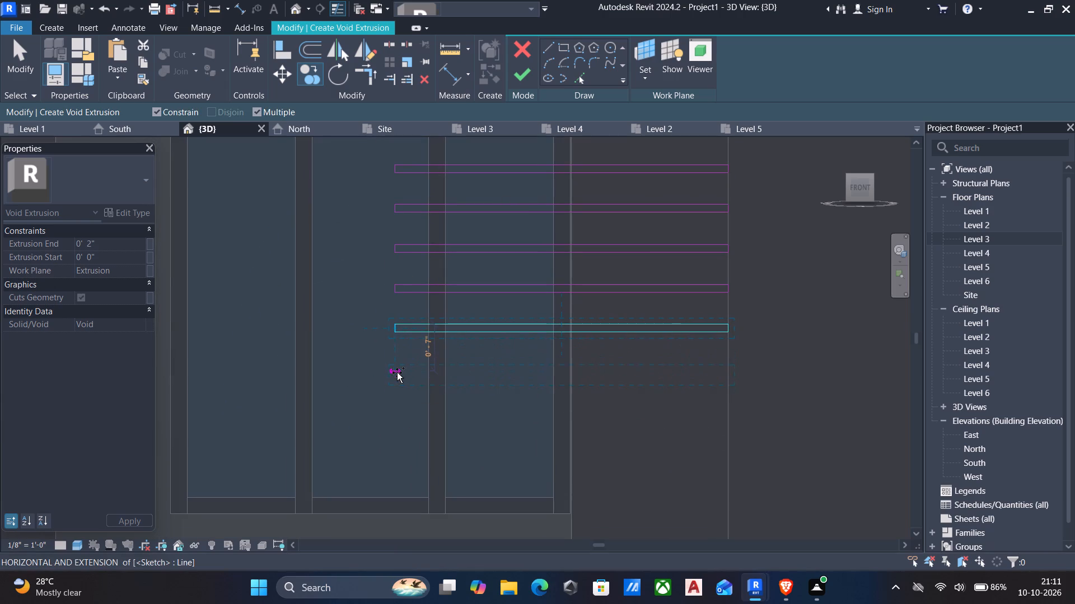
{"action": "left_click", "coordinate": [397, 366]}
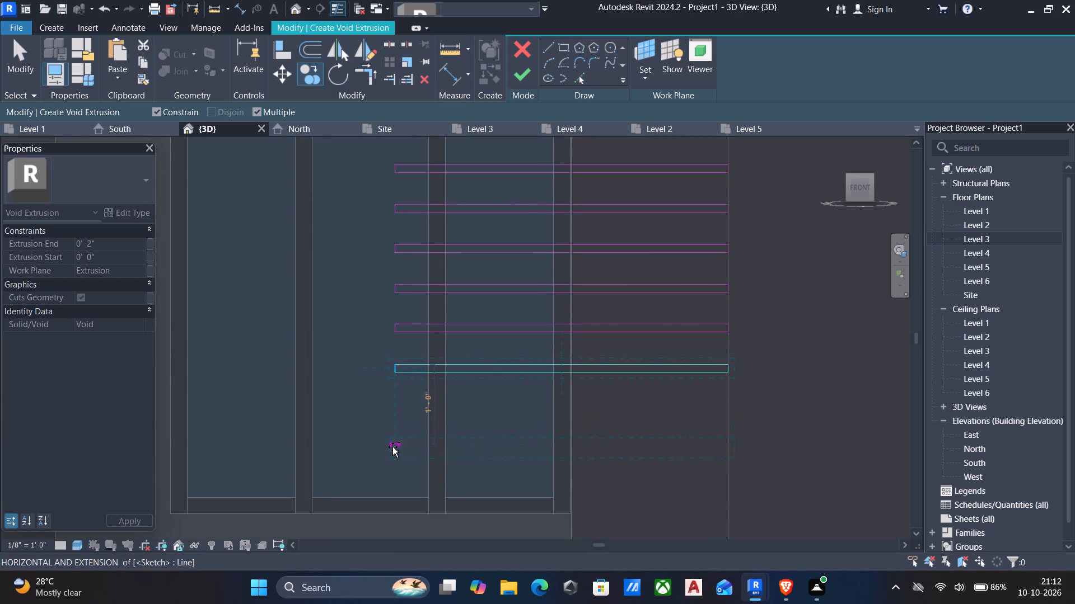
{"action": "left_click", "coordinate": [394, 405]}
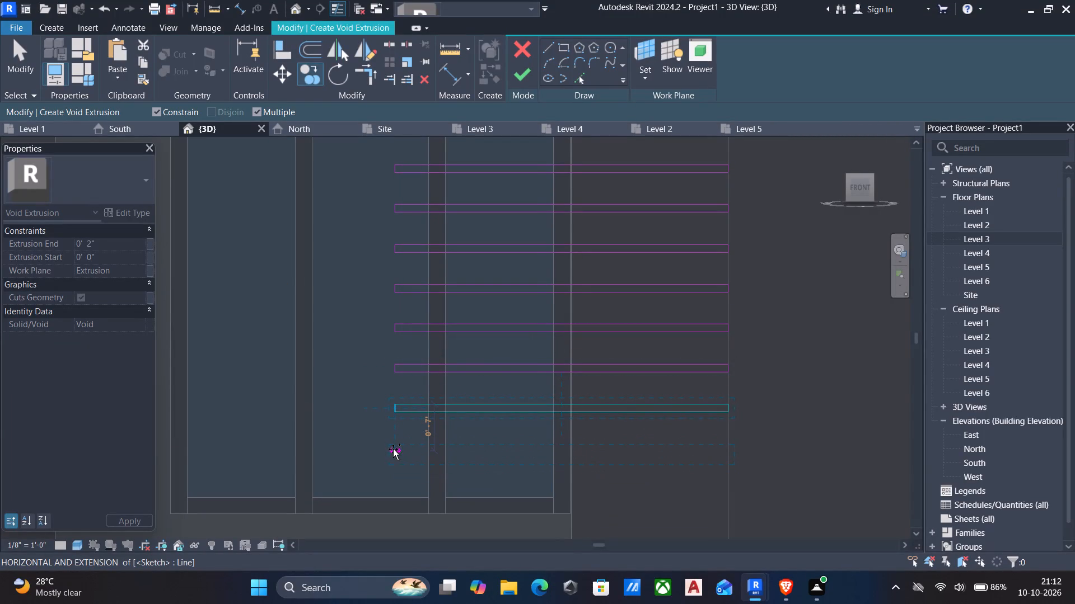
{"action": "left_click", "coordinate": [393, 447]}
Place the last two groove copies at 6-inch spacing, ending just below the ground-floor window frame, and finish copying.
{"action": "middle_click_drag", "start_coordinate": [393, 469], "coordinate": [405, 350]}
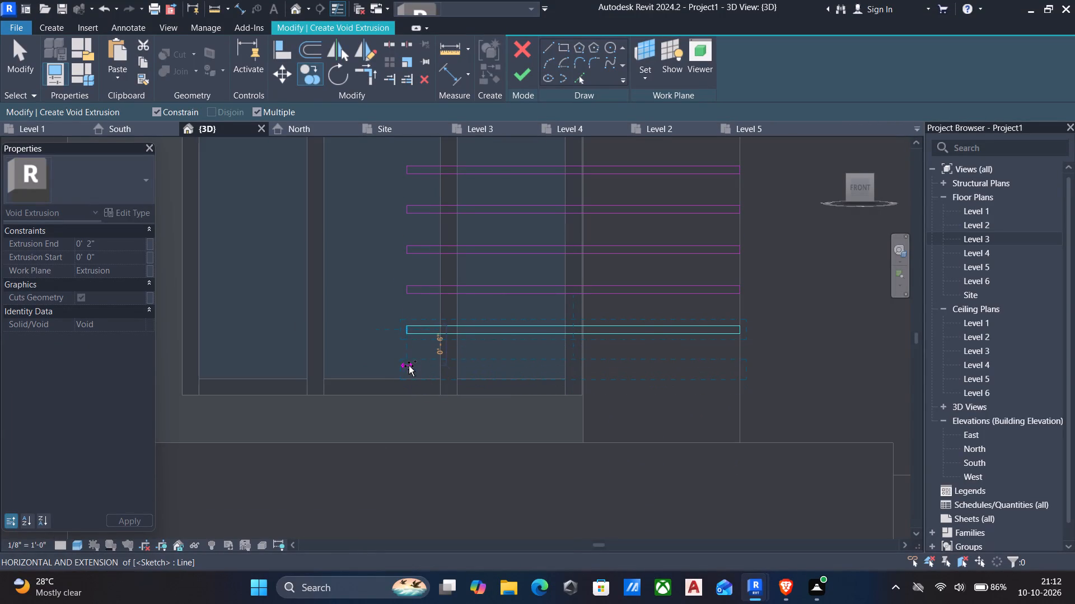
{"action": "left_click", "coordinate": [409, 366]}
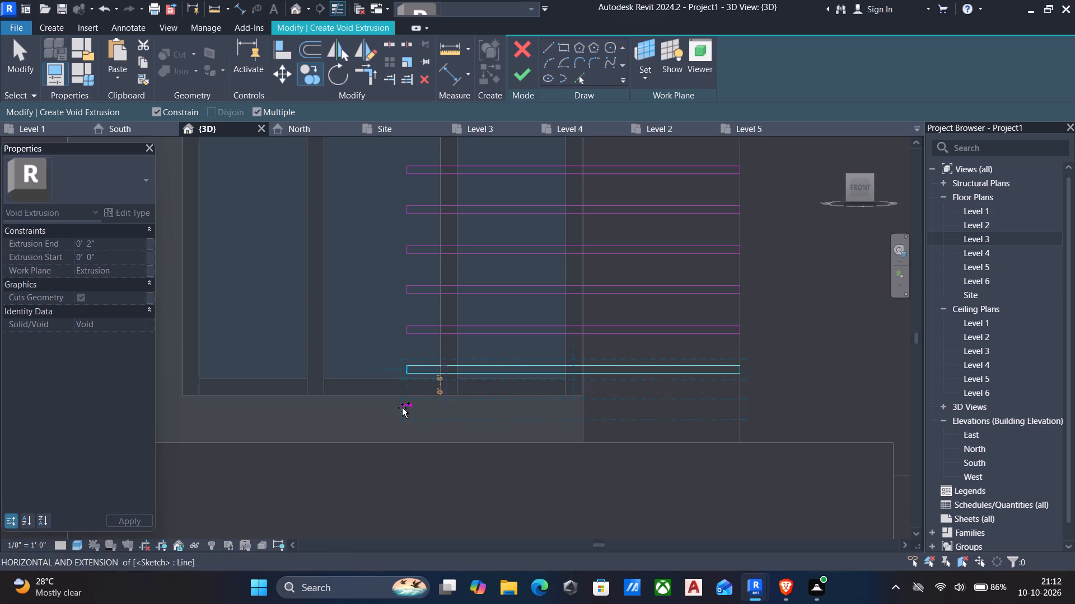
{"action": "left_click", "coordinate": [402, 408]}
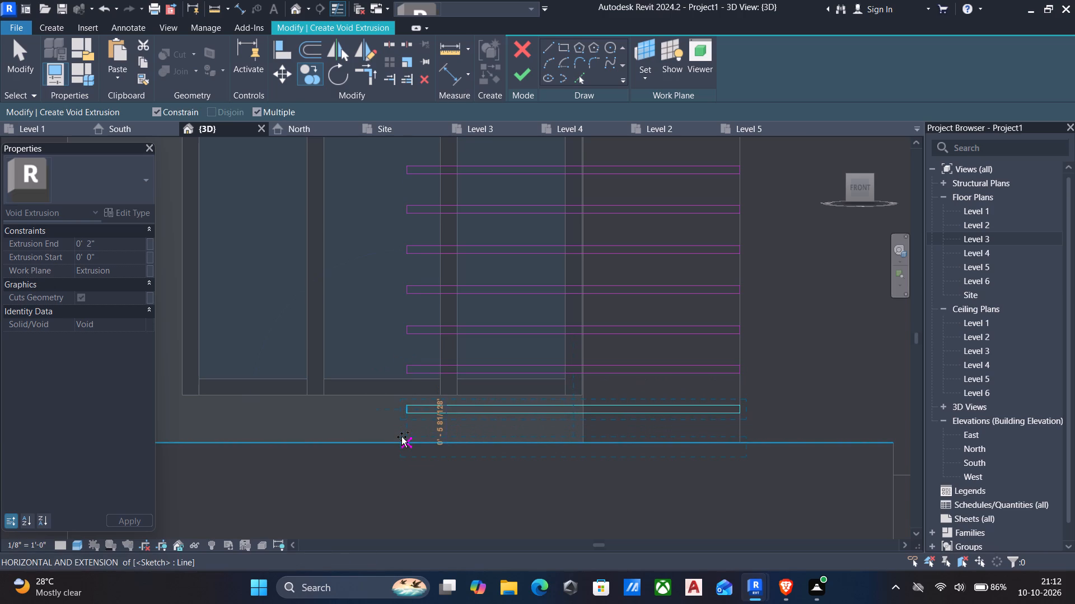
{"action": "key", "text": "Escape"}
{"action": "scroll", "coordinate": [402, 379], "scroll_direction": "down", "scroll_amount": 2}
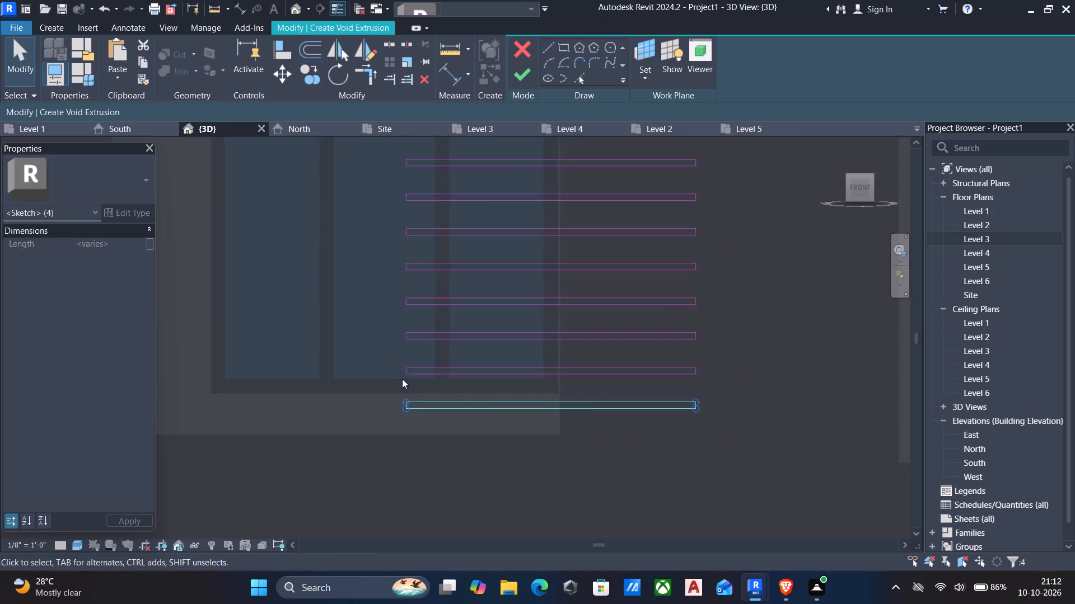
{"action": "scroll", "coordinate": [402, 379], "scroll_direction": "down", "scroll_amount": 4}
{"action": "key", "text": "Escape"}
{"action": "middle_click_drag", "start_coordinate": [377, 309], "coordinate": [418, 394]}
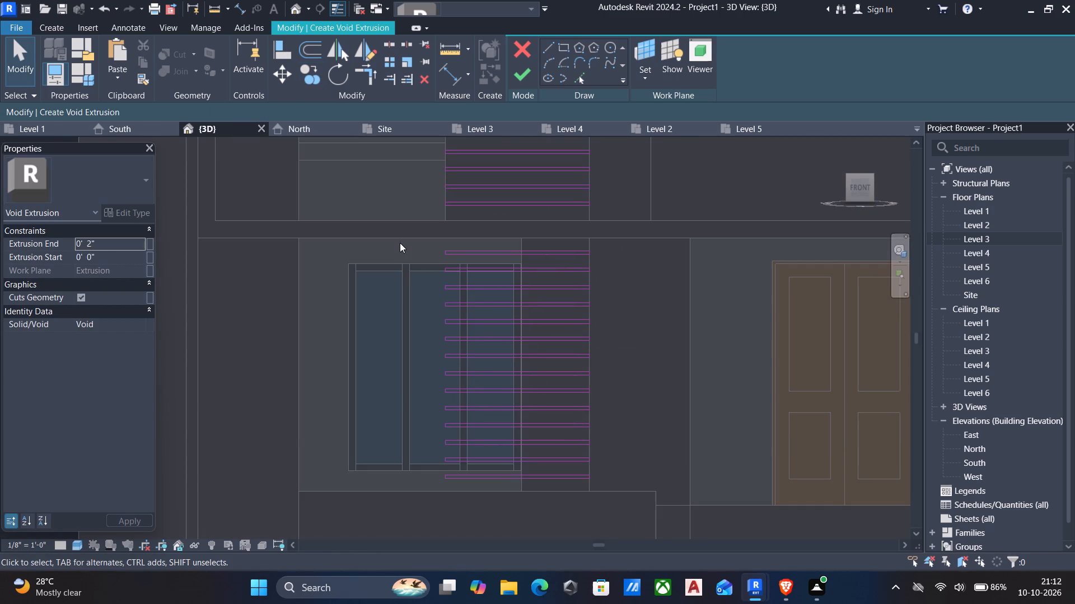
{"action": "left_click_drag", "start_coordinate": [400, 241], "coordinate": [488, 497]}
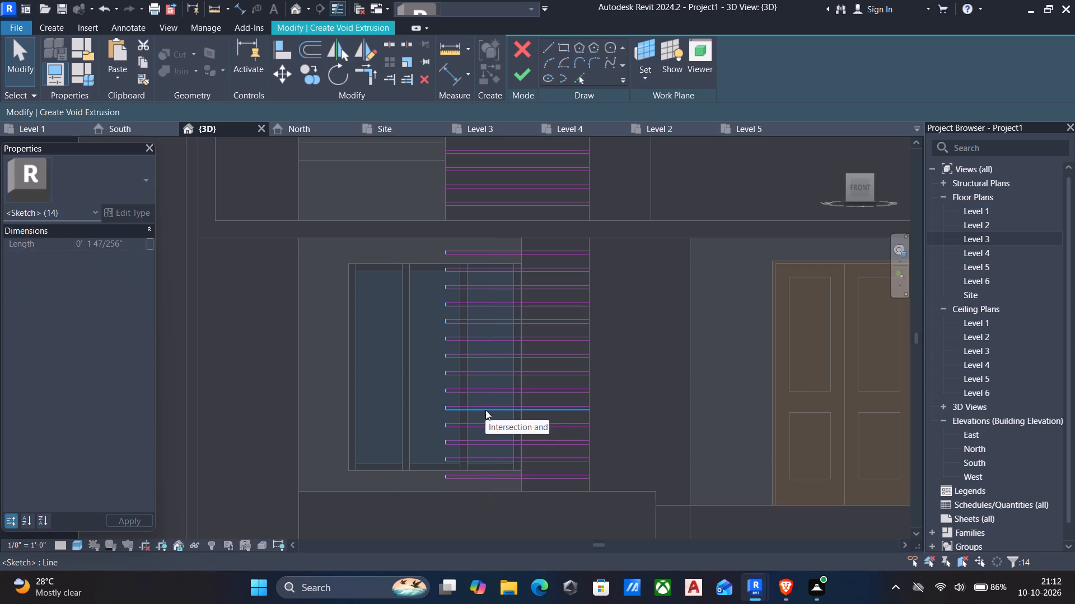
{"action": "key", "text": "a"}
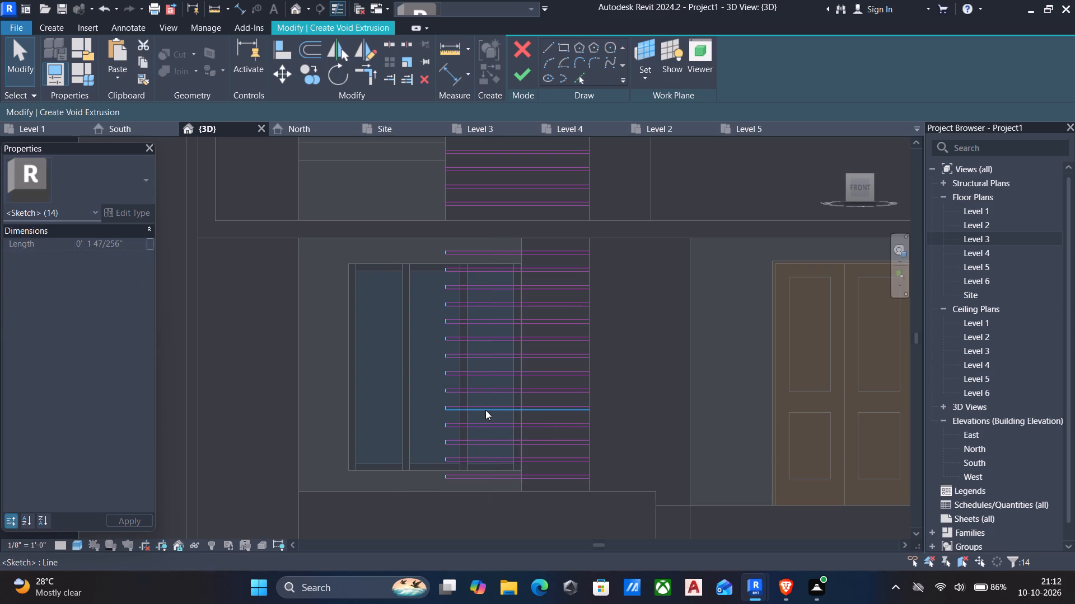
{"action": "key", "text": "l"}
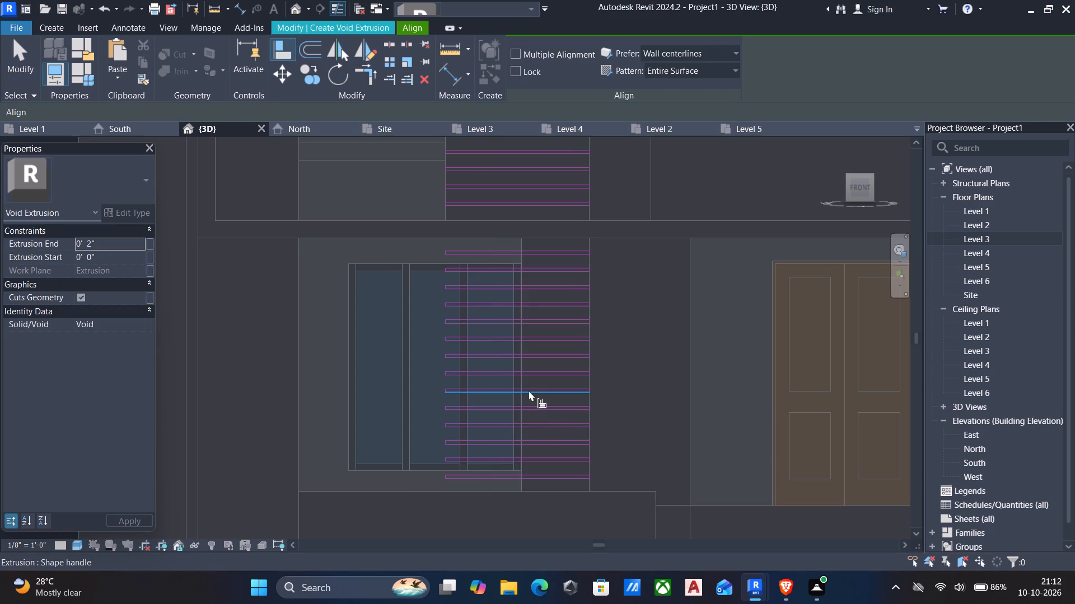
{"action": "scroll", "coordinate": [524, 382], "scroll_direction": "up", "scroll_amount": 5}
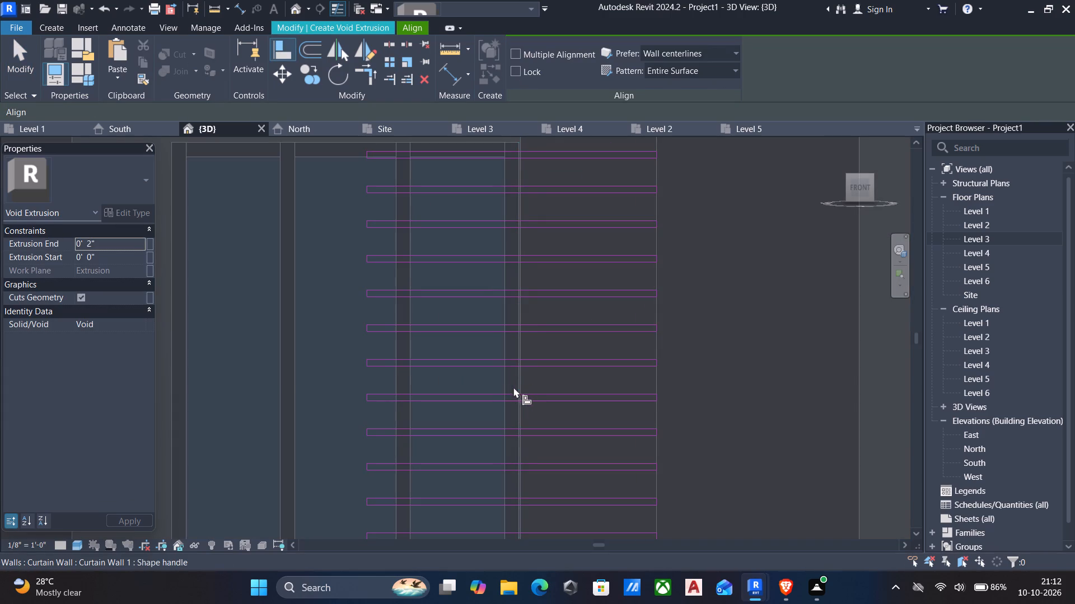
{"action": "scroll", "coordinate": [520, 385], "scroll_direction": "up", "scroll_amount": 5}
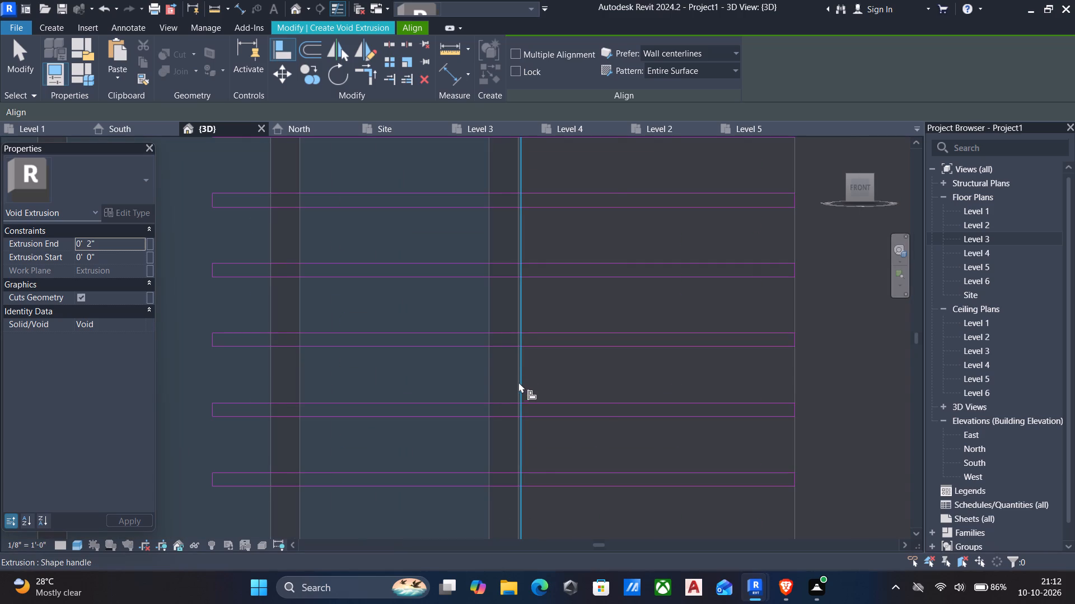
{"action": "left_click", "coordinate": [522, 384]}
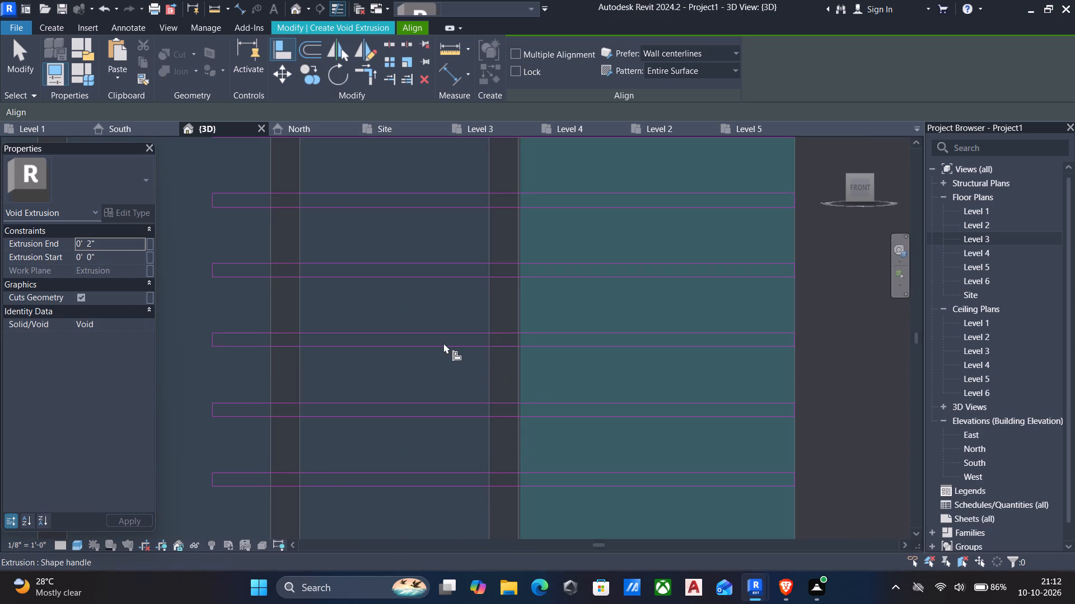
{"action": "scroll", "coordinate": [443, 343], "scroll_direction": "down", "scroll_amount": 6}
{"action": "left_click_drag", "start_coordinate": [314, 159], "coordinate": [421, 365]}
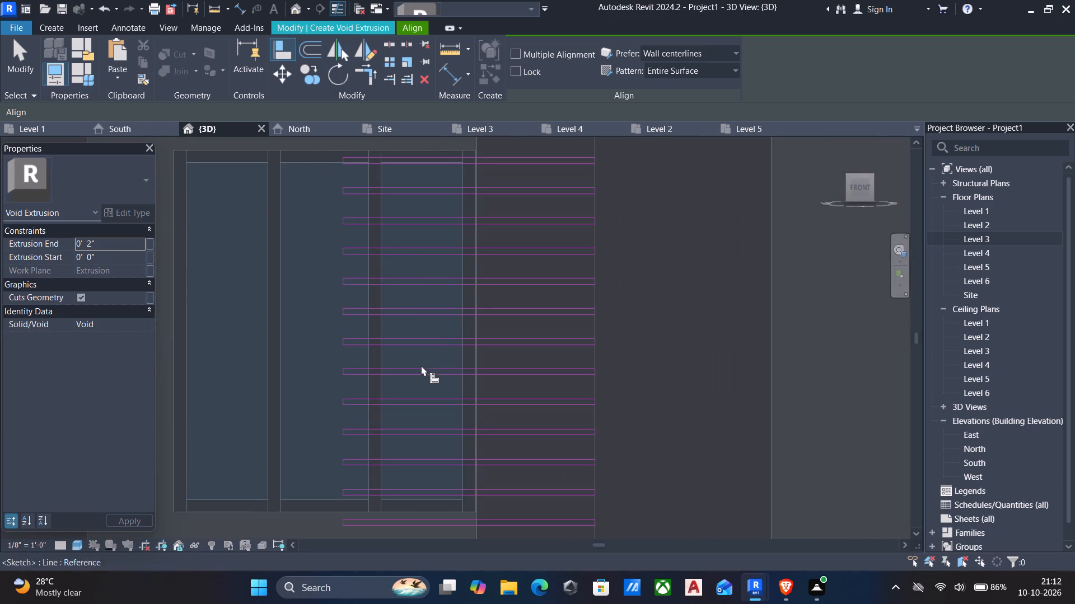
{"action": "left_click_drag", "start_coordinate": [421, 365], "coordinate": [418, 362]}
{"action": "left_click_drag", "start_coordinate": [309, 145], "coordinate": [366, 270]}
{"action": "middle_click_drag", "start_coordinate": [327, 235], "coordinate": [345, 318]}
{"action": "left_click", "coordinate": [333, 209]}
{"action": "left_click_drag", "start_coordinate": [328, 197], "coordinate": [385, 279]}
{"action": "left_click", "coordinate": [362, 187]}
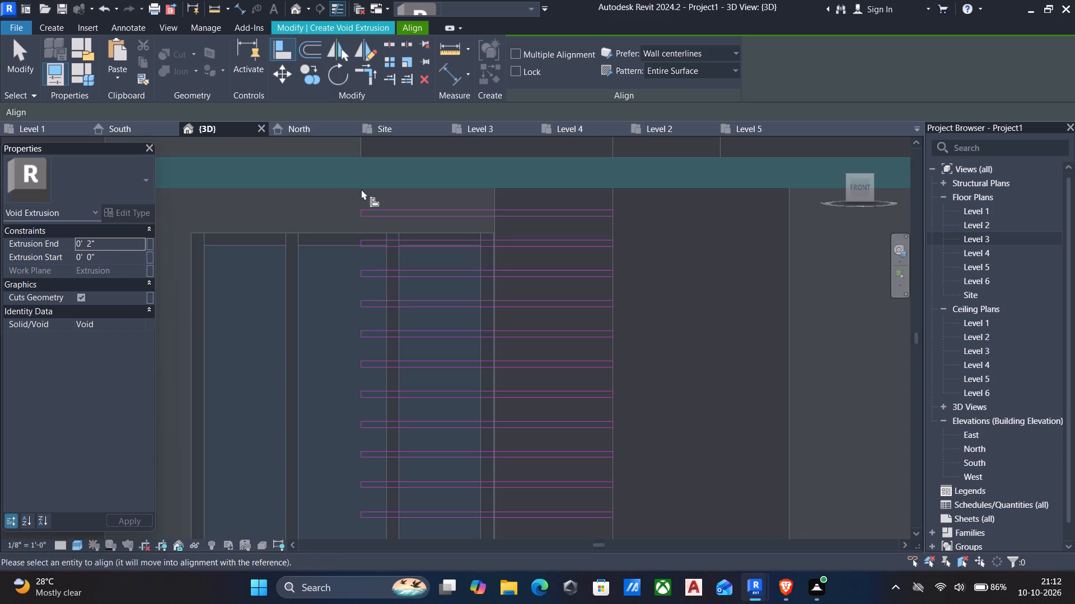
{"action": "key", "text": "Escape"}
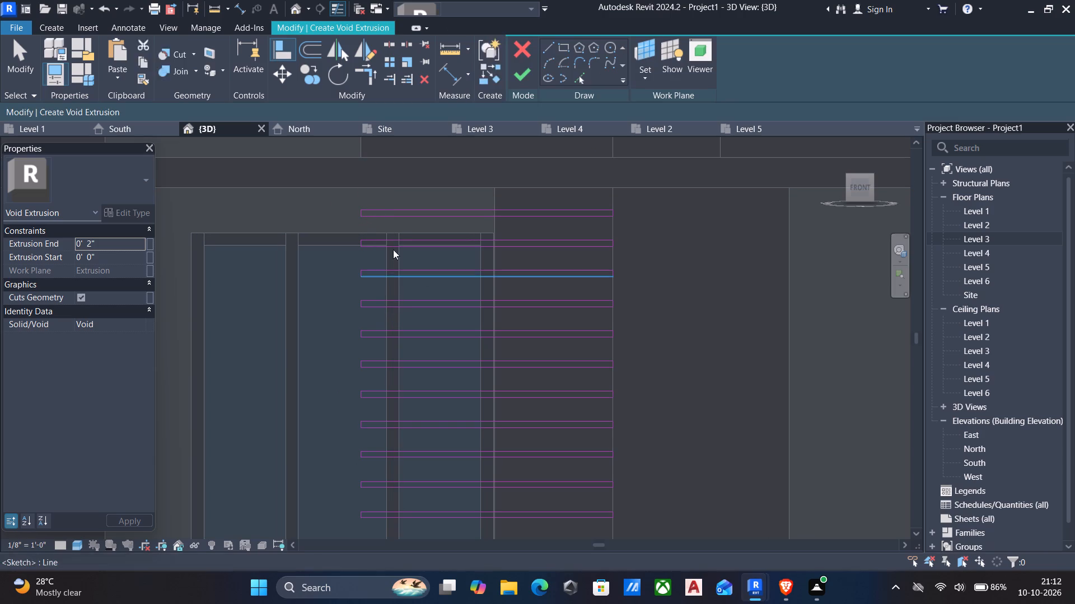
Align the left ends of the top three ground-floor groove profiles to the panel edge beside the windows, using multiple alignment.
{"action": "key", "text": "a"}
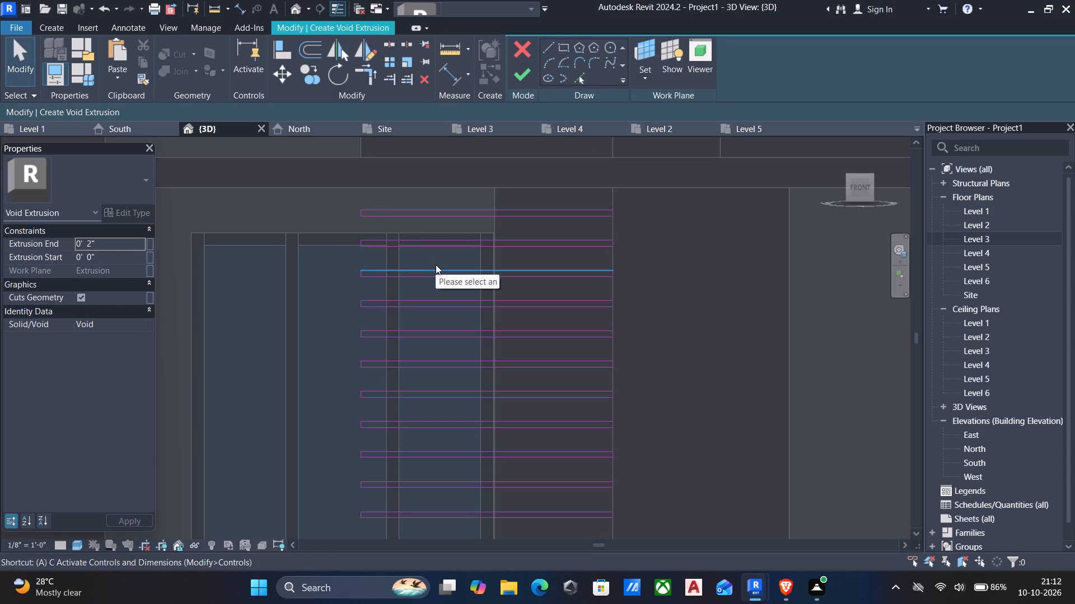
{"action": "key", "text": "l"}
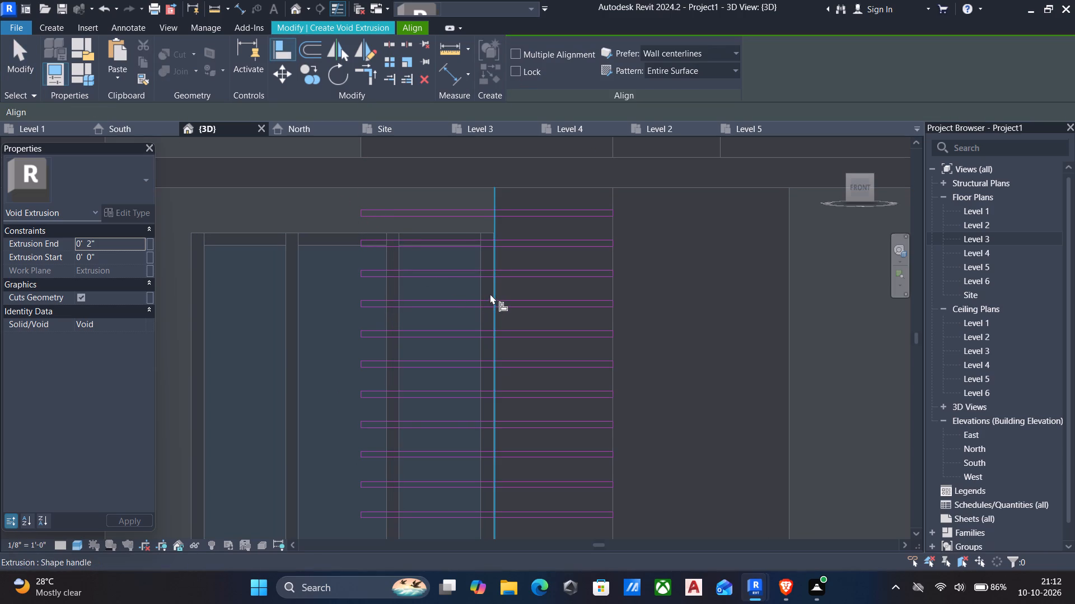
{"action": "left_click", "coordinate": [490, 294]}
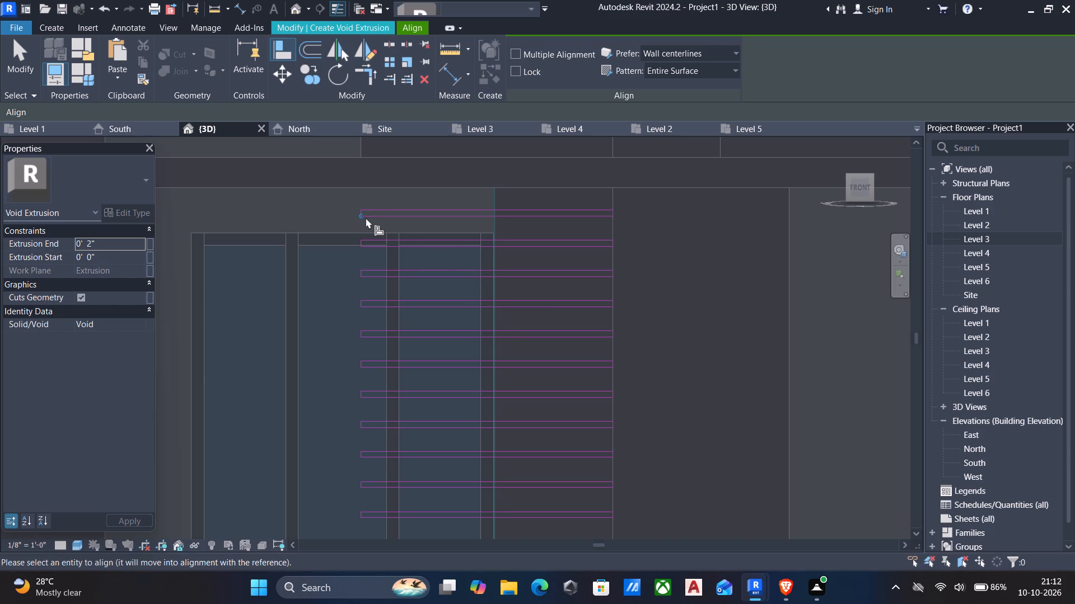
{"action": "scroll", "coordinate": [359, 211], "scroll_direction": "up", "scroll_amount": 6}
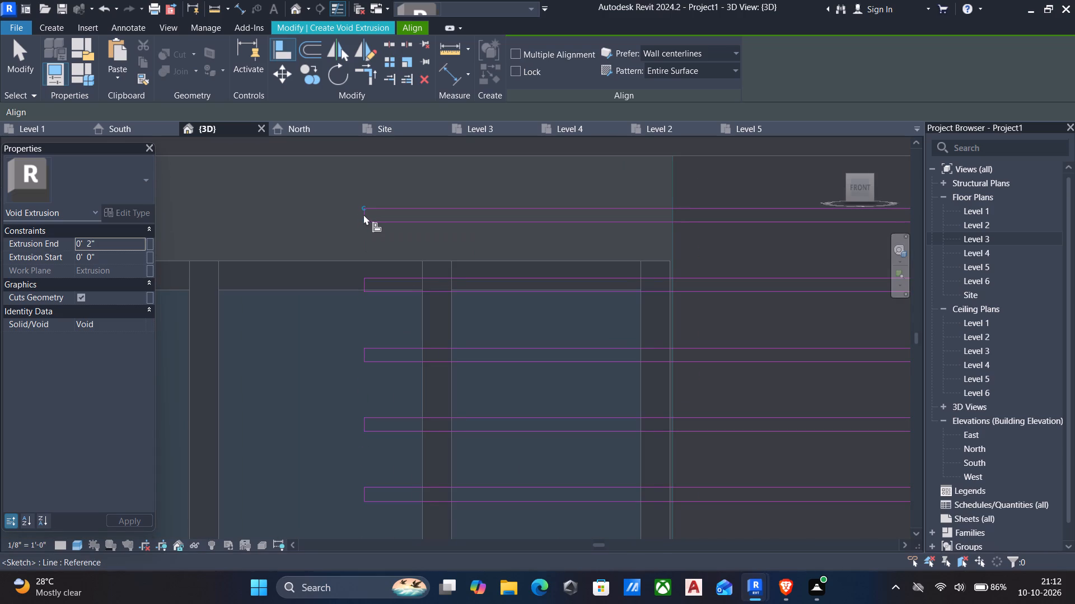
{"action": "scroll", "coordinate": [359, 211], "scroll_direction": "up", "scroll_amount": 5}
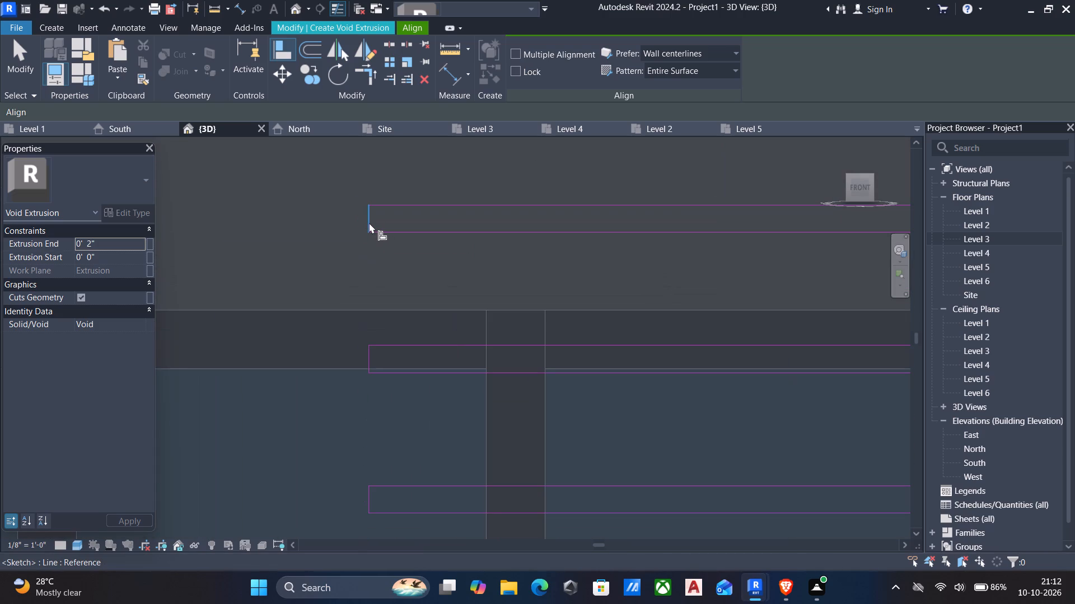
{"action": "left_click", "coordinate": [369, 223], "text": "ctrl"}
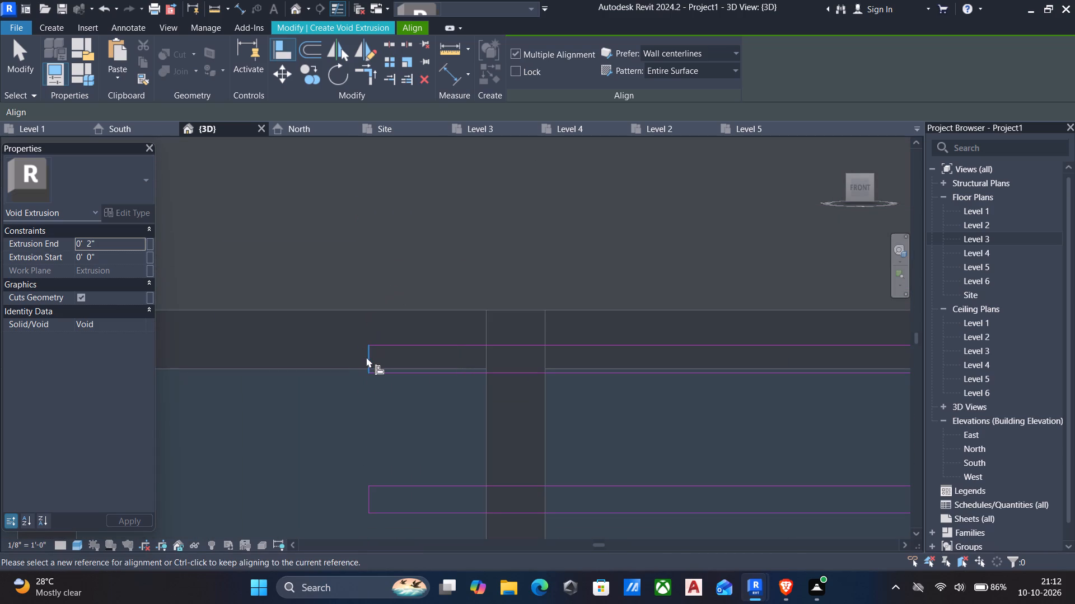
{"action": "left_click", "coordinate": [366, 357], "text": "ctrl"}
{"action": "left_click", "coordinate": [370, 501], "text": "ctrl"}
Align the left ends of the next three ground-floor groove profiles to the same panel edge.
{"action": "scroll", "coordinate": [324, 415], "scroll_direction": "down", "scroll_amount": 6}
{"action": "middle_click_drag", "start_coordinate": [323, 415], "coordinate": [371, 265]}
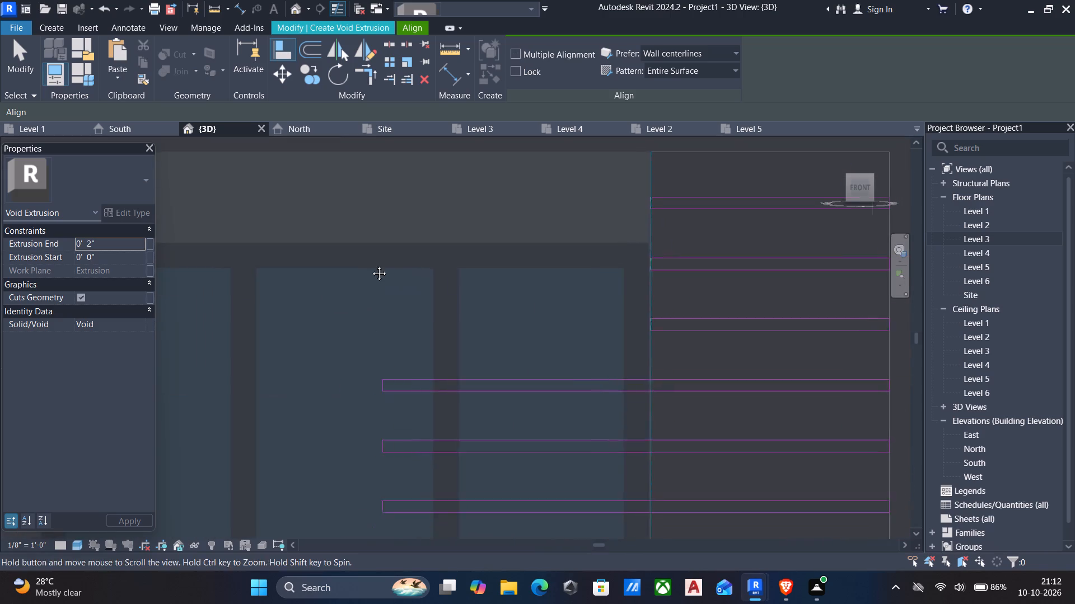
{"action": "middle_click_drag", "start_coordinate": [371, 265], "coordinate": [373, 256]}
{"action": "middle_click_drag", "start_coordinate": [380, 334], "coordinate": [377, 262]}
{"action": "scroll", "coordinate": [394, 290], "scroll_direction": "up", "scroll_amount": 3}
{"action": "left_click", "coordinate": [389, 273], "text": "ctrl"}
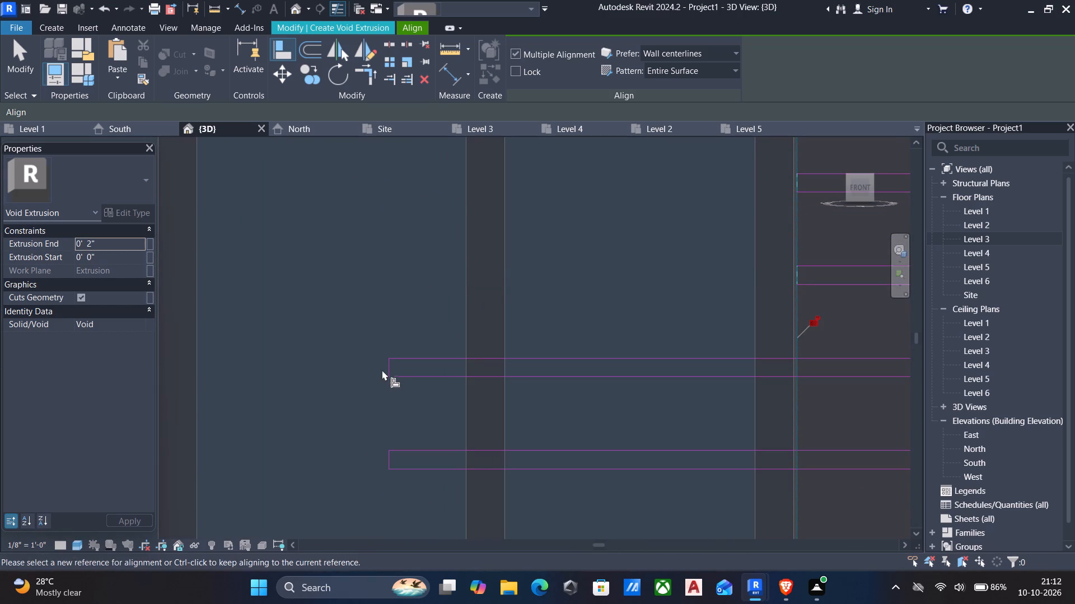
{"action": "left_click", "coordinate": [388, 367], "text": "ctrl"}
{"action": "left_click", "coordinate": [387, 460], "text": "ctrl"}
{"action": "scroll", "coordinate": [358, 422], "scroll_direction": "down", "scroll_amount": 6}
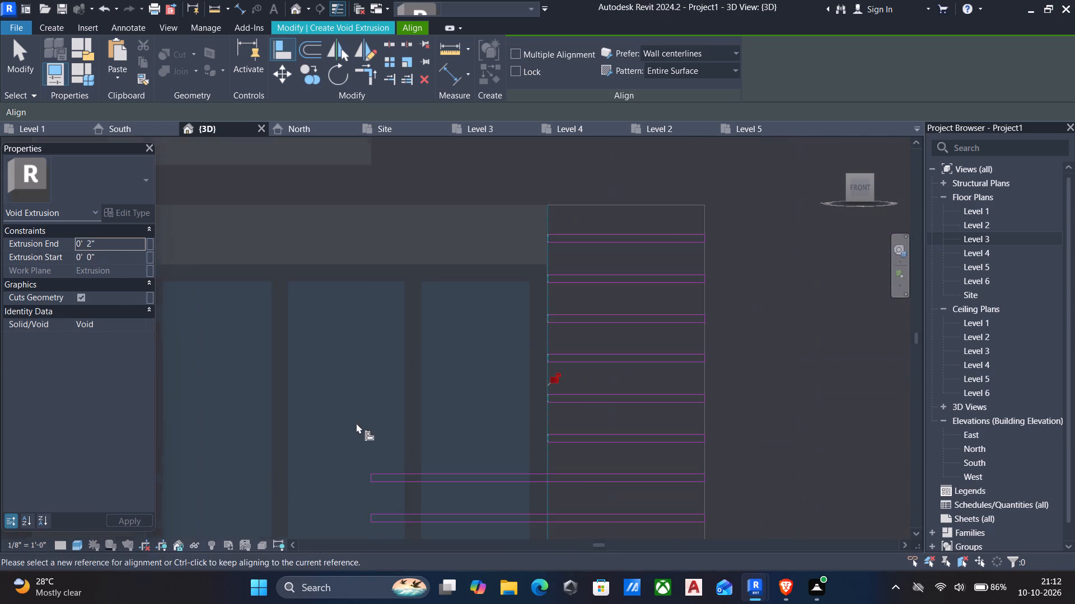
Align the left ends of the three lowest ground-floor groove profiles to the panel edge beside the windows.
{"action": "scroll", "coordinate": [415, 315], "scroll_direction": "up", "scroll_amount": 1}
{"action": "scroll", "coordinate": [413, 341], "scroll_direction": "down", "scroll_amount": 6}
{"action": "middle_click_drag", "start_coordinate": [413, 343], "coordinate": [504, 196]}
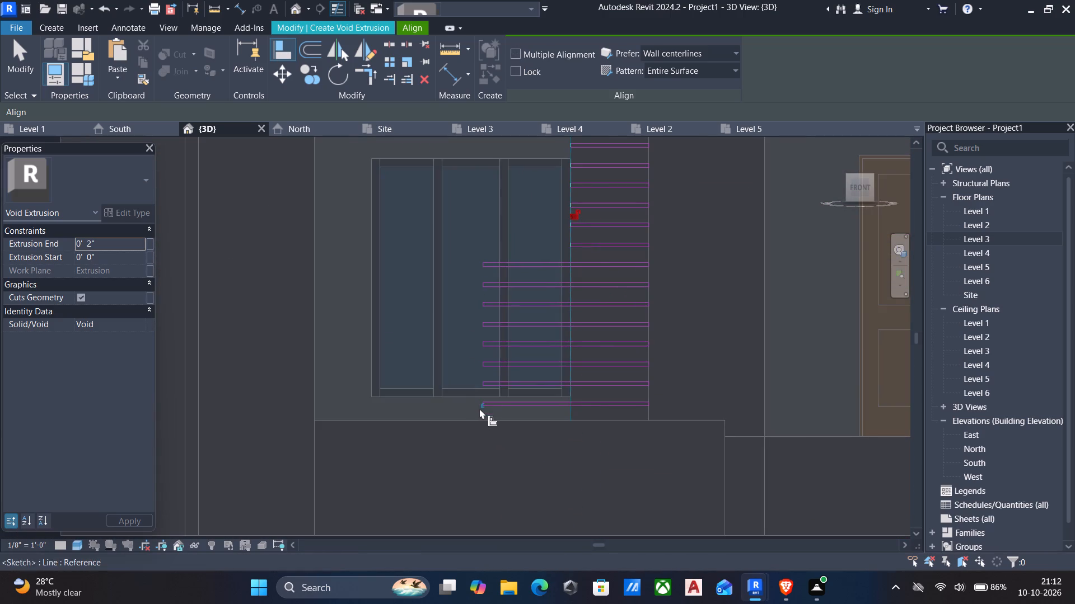
{"action": "scroll", "coordinate": [481, 412], "scroll_direction": "up", "scroll_amount": 13}
{"action": "left_click", "coordinate": [475, 375], "text": "ctrl"}
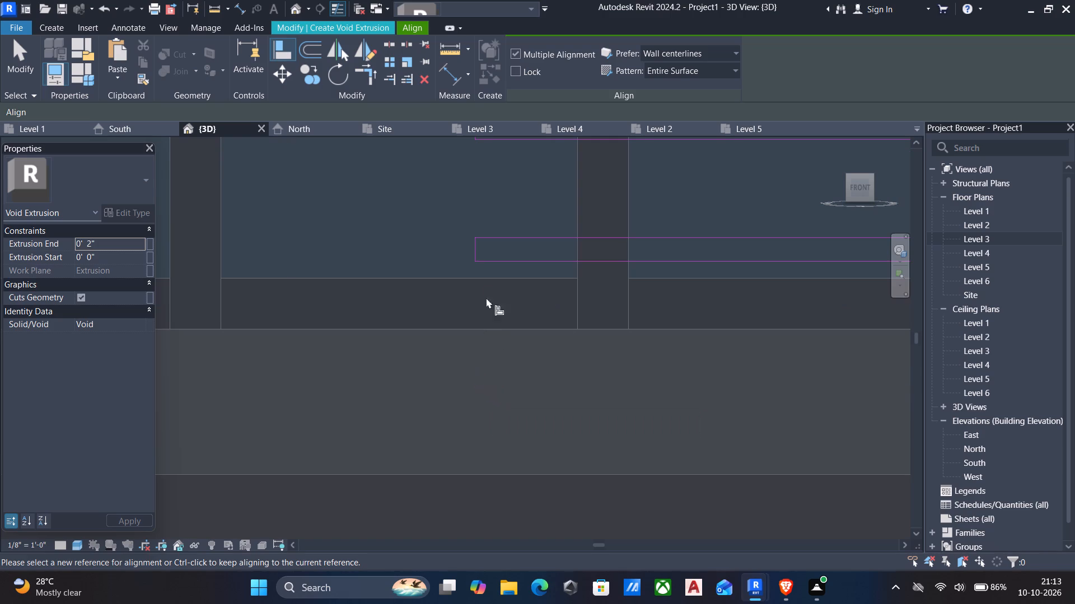
{"action": "left_click", "coordinate": [478, 251], "text": "ctrl"}
{"action": "middle_click_drag", "start_coordinate": [444, 238], "coordinate": [441, 442]}
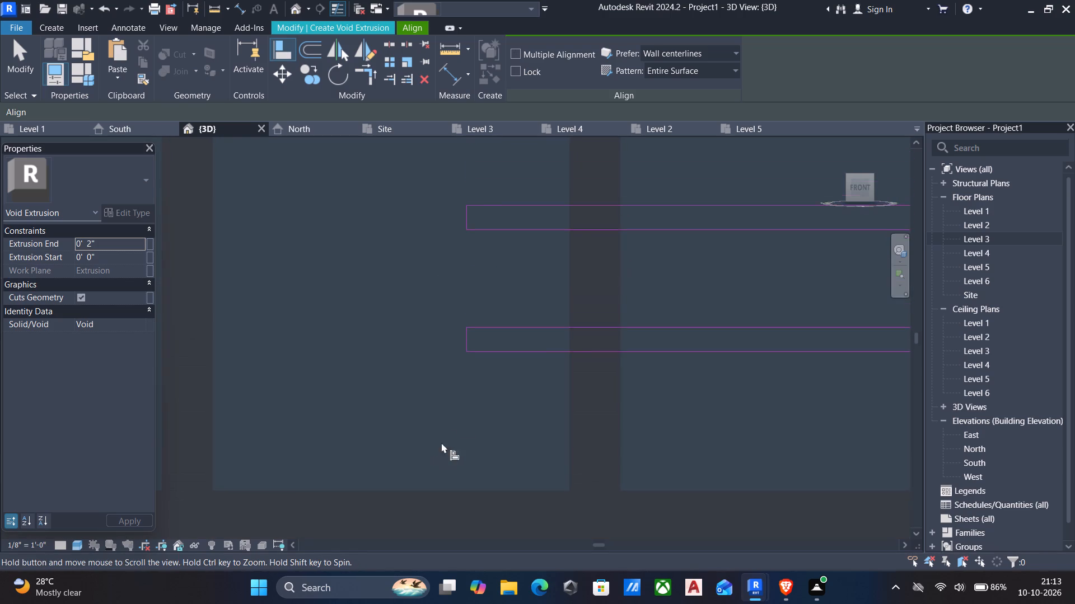
{"action": "middle_click_drag", "start_coordinate": [441, 442], "coordinate": [436, 451]}
{"action": "left_click", "coordinate": [469, 335], "text": "ctrl"}
Align the left ends of the next three groove profiles above those to the same panel edge.
{"action": "middle_click_drag", "start_coordinate": [424, 284], "coordinate": [401, 467]}
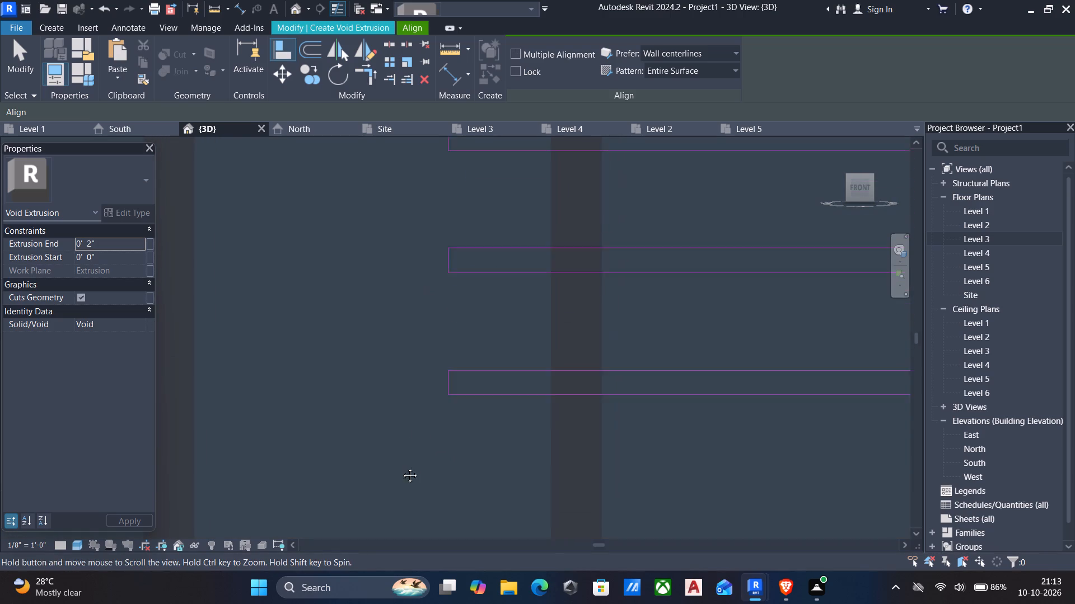
{"action": "middle_click_drag", "start_coordinate": [401, 467], "coordinate": [400, 473]}
{"action": "left_click", "coordinate": [441, 402], "text": "ctrl"}
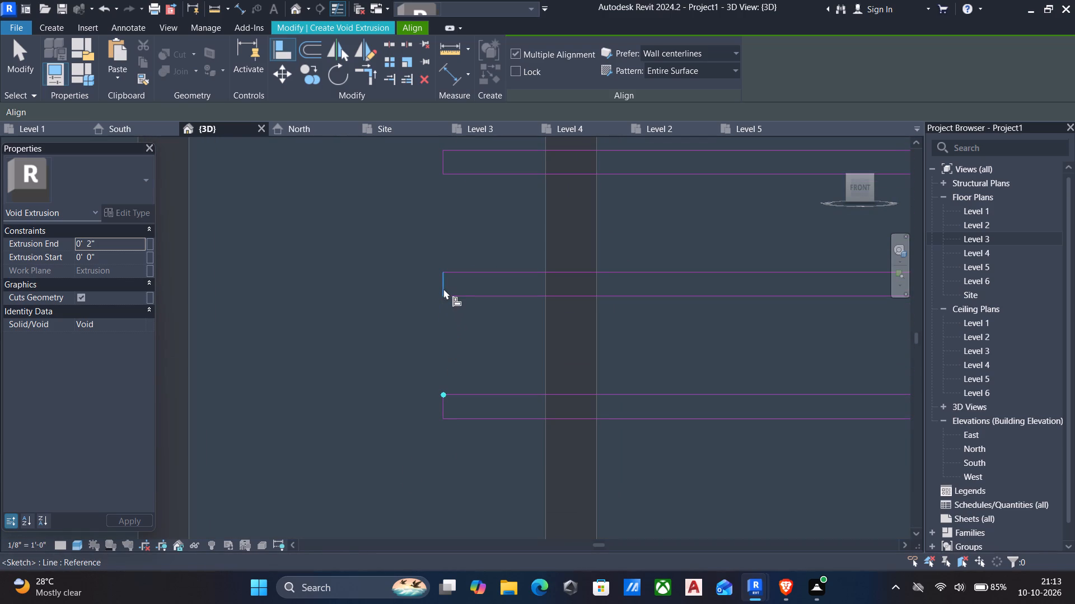
{"action": "left_click", "coordinate": [443, 283], "text": "ctrl"}
{"action": "left_click", "coordinate": [443, 163], "text": "ctrl"}
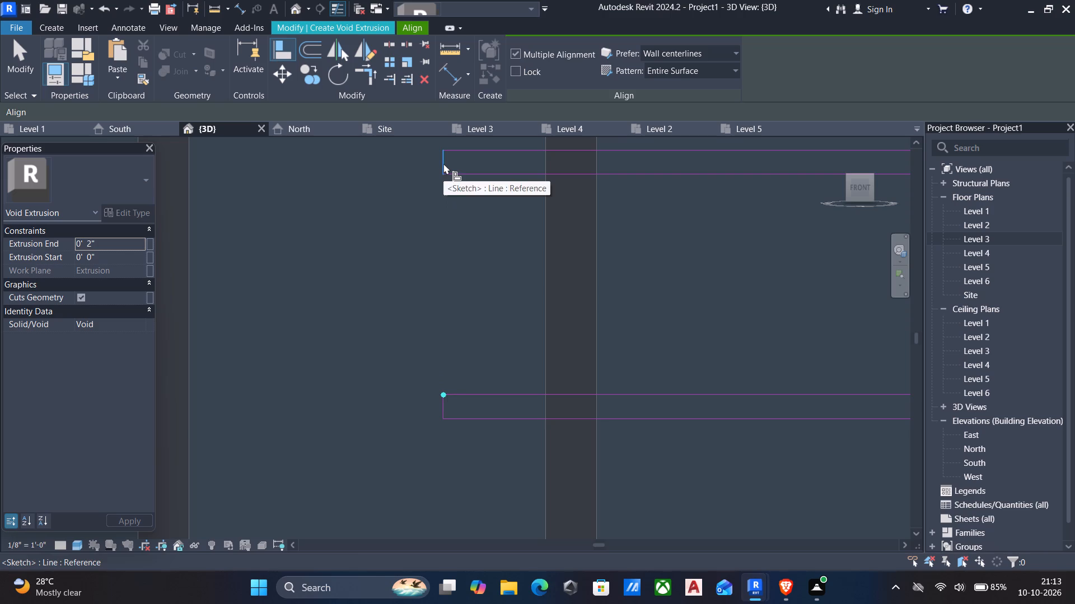
{"action": "left_click", "coordinate": [441, 405], "text": "ctrl"}
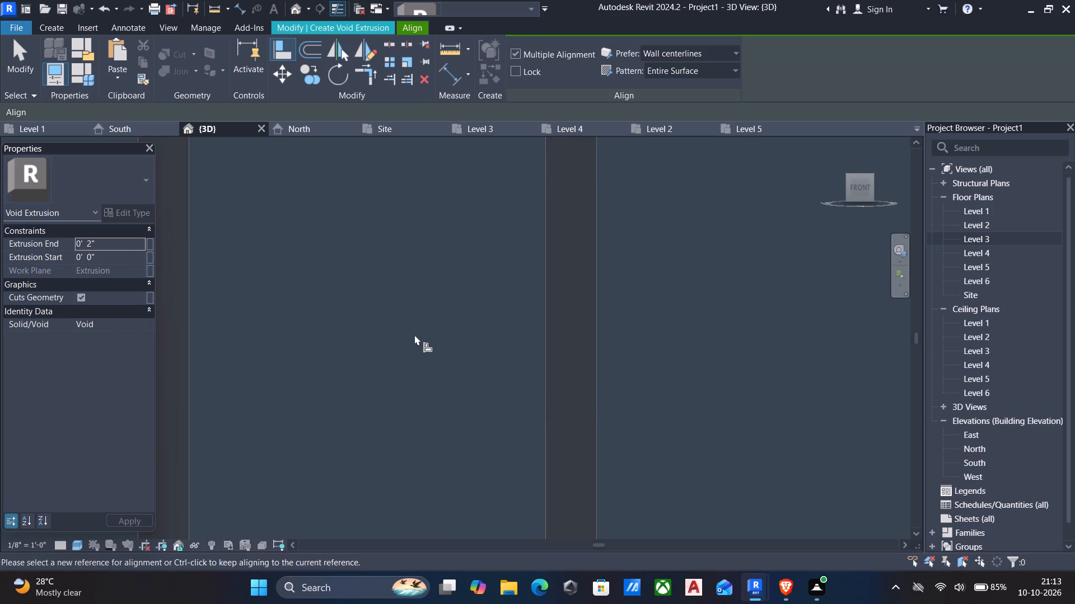
Align the left ends of the two remaining overlong groove profiles, midway up the ground-floor windows, to the panel edge.
{"action": "middle_click_drag", "start_coordinate": [407, 343], "coordinate": [408, 540]}
{"action": "scroll", "coordinate": [408, 540], "scroll_direction": "down", "scroll_amount": 6}
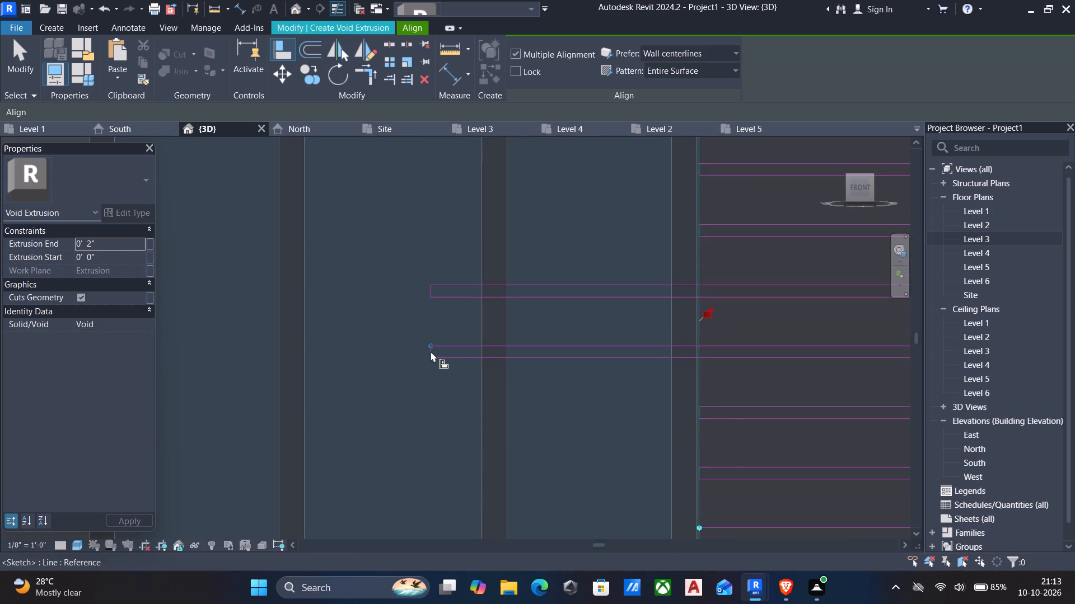
Align the left ends of the last two overlong ground-floor groove profiles to the panel edge beside the windows.
{"action": "scroll", "coordinate": [428, 355], "scroll_direction": "up", "scroll_amount": 11}
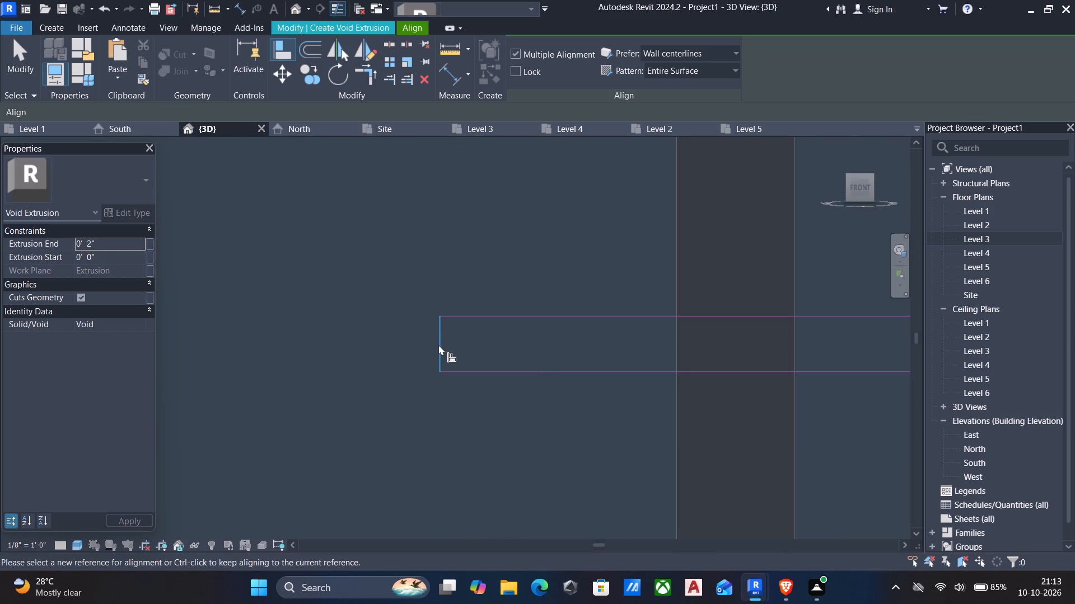
{"action": "left_click", "coordinate": [439, 346], "text": "ctrl"}
{"action": "scroll", "coordinate": [418, 335], "scroll_direction": "down", "scroll_amount": 6}
{"action": "middle_click_drag", "start_coordinate": [391, 379], "coordinate": [373, 449]}
{"action": "scroll", "coordinate": [376, 445], "scroll_direction": "up", "scroll_amount": 1}
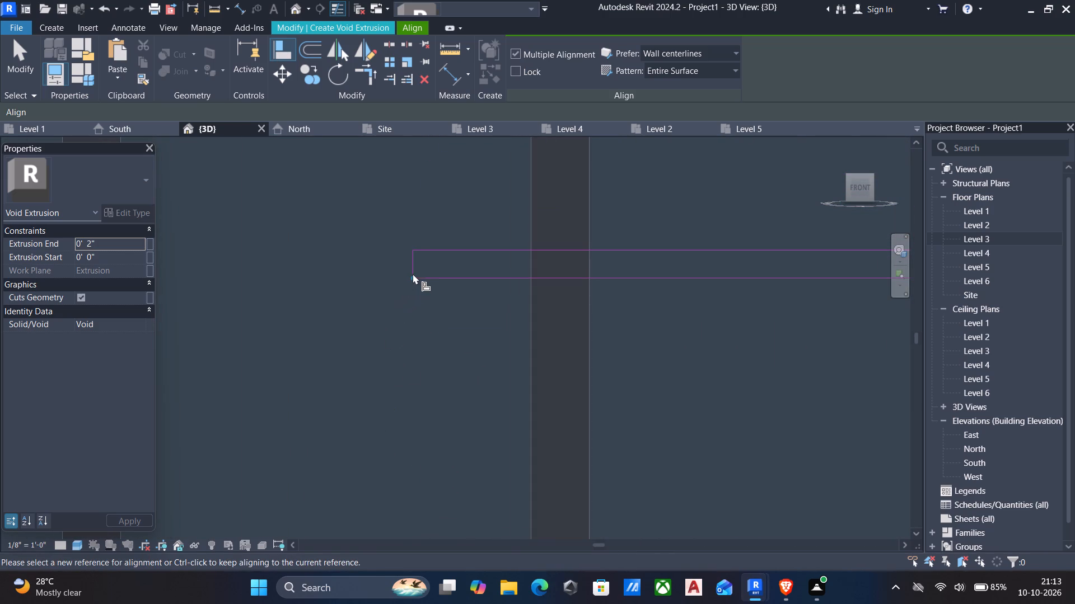
{"action": "left_click", "coordinate": [415, 263], "text": "ctrl"}
{"action": "scroll", "coordinate": [416, 263], "scroll_direction": "down", "scroll_amount": 7}
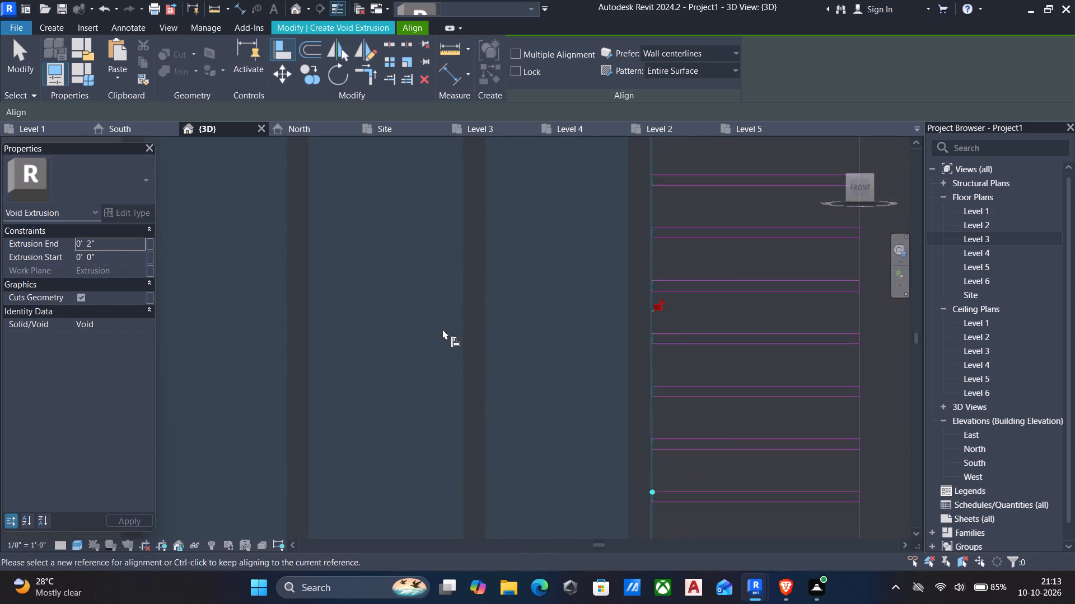
Align the left ends of the top three groove profiles beside the upper-floor windows, just under the canopy, to the panel edge.
{"action": "scroll", "coordinate": [469, 335], "scroll_direction": "down", "scroll_amount": 5}
{"action": "middle_click_drag", "start_coordinate": [518, 353], "coordinate": [480, 494]}
{"action": "scroll", "coordinate": [482, 485], "scroll_direction": "down", "scroll_amount": 6}
{"action": "middle_click_drag", "start_coordinate": [469, 371], "coordinate": [445, 487]}
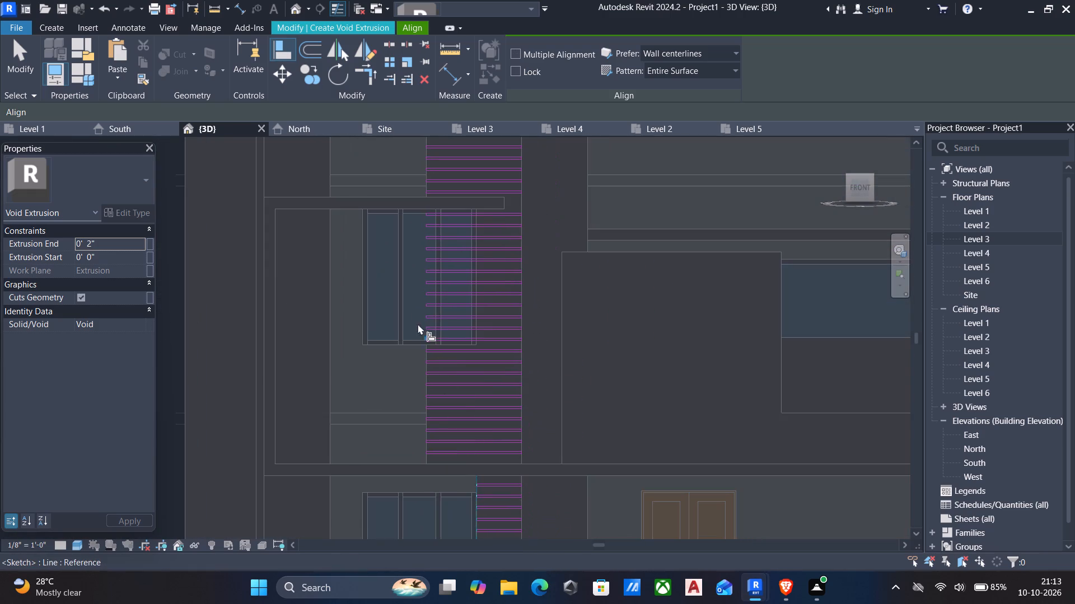
{"action": "scroll", "coordinate": [427, 204], "scroll_direction": "up", "scroll_amount": 6}
{"action": "scroll", "coordinate": [419, 231], "scroll_direction": "up", "scroll_amount": 9, "text": "ctrl"}
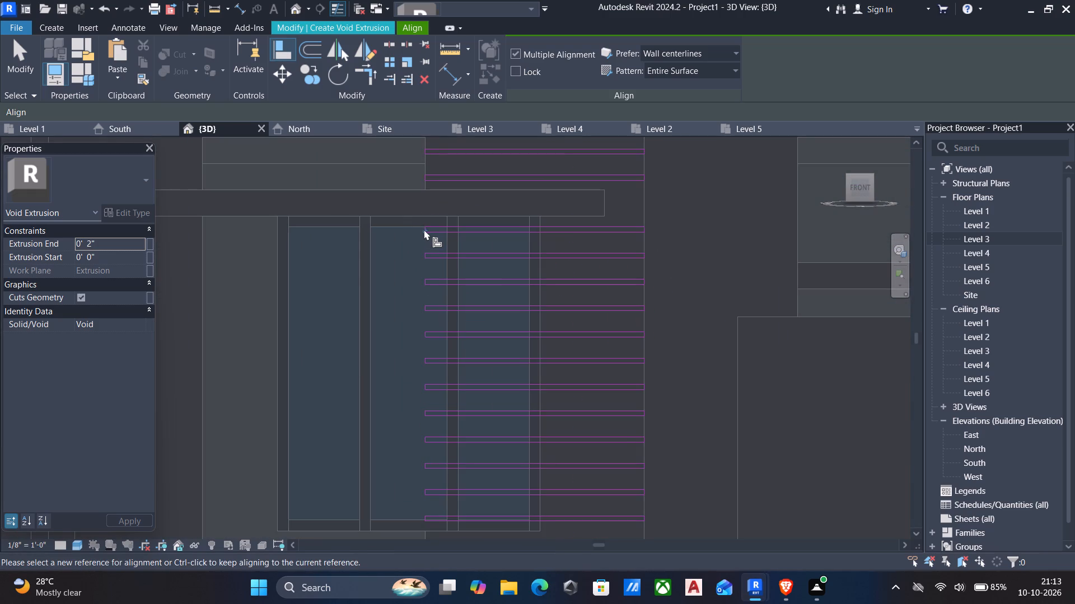
{"action": "scroll", "coordinate": [424, 229], "scroll_direction": "up", "scroll_amount": 3, "text": "ctrl"}
{"action": "scroll", "coordinate": [424, 229], "scroll_direction": "up", "scroll_amount": 12}
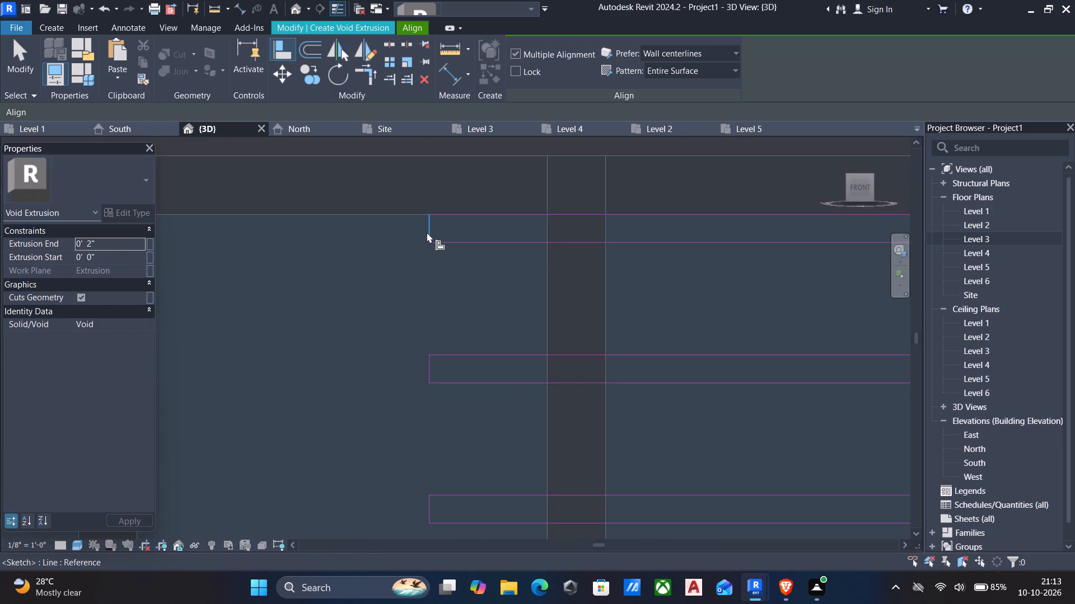
{"action": "left_click", "coordinate": [427, 234], "text": "ctrl"}
{"action": "left_click", "coordinate": [430, 367], "text": "ctrl"}
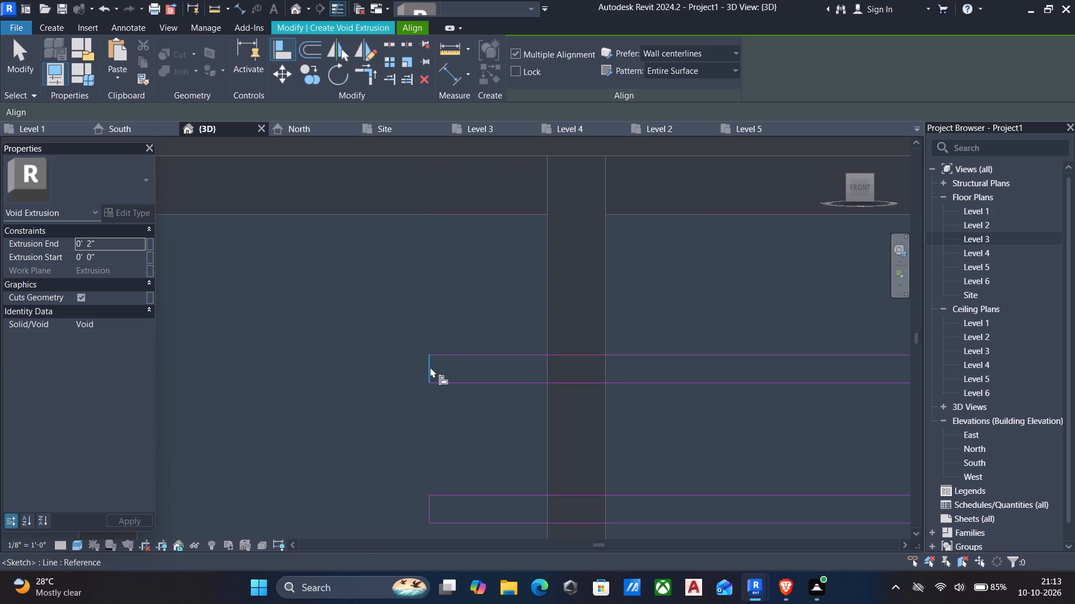
{"action": "left_click", "coordinate": [429, 512], "text": "ctrl"}
Align the left ends of the next two upper-floor groove profiles below those to the same panel edge.
{"action": "scroll", "coordinate": [385, 415], "scroll_direction": "down", "scroll_amount": 7}
{"action": "middle_click_drag", "start_coordinate": [376, 390], "coordinate": [399, 261]}
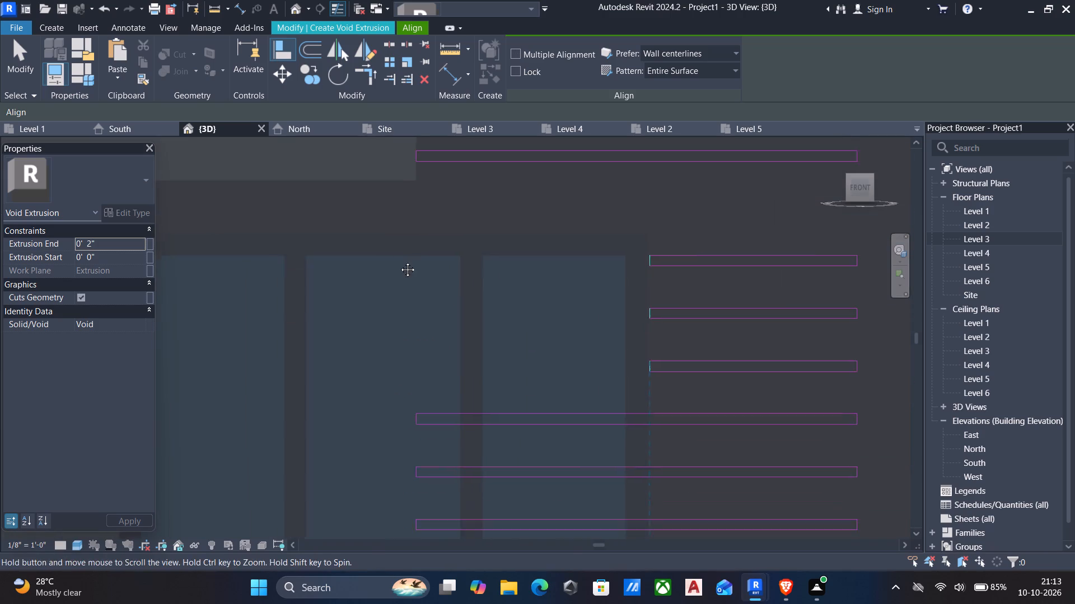
{"action": "middle_click_drag", "start_coordinate": [399, 261], "coordinate": [400, 258]}
{"action": "middle_click_drag", "start_coordinate": [426, 367], "coordinate": [423, 262]}
{"action": "scroll", "coordinate": [424, 281], "scroll_direction": "up", "scroll_amount": 7}
{"action": "left_click_drag", "start_coordinate": [419, 377], "coordinate": [419, 378], "text": "ctrl"}
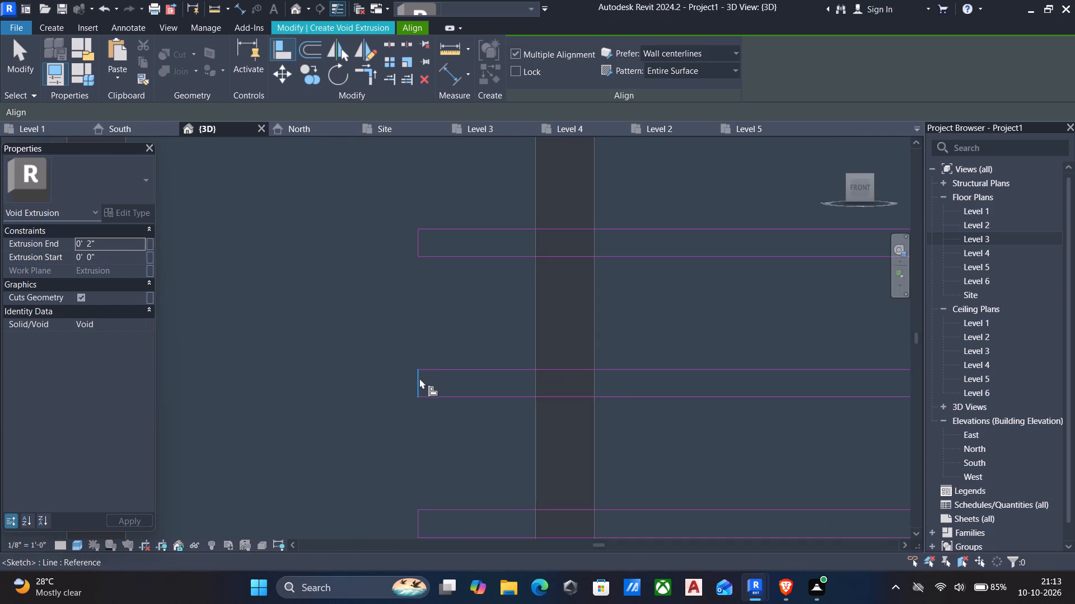
{"action": "left_click_drag", "start_coordinate": [419, 378], "coordinate": [421, 369], "text": "ctrl"}
{"action": "left_click", "coordinate": [415, 243], "text": "ctrl"}
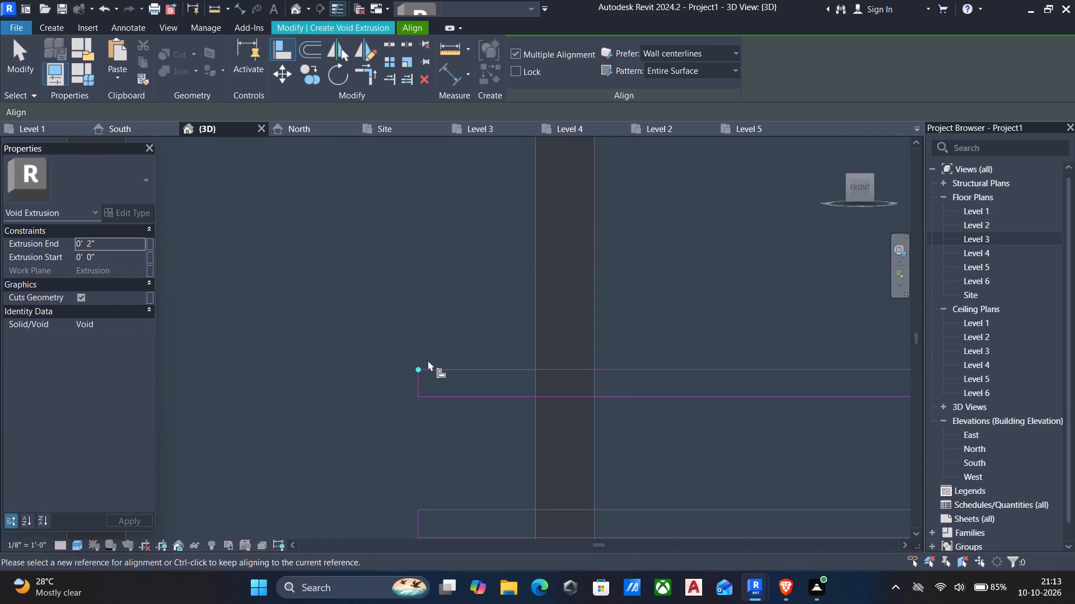
{"action": "left_click", "coordinate": [420, 380], "text": "ctrl"}
Align the left ends of the following two groove profiles, midway down the upper-floor windows, to the panel edge.
{"action": "scroll", "coordinate": [418, 381], "scroll_direction": "down", "scroll_amount": 7}
{"action": "middle_click_drag", "start_coordinate": [413, 398], "coordinate": [434, 284]}
{"action": "scroll", "coordinate": [433, 320], "scroll_direction": "up", "scroll_amount": 4}
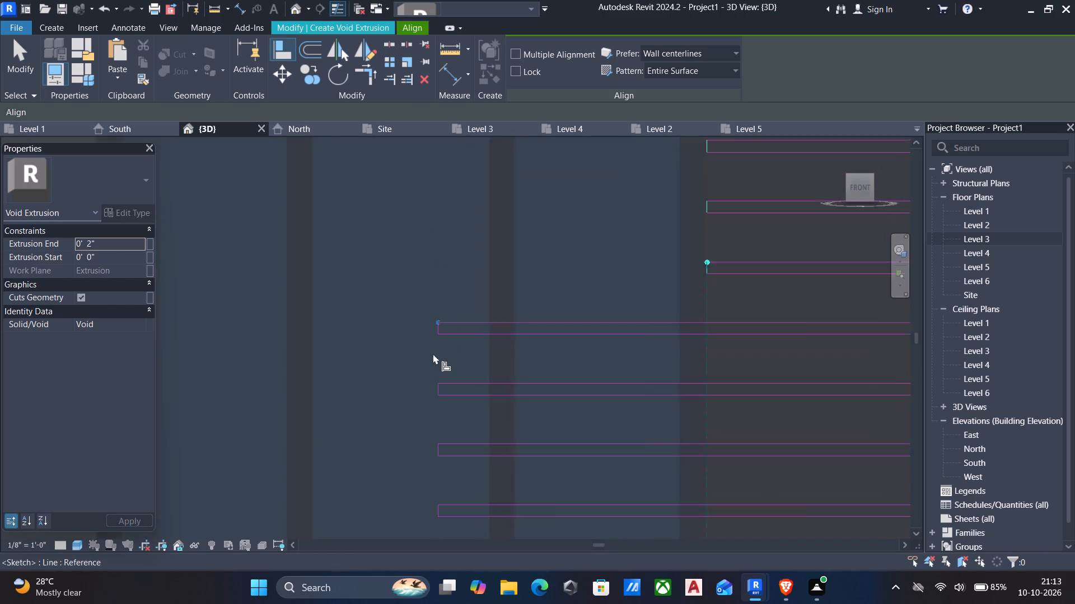
{"action": "scroll", "coordinate": [433, 353], "scroll_direction": "up", "scroll_amount": 8}
{"action": "left_click", "coordinate": [436, 309], "text": "ctrl"}
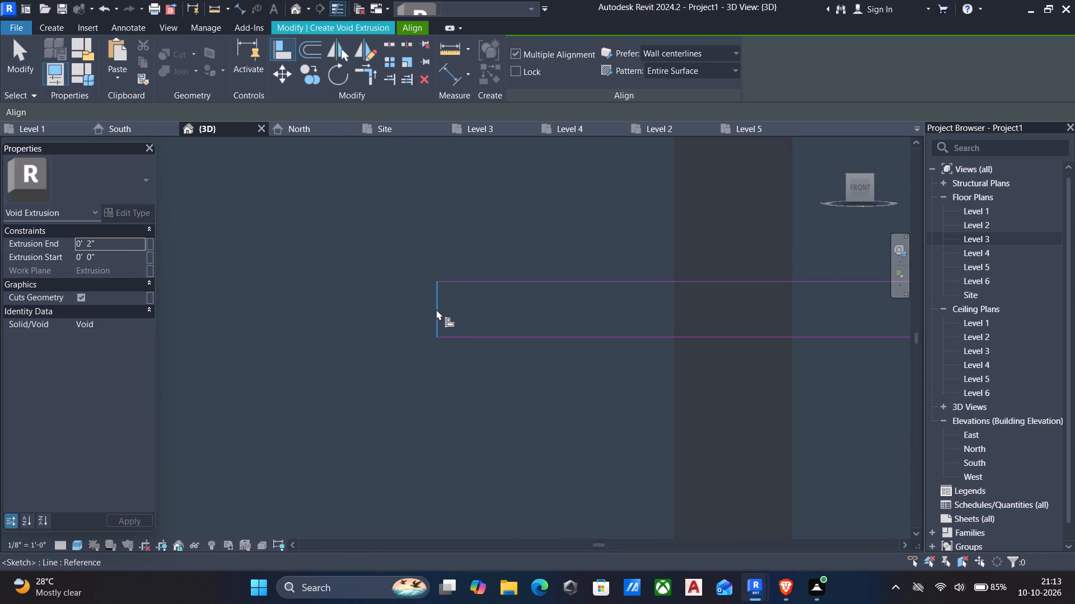
{"action": "scroll", "coordinate": [405, 381], "scroll_direction": "down", "scroll_amount": 6}
{"action": "middle_click_drag", "start_coordinate": [399, 383], "coordinate": [456, 247]}
{"action": "scroll", "coordinate": [479, 361], "scroll_direction": "up", "scroll_amount": 7}
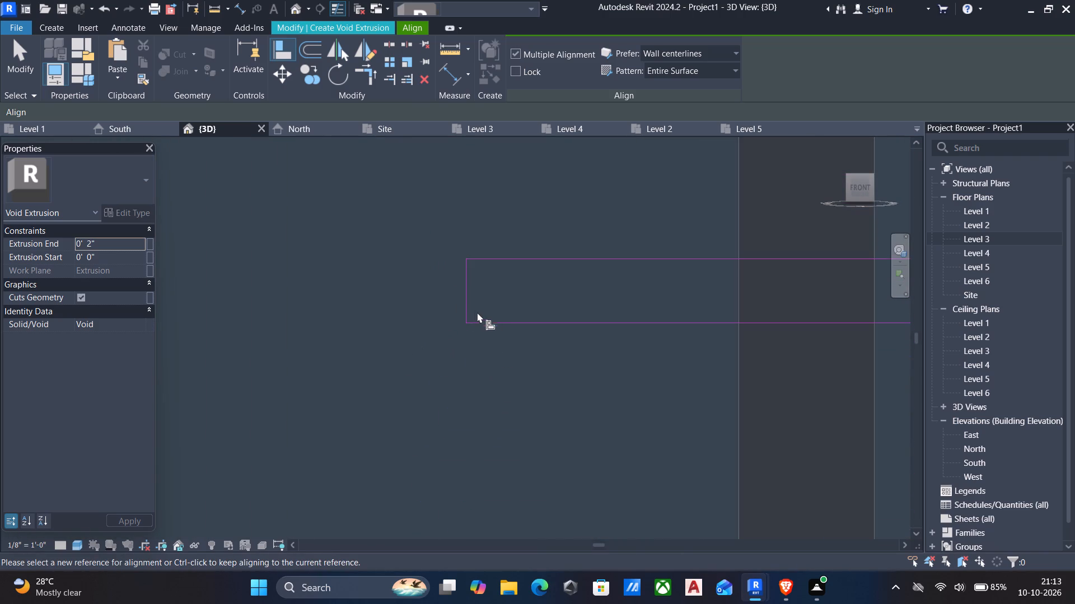
{"action": "left_click", "coordinate": [466, 298], "text": "ctrl"}
Align the left ends of the next three groove profiles beside the lower part of the upper-floor windows to the panel edge.
{"action": "scroll", "coordinate": [454, 325], "scroll_direction": "down", "scroll_amount": 7}
{"action": "middle_click_drag", "start_coordinate": [457, 310], "coordinate": [490, 126]}
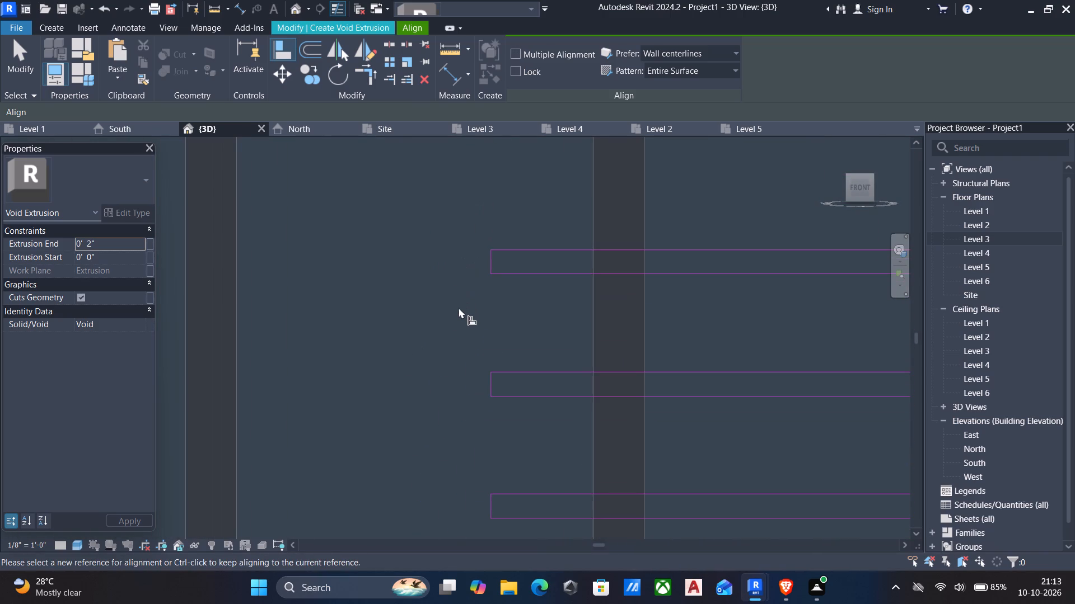
{"action": "scroll", "coordinate": [461, 300], "scroll_direction": "up", "scroll_amount": 1}
{"action": "middle_click_drag", "start_coordinate": [462, 296], "coordinate": [400, 233]}
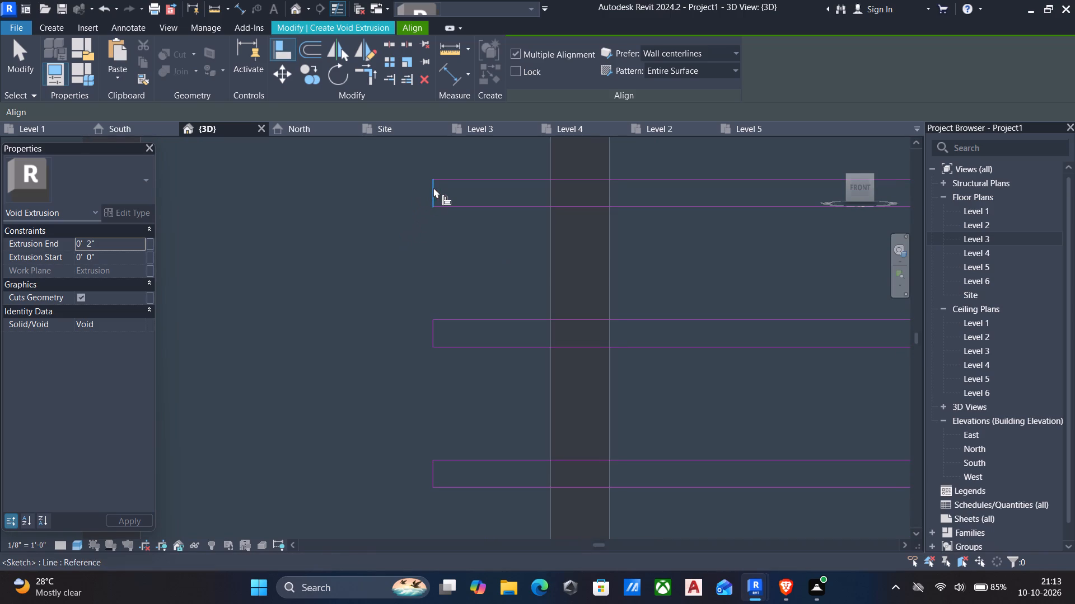
{"action": "left_click", "coordinate": [435, 191], "text": "ctrl"}
{"action": "left_click", "coordinate": [432, 334], "text": "ctrl"}
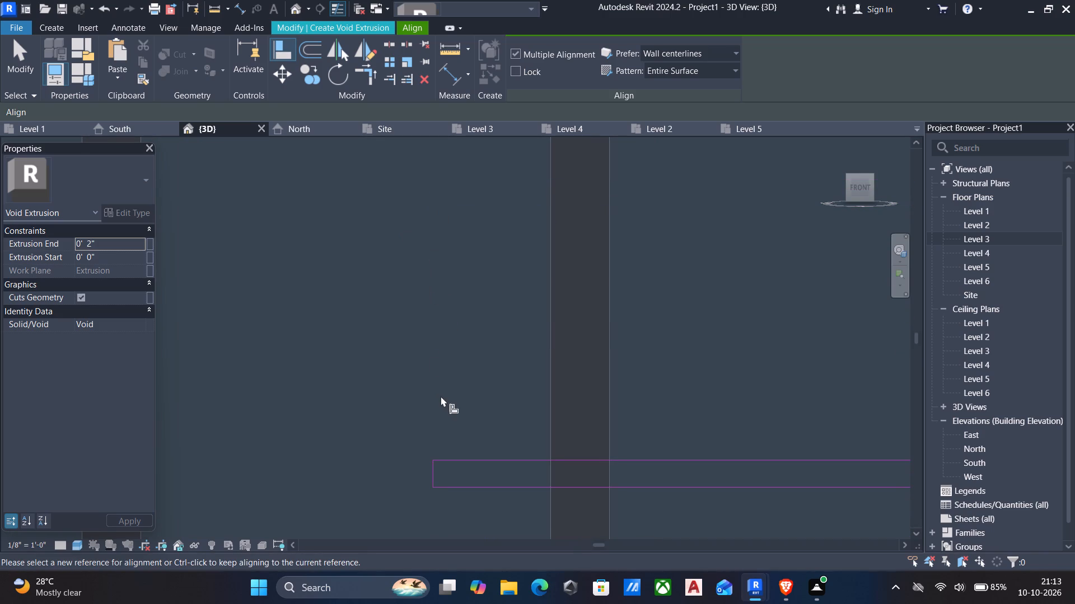
{"action": "left_click", "coordinate": [433, 477], "text": "ctrl"}
Align the last two groove profiles at the foot of the upper-floor windows to the panel edge and finish the void extrusion sketch.
{"action": "scroll", "coordinate": [401, 408], "scroll_direction": "down", "scroll_amount": 7}
{"action": "middle_click_drag", "start_coordinate": [394, 385], "coordinate": [411, 219]}
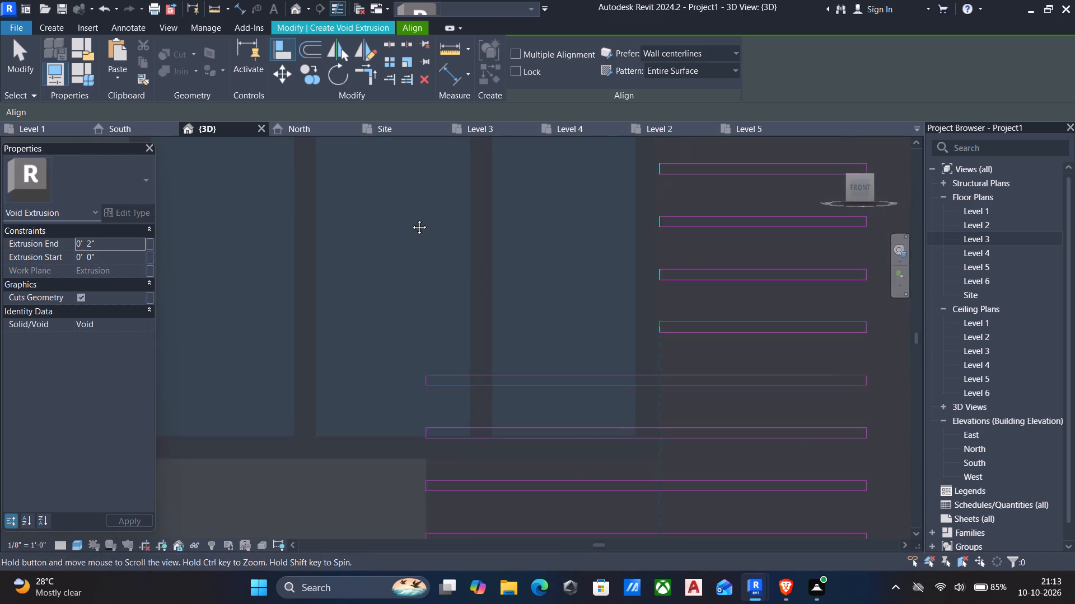
{"action": "middle_click_drag", "start_coordinate": [411, 219], "coordinate": [412, 205]}
{"action": "scroll", "coordinate": [437, 297], "scroll_direction": "up", "scroll_amount": 7}
{"action": "left_click", "coordinate": [413, 305], "text": "ctrl"}
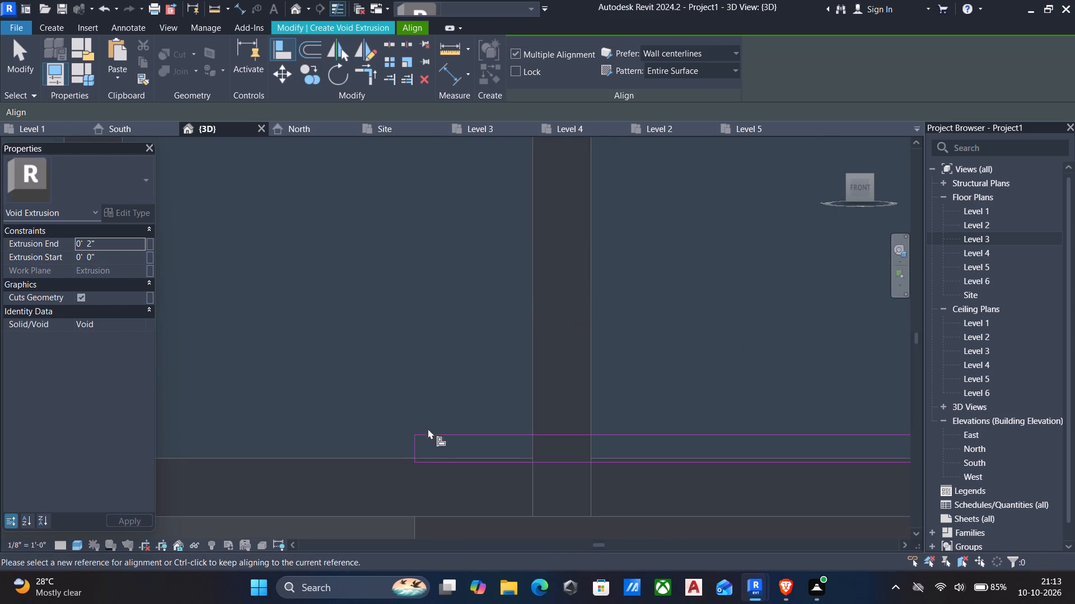
{"action": "left_click", "coordinate": [412, 452], "text": "ctrl"}
{"action": "scroll", "coordinate": [389, 397], "scroll_direction": "down", "scroll_amount": 7}
{"action": "middle_click_drag", "start_coordinate": [384, 401], "coordinate": [384, 342]}
{"action": "scroll", "coordinate": [384, 342], "scroll_direction": "up", "scroll_amount": 2}
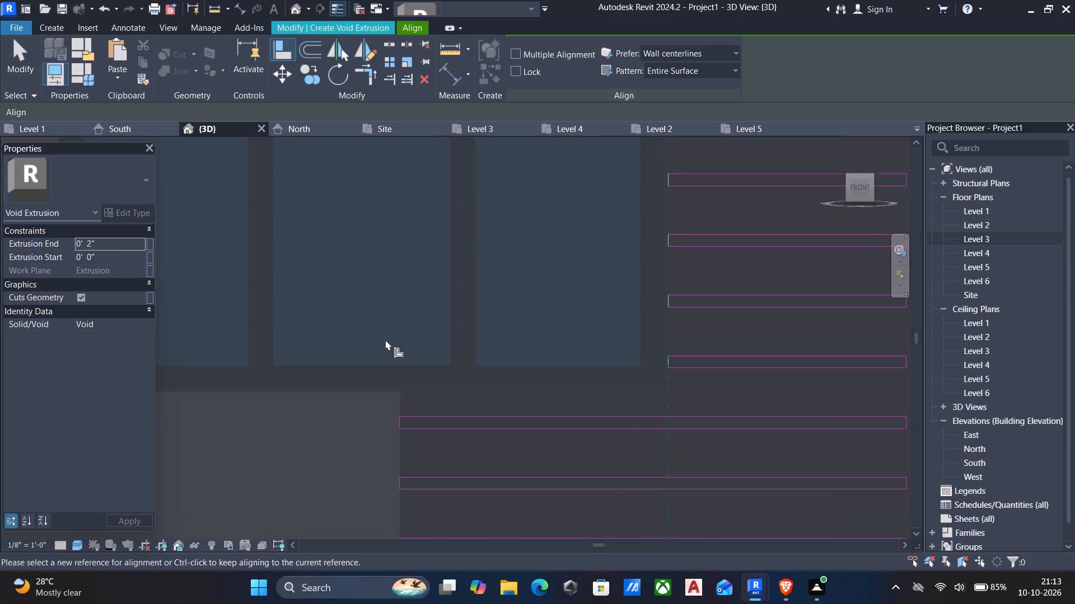
{"action": "middle_click_drag", "start_coordinate": [555, 204], "coordinate": [503, 358]}
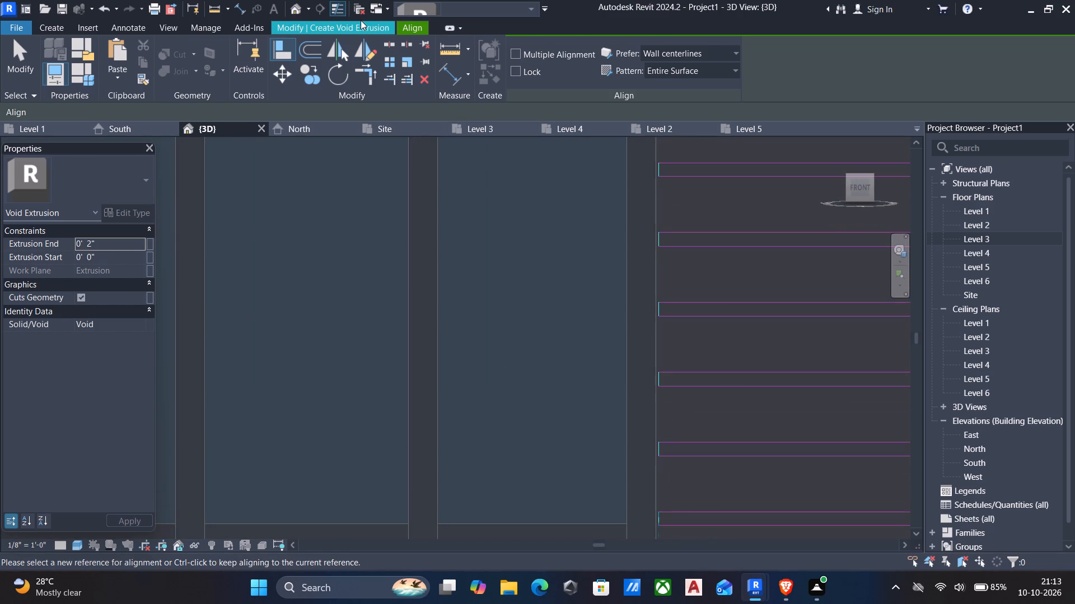
{"action": "left_click", "coordinate": [360, 24]}
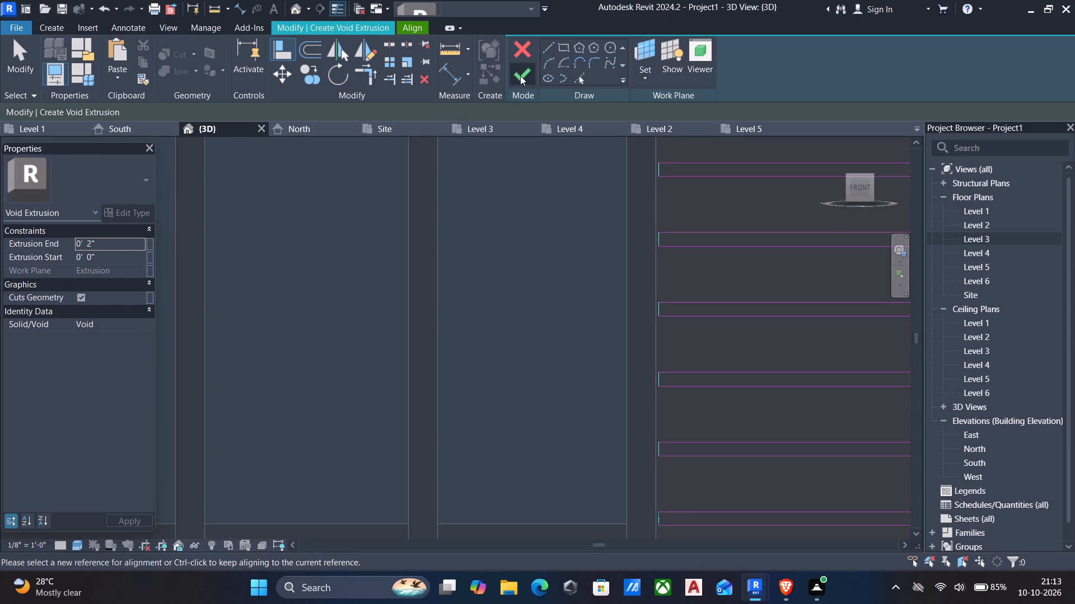
{"action": "left_click", "coordinate": [520, 75]}
Set the groove void's Extrusion End to 1" and finish the in-place model.
{"action": "scroll", "coordinate": [553, 232], "scroll_direction": "down", "scroll_amount": 7}
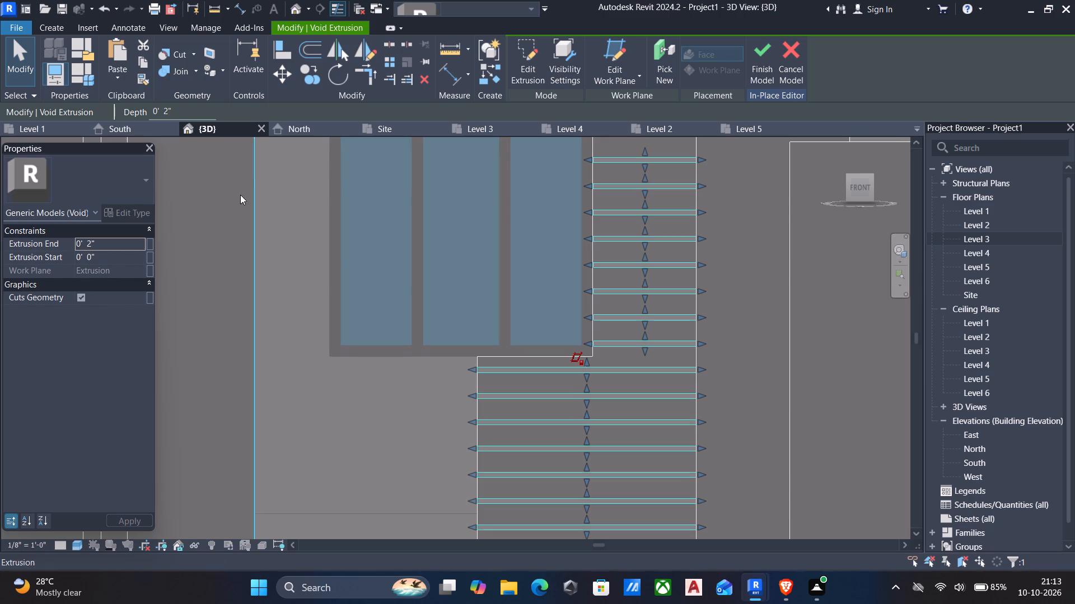
{"action": "left_click", "coordinate": [130, 244]}
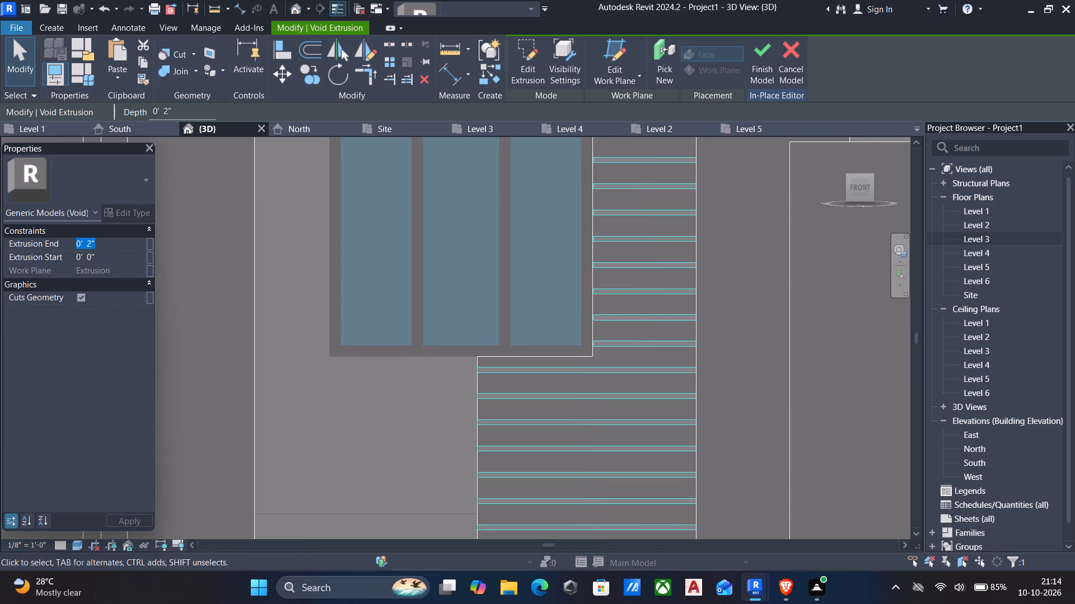
{"action": "key", "text": "1"}
{"action": "key", "text": "shift+quotedbl"}
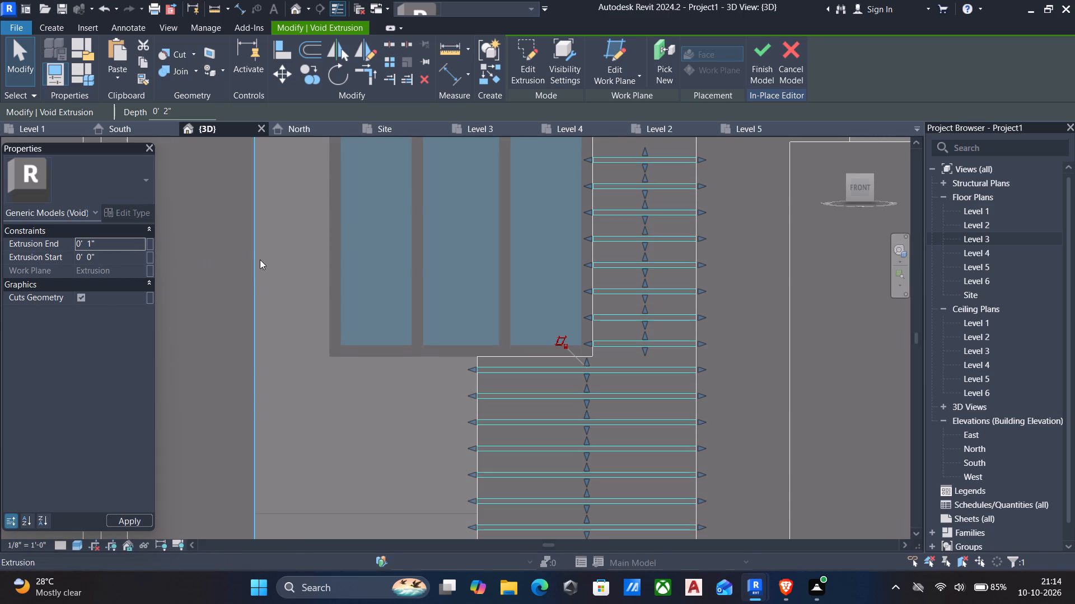
{"action": "middle_click_drag", "start_coordinate": [410, 238], "coordinate": [402, 254]}
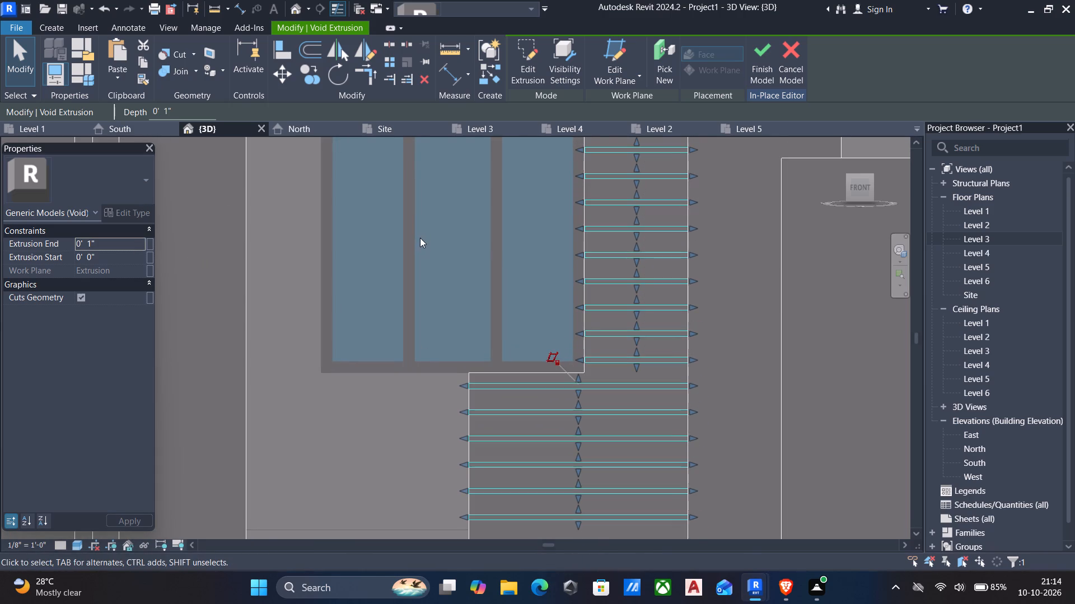
{"action": "scroll", "coordinate": [420, 238], "scroll_direction": "down", "scroll_amount": 3}
{"action": "middle_click_drag", "start_coordinate": [415, 239], "coordinate": [513, 420], "text": "shift"}
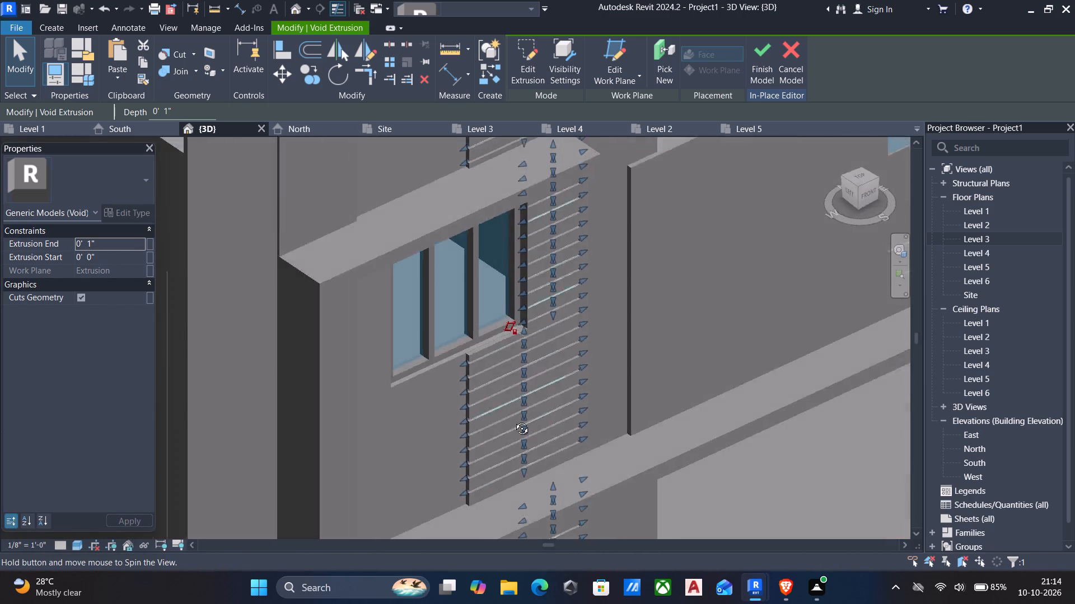
{"action": "middle_click_drag", "start_coordinate": [513, 420], "coordinate": [420, 370], "text": "shift"}
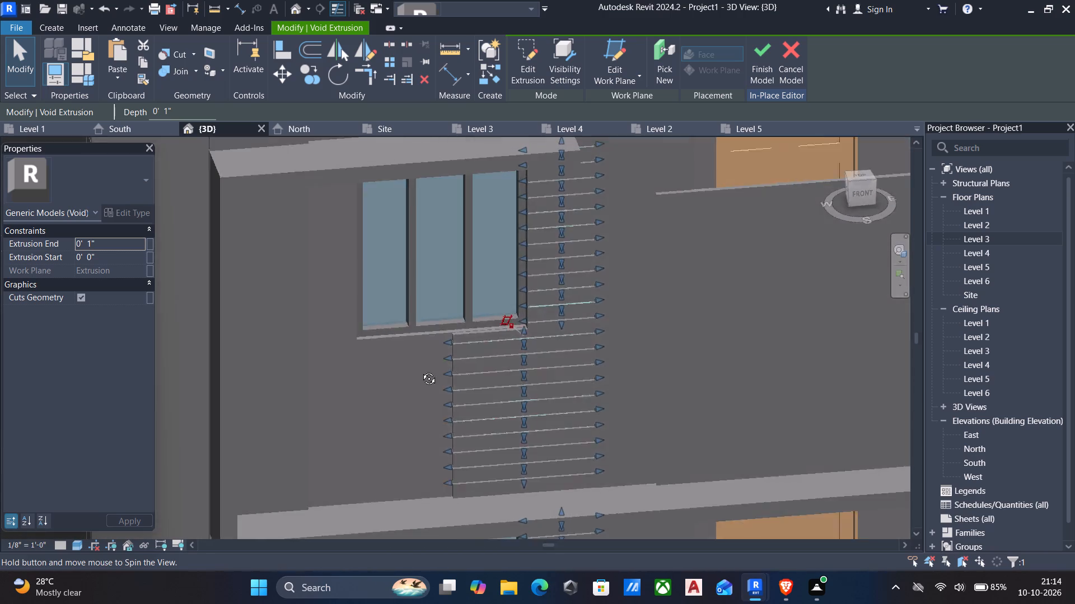
{"action": "middle_click_drag", "start_coordinate": [420, 370], "coordinate": [513, 316], "text": "shift"}
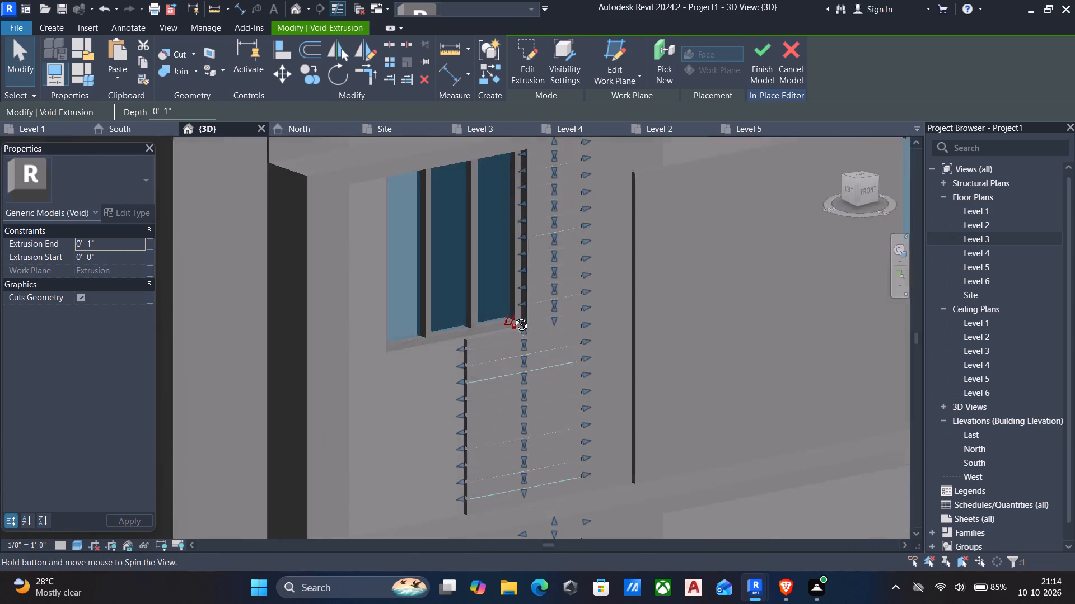
{"action": "middle_click_drag", "start_coordinate": [513, 316], "coordinate": [347, 310], "text": "shift"}
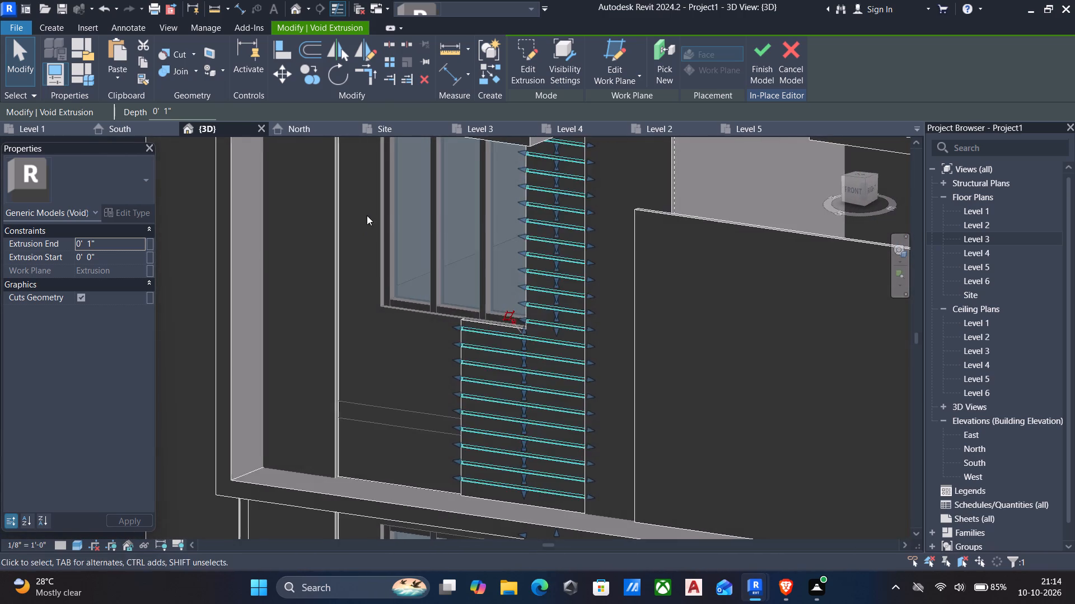
{"action": "middle_click_drag", "start_coordinate": [368, 237], "coordinate": [369, 303]}
{"action": "scroll", "coordinate": [371, 310], "scroll_direction": "down", "scroll_amount": 6}
{"action": "left_click", "coordinate": [758, 46]}
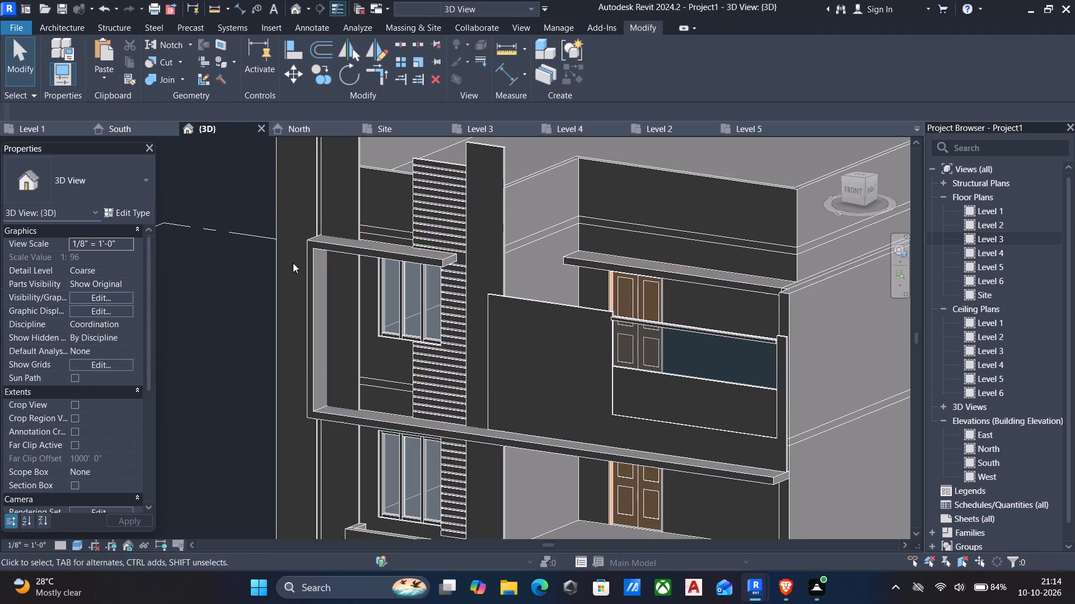
Open the grooved facade panel beside the front windows for in-place editing.
{"action": "scroll", "coordinate": [412, 234], "scroll_direction": "up", "scroll_amount": 6}
{"action": "scroll", "coordinate": [383, 207], "scroll_direction": "down", "scroll_amount": 7}
{"action": "scroll", "coordinate": [380, 219], "scroll_direction": "up", "scroll_amount": 1}
{"action": "middle_click_drag", "start_coordinate": [375, 199], "coordinate": [397, 196], "text": "shift"}
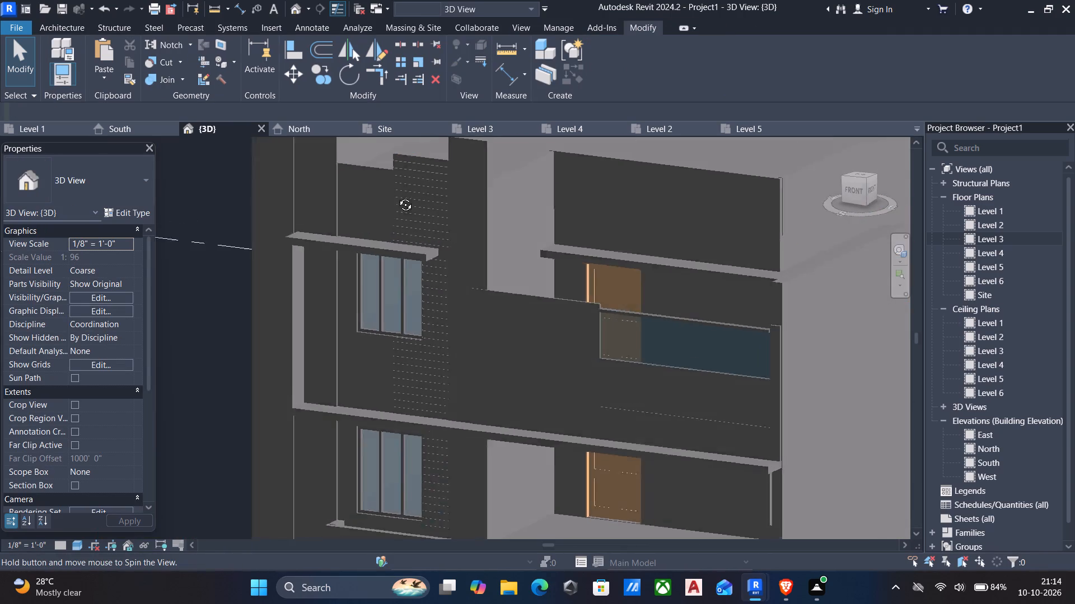
{"action": "middle_click_drag", "start_coordinate": [397, 196], "coordinate": [602, 240], "text": "shift"}
{"action": "scroll", "coordinate": [331, 133], "scroll_direction": "up", "scroll_amount": 6}
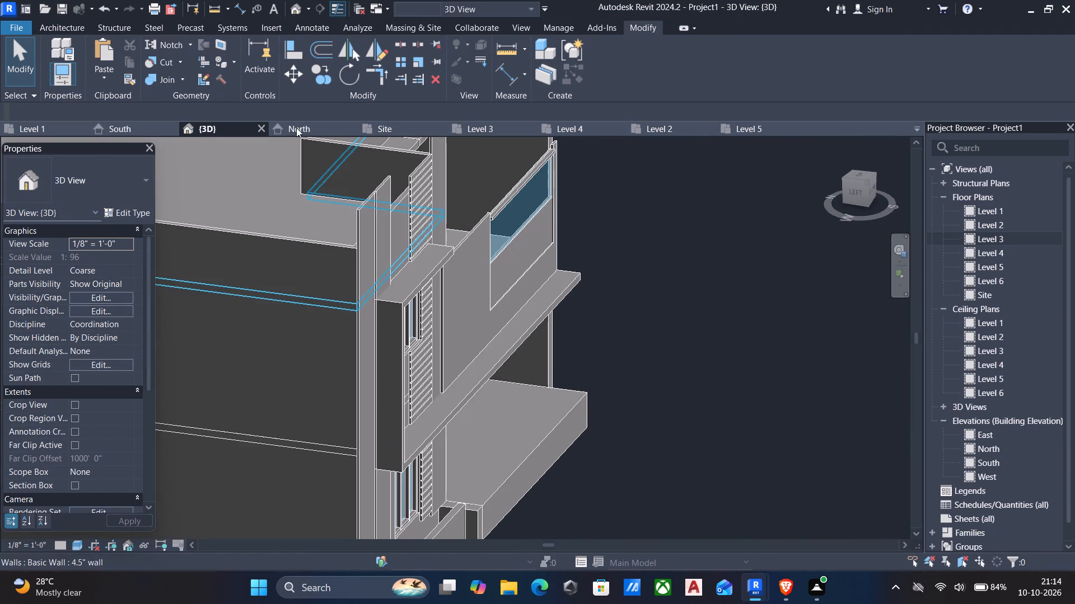
{"action": "scroll", "coordinate": [445, 172], "scroll_direction": "up", "scroll_amount": 8}
{"action": "scroll", "coordinate": [314, 239], "scroll_direction": "up", "scroll_amount": 7}
{"action": "scroll", "coordinate": [453, 214], "scroll_direction": "up", "scroll_amount": 6}
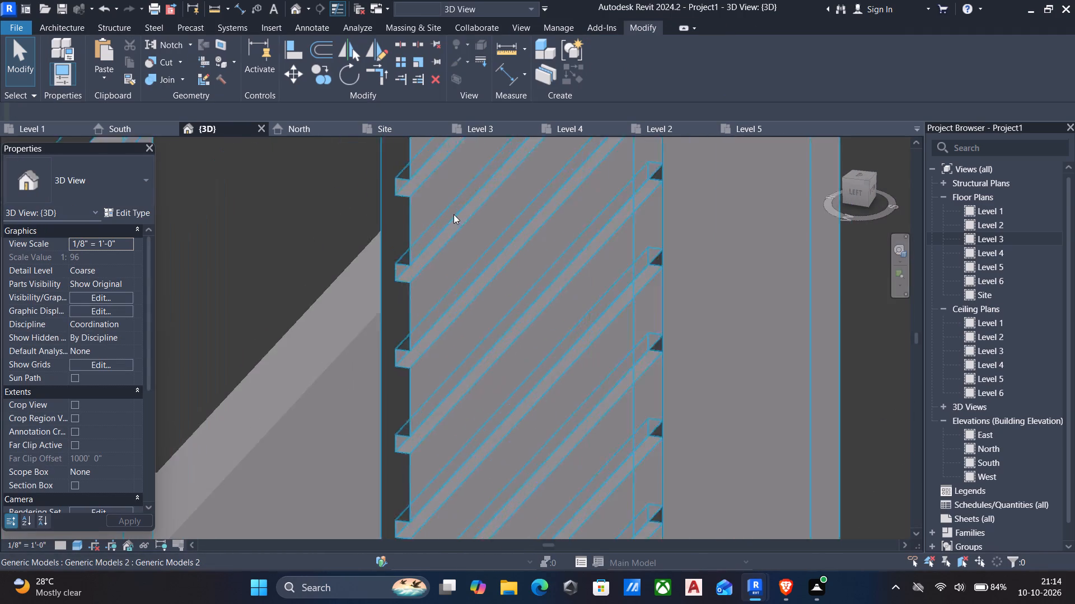
{"action": "left_click", "coordinate": [377, 167]}
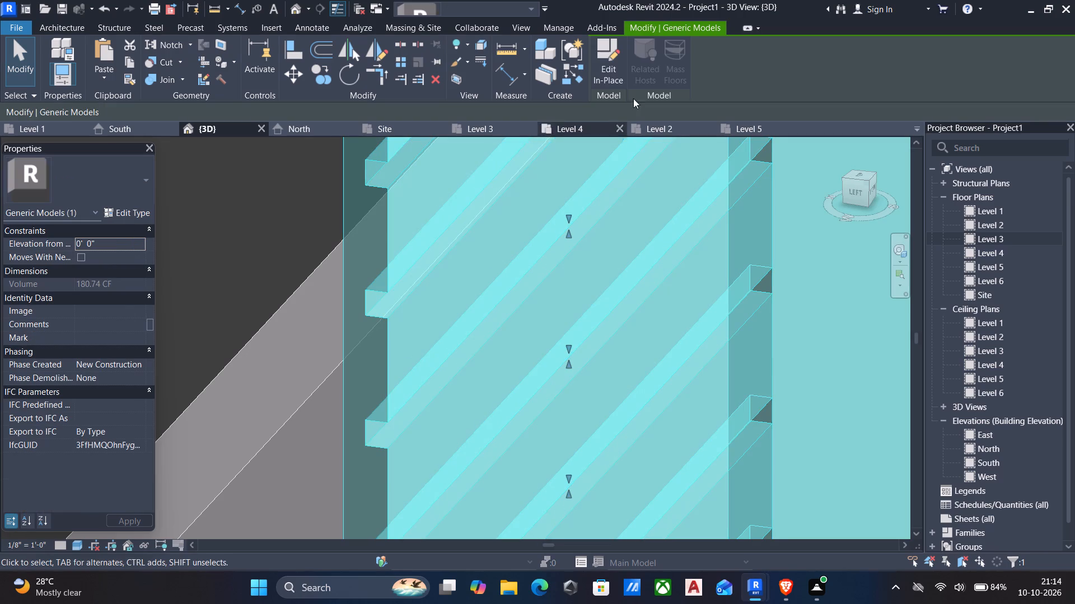
{"action": "left_click", "coordinate": [604, 54]}
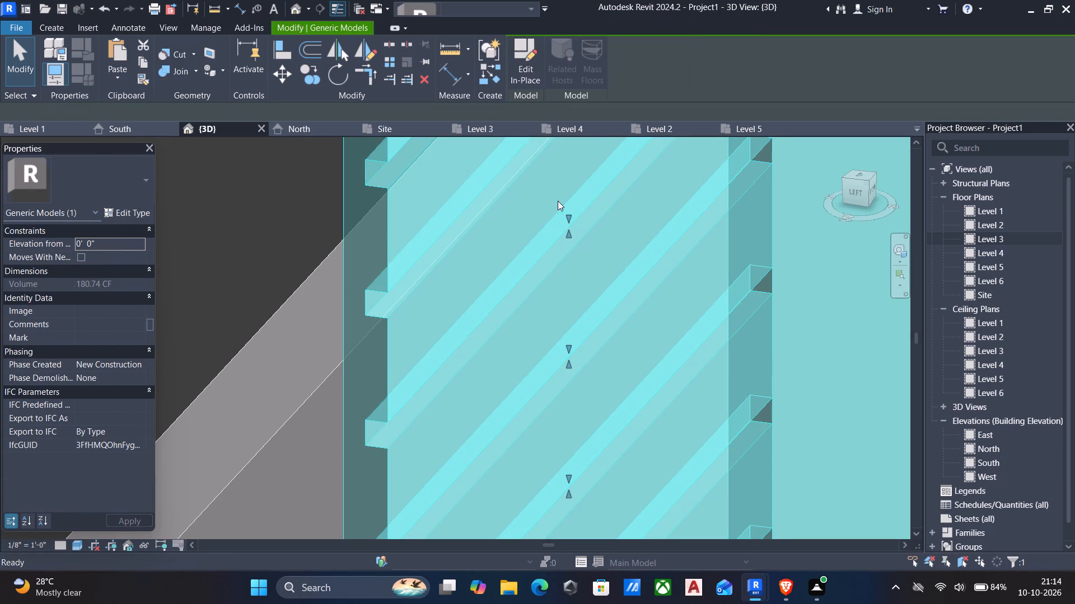
Set the groove void's Extrusion End to 0.05".
{"action": "left_click", "coordinate": [377, 175]}
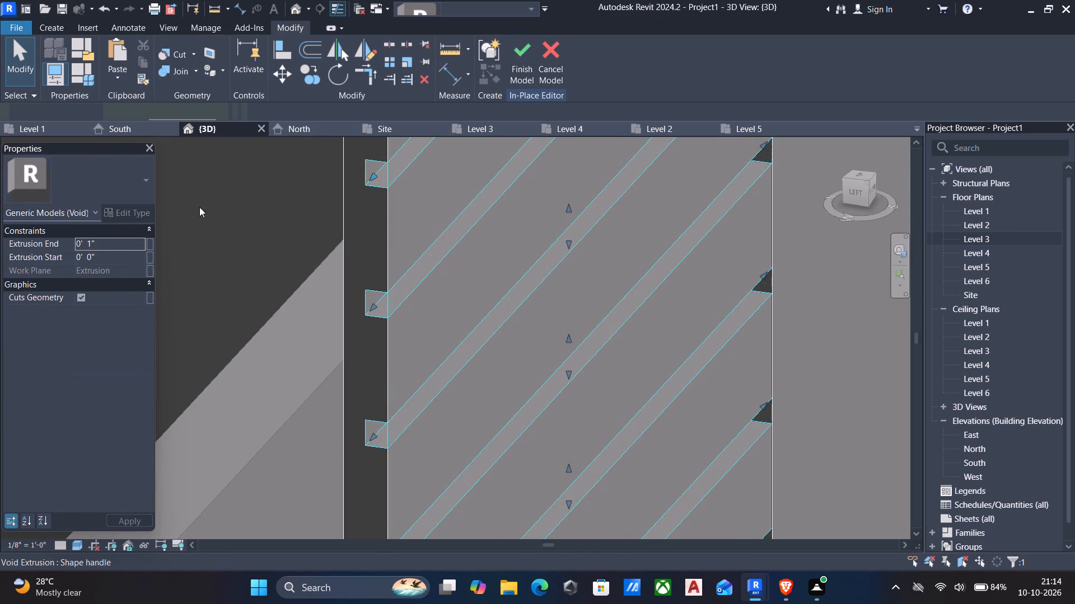
{"action": "left_click", "coordinate": [136, 236]}
{"action": "left_click", "coordinate": [133, 232]}
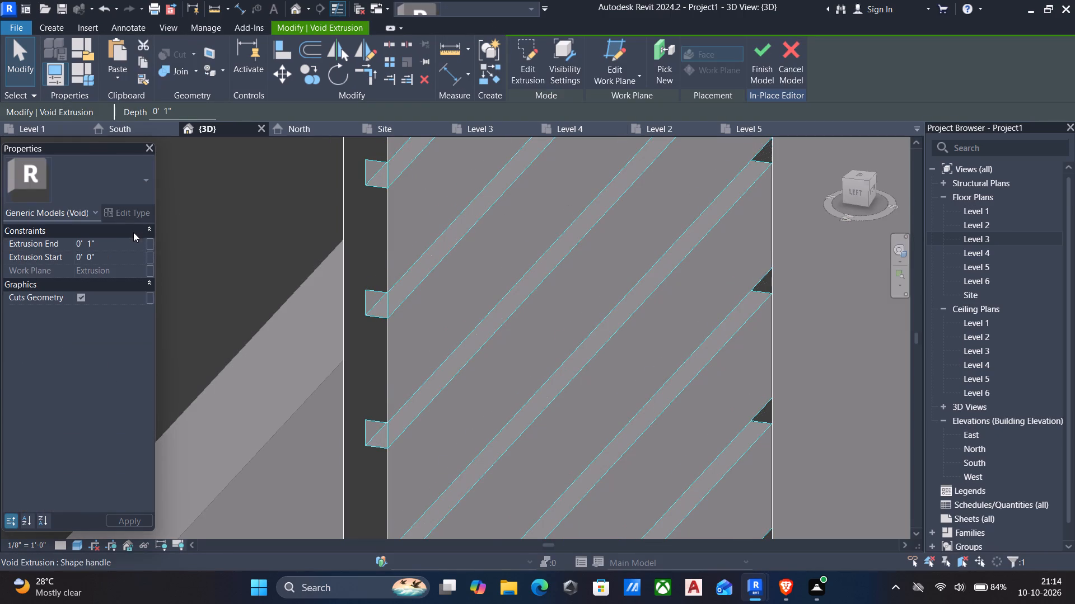
{"action": "left_click", "coordinate": [122, 248]}
{"action": "key", "text": "0"}
{"action": "type", "text": ".05"}
{"action": "key", "text": "shift+quotedbl"}
{"action": "key", "text": "Return"}
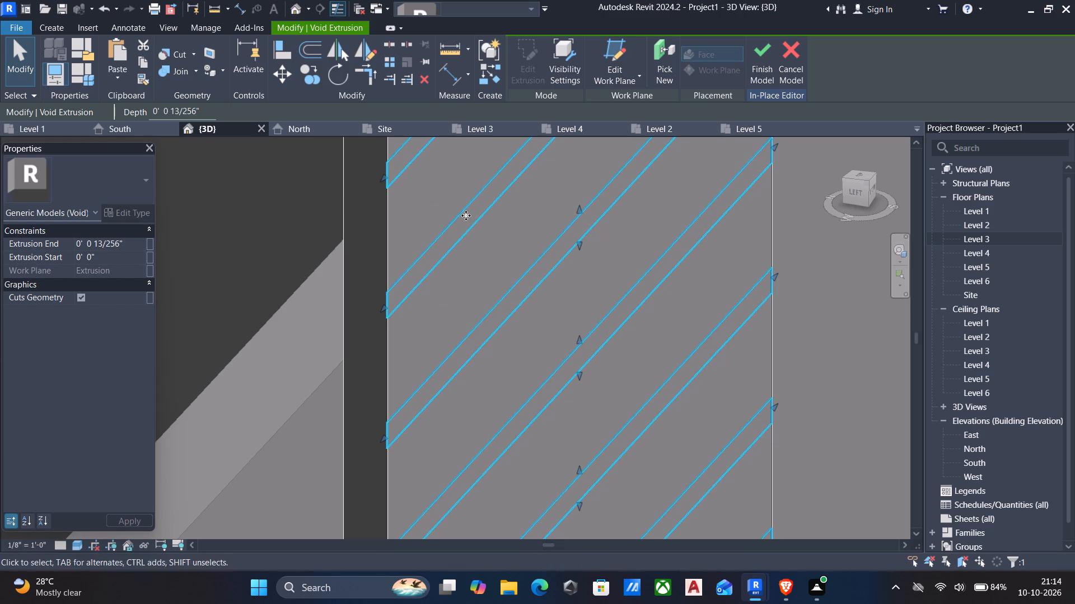
{"action": "scroll", "coordinate": [405, 201], "scroll_direction": "up", "scroll_amount": 7}
{"action": "key", "text": "Escape"}
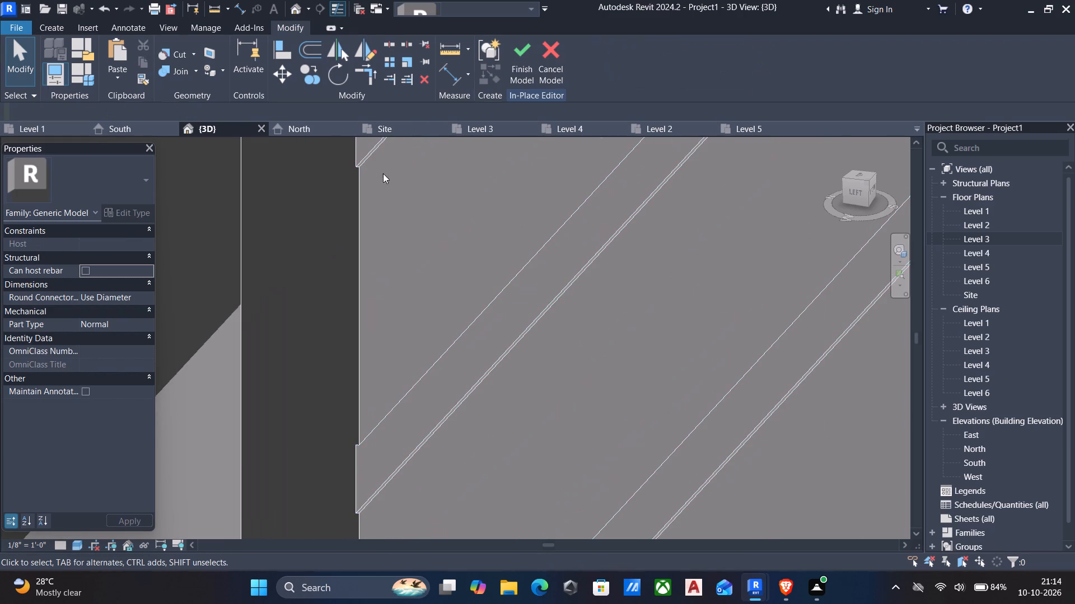
Check the horizontal grooves across the front facade and finish the in-place model.
{"action": "scroll", "coordinate": [377, 180], "scroll_direction": "down", "scroll_amount": 14}
{"action": "scroll", "coordinate": [396, 216], "scroll_direction": "down", "scroll_amount": 7}
{"action": "middle_click_drag", "start_coordinate": [471, 259], "coordinate": [474, 285]}
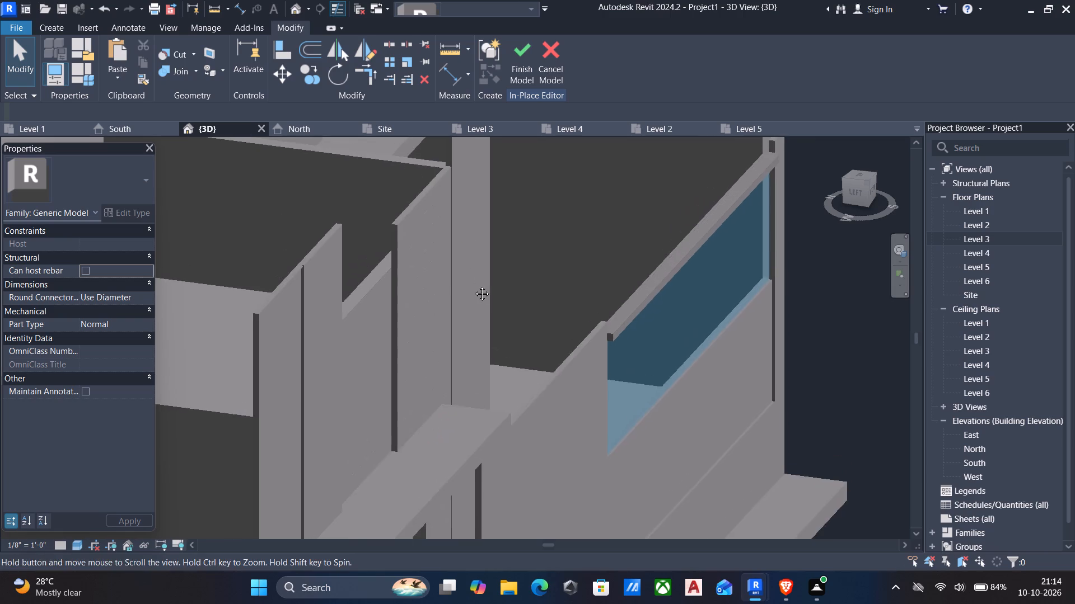
{"action": "middle_click_drag", "start_coordinate": [474, 285], "coordinate": [474, 285]}
{"action": "middle_click_drag", "start_coordinate": [496, 277], "coordinate": [368, 207], "text": "shift"}
{"action": "scroll", "coordinate": [493, 281], "scroll_direction": "down", "scroll_amount": 1, "text": "shift"}
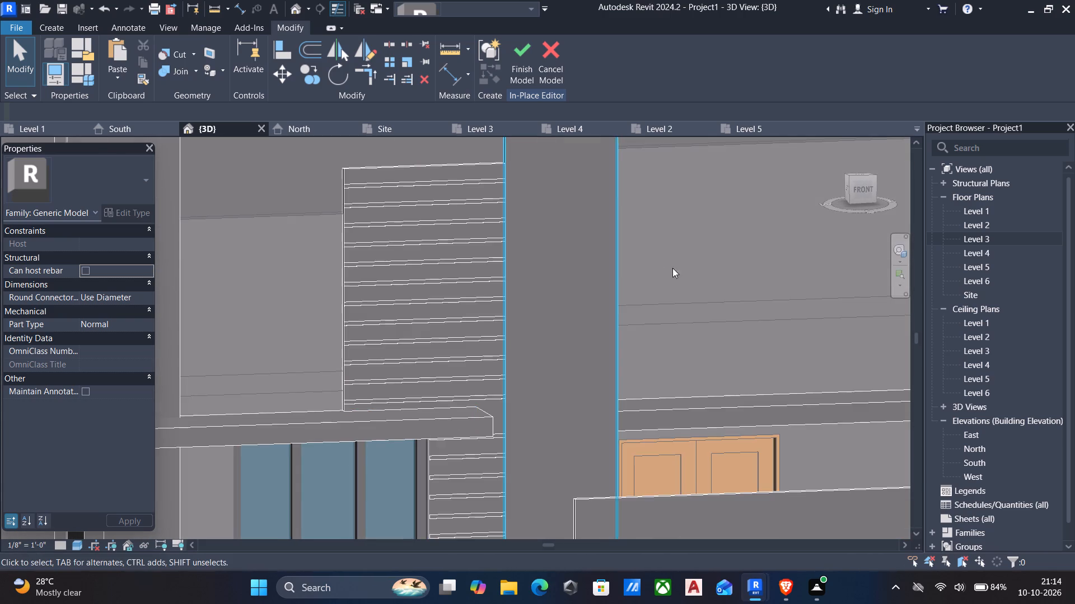
{"action": "scroll", "coordinate": [744, 292], "scroll_direction": "down", "scroll_amount": 7}
{"action": "scroll", "coordinate": [822, 384], "scroll_direction": "down", "scroll_amount": 1}
{"action": "middle_click_drag", "start_coordinate": [819, 388], "coordinate": [754, 332]}
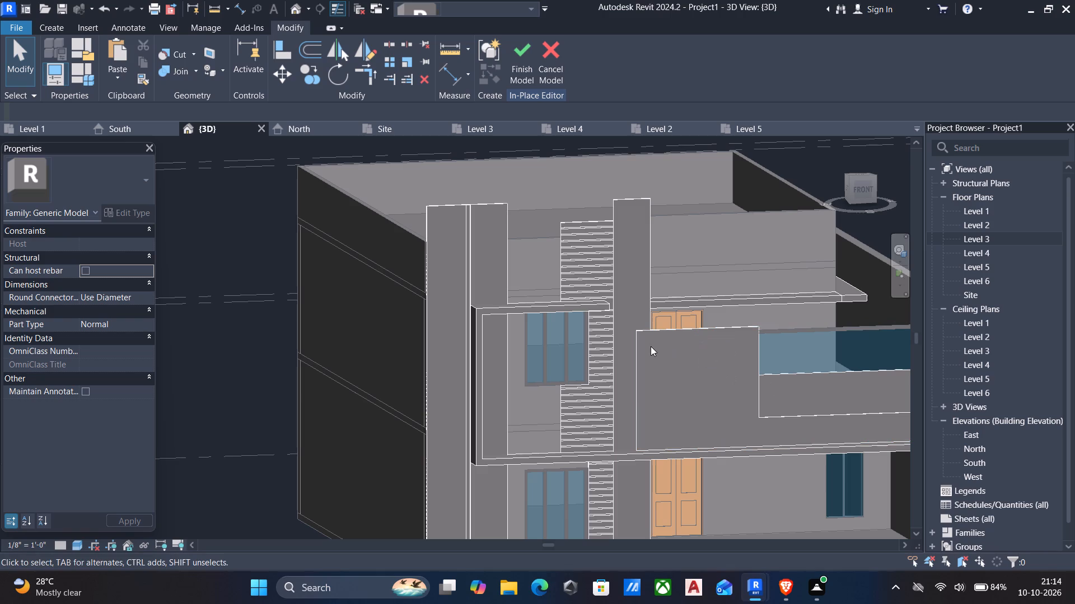
{"action": "scroll", "coordinate": [660, 327], "scroll_direction": "up", "scroll_amount": 7}
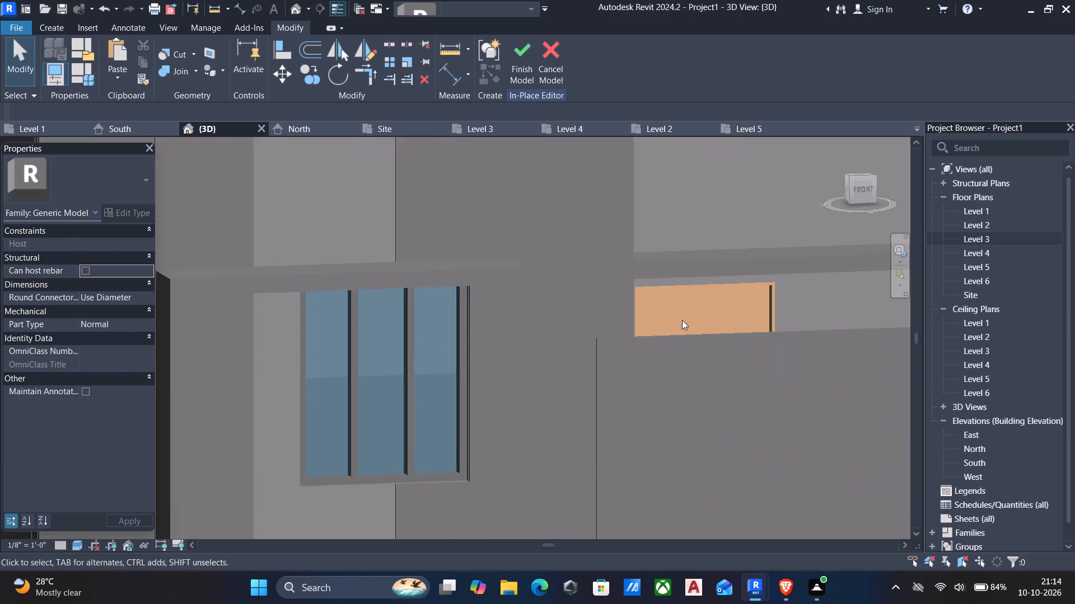
{"action": "scroll", "coordinate": [686, 329], "scroll_direction": "down", "scroll_amount": 7}
{"action": "middle_click_drag", "start_coordinate": [747, 397], "coordinate": [639, 280]}
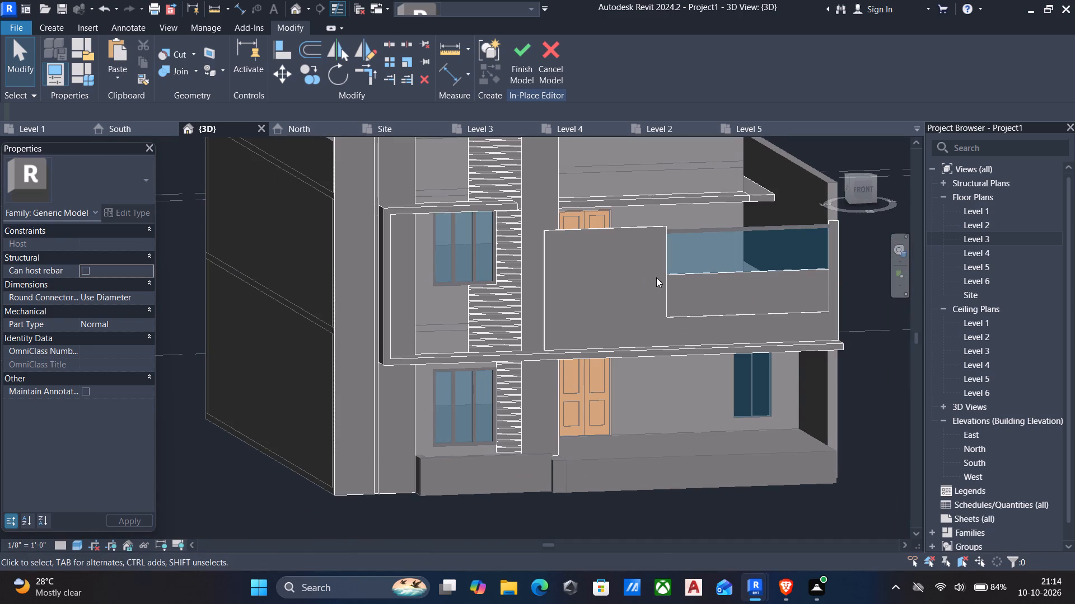
{"action": "left_click", "coordinate": [512, 59]}
Open the porch base model in front of the ground-floor entrance for in-place editing.
{"action": "middle_click_drag", "start_coordinate": [816, 233], "coordinate": [794, 366]}
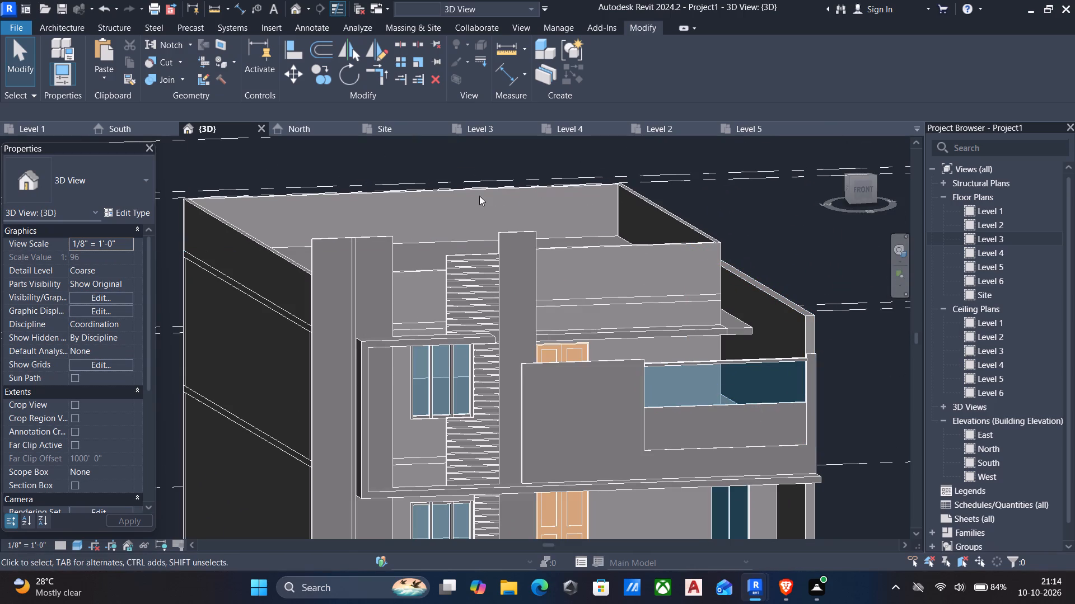
{"action": "middle_click_drag", "start_coordinate": [730, 356], "coordinate": [669, 229]}
{"action": "middle_click_drag", "start_coordinate": [805, 423], "coordinate": [704, 301]}
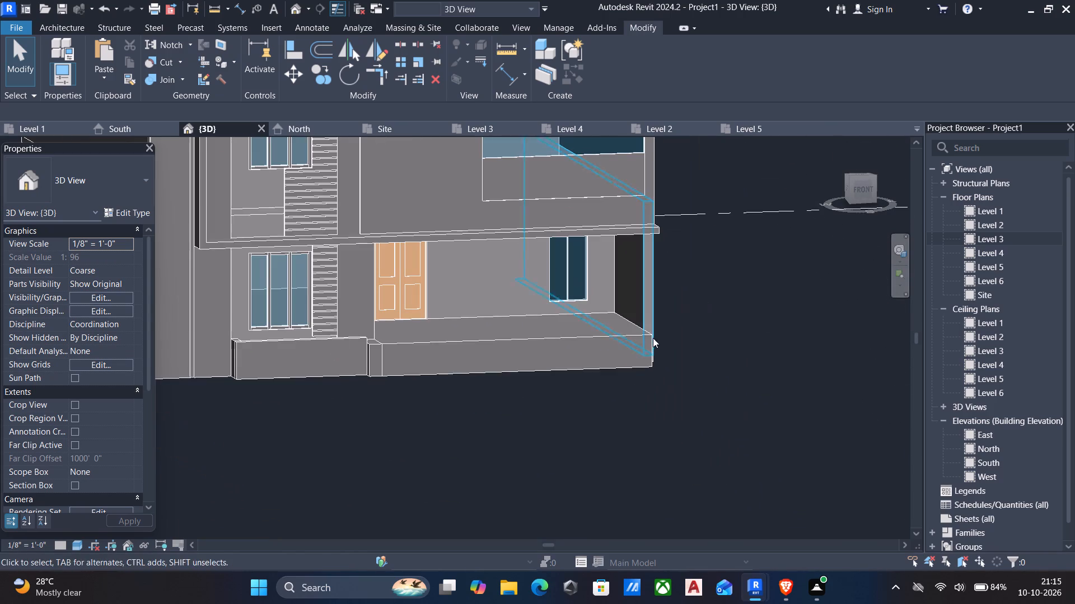
{"action": "middle_click_drag", "start_coordinate": [683, 380], "coordinate": [672, 349]}
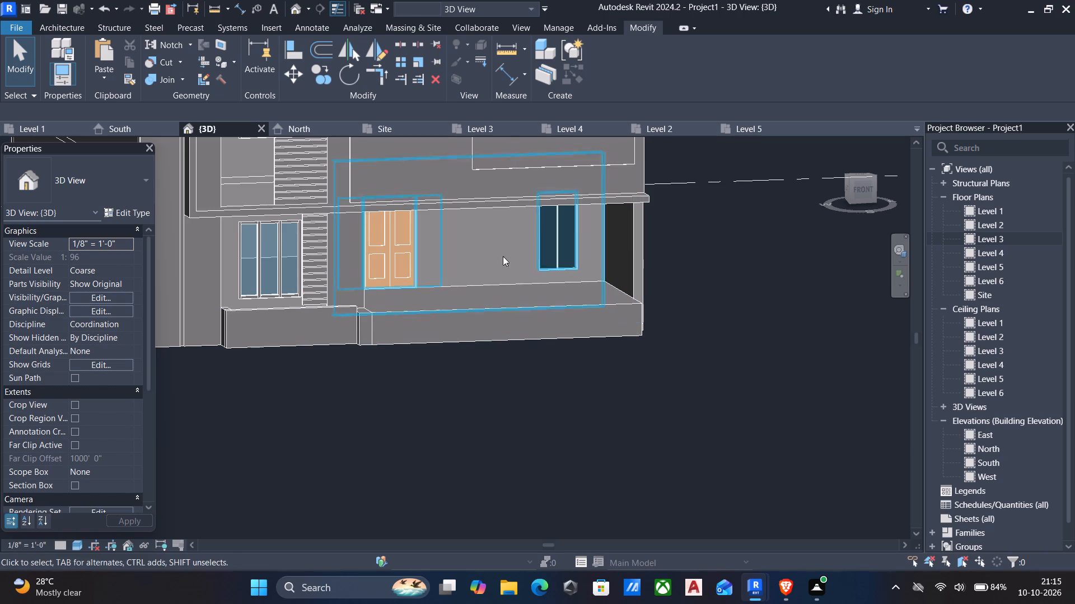
{"action": "left_click", "coordinate": [317, 309]}
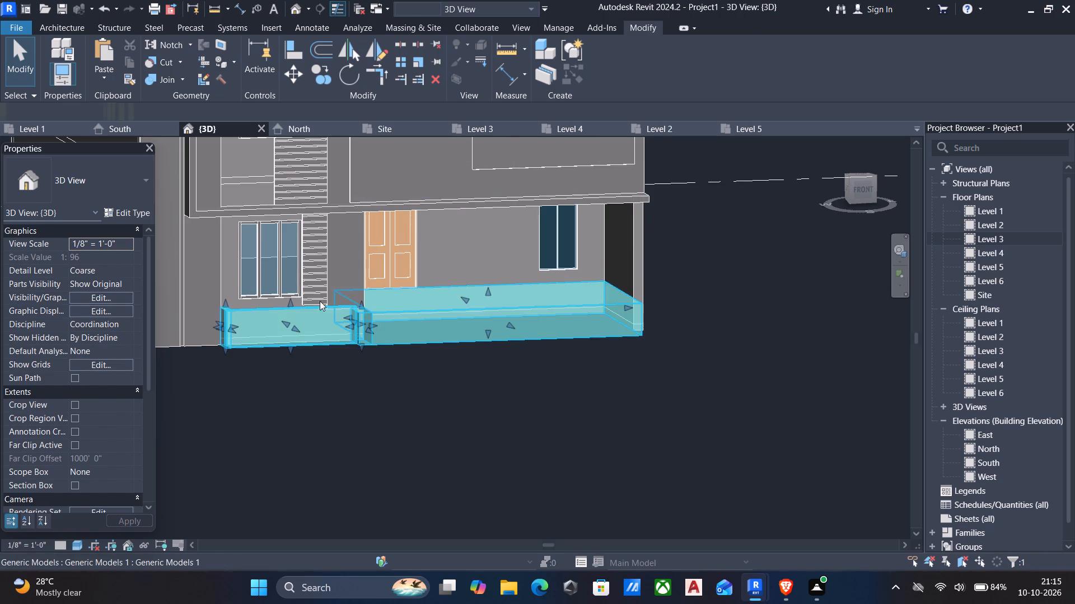
{"action": "left_click", "coordinate": [600, 44]}
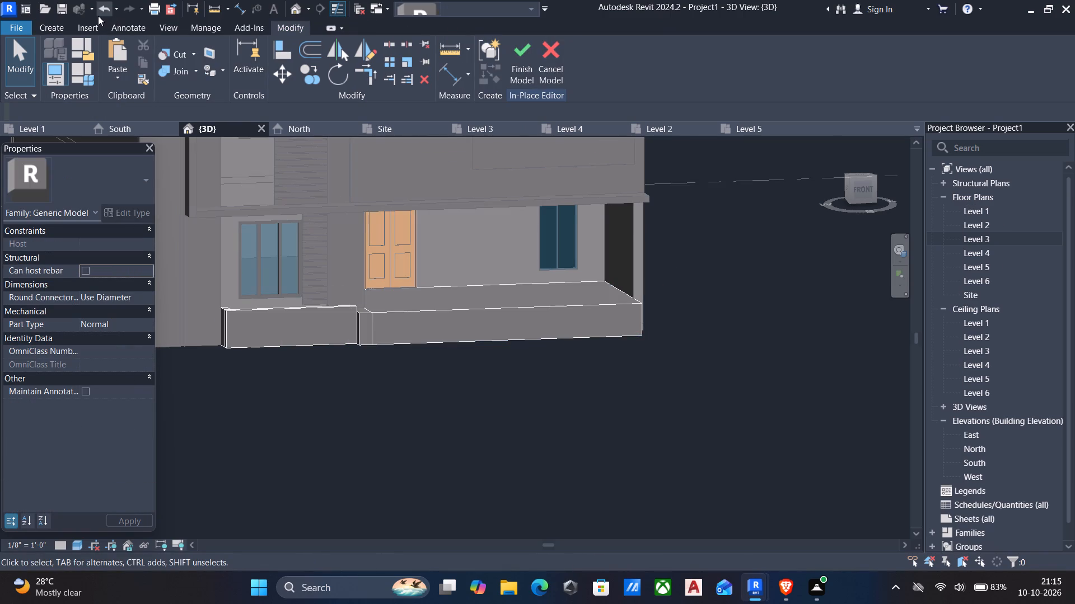
Start a solid extrusion and pick the 9" side wall of the upper-floor balcony as its work plane.
{"action": "left_click", "coordinate": [48, 23]}
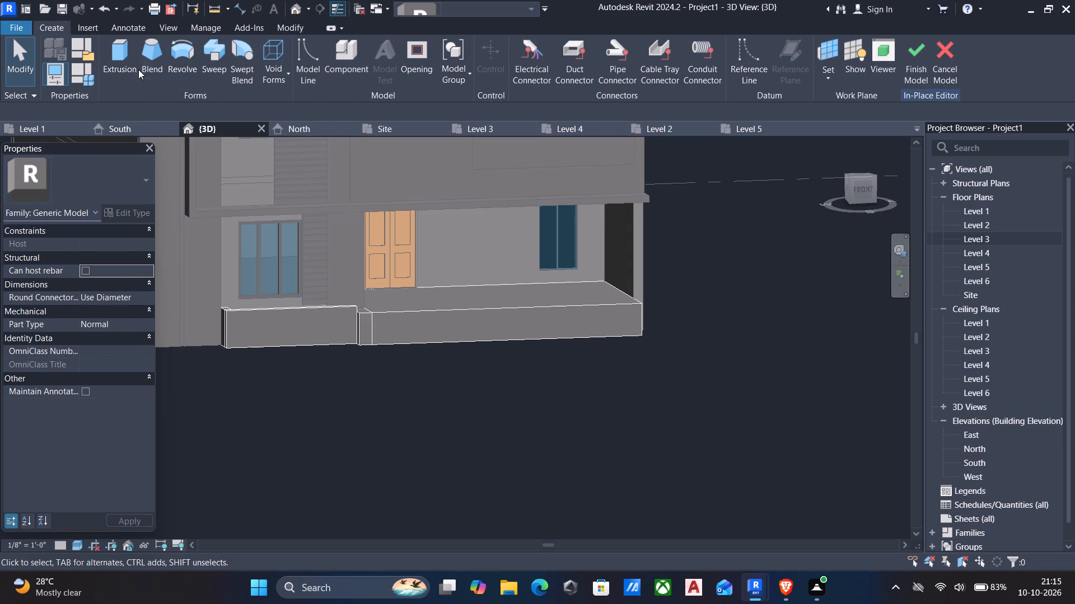
{"action": "left_click", "coordinate": [111, 55]}
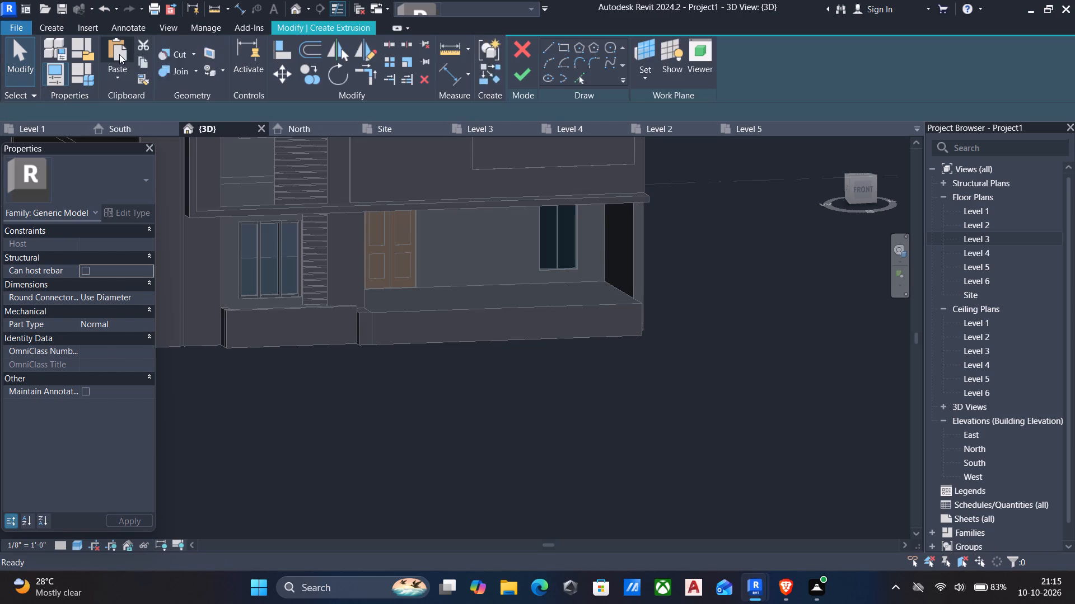
{"action": "left_click", "coordinate": [646, 77]}
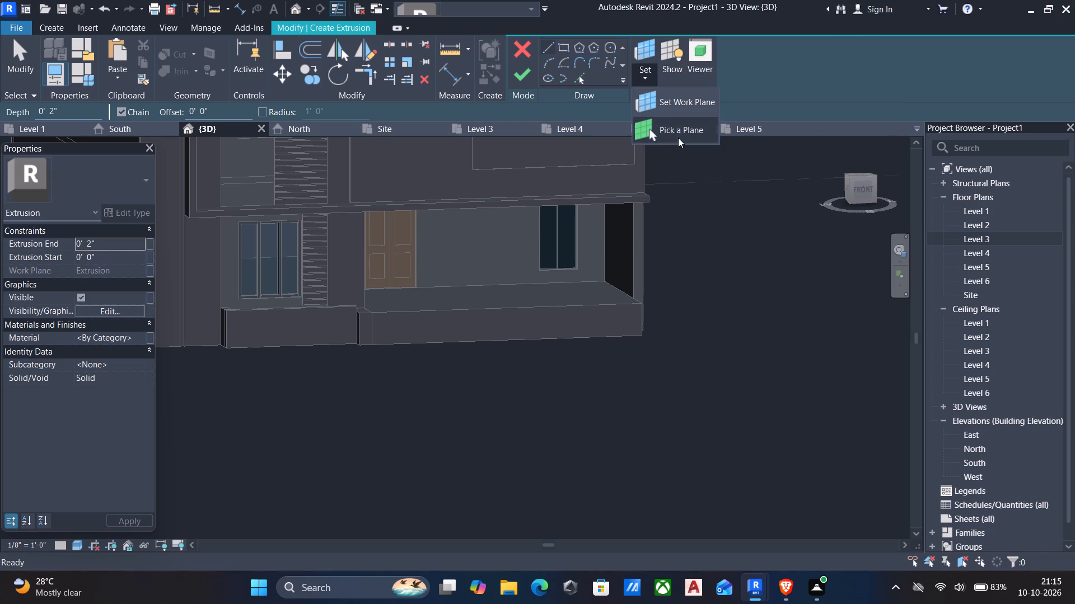
{"action": "left_click", "coordinate": [672, 128]}
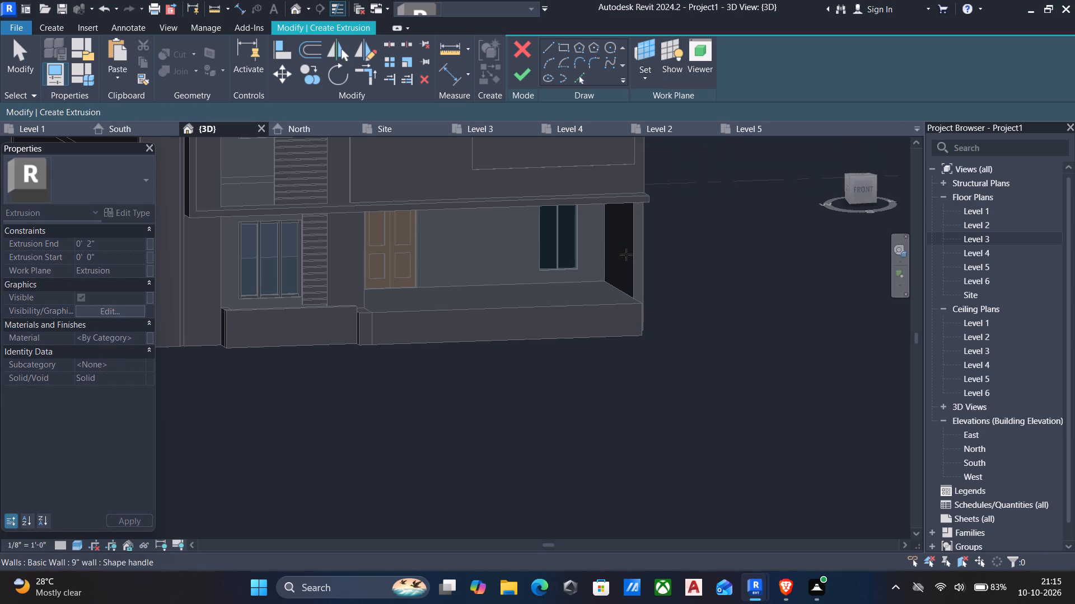
{"action": "middle_click_drag", "start_coordinate": [629, 252], "coordinate": [691, 223], "text": "shift"}
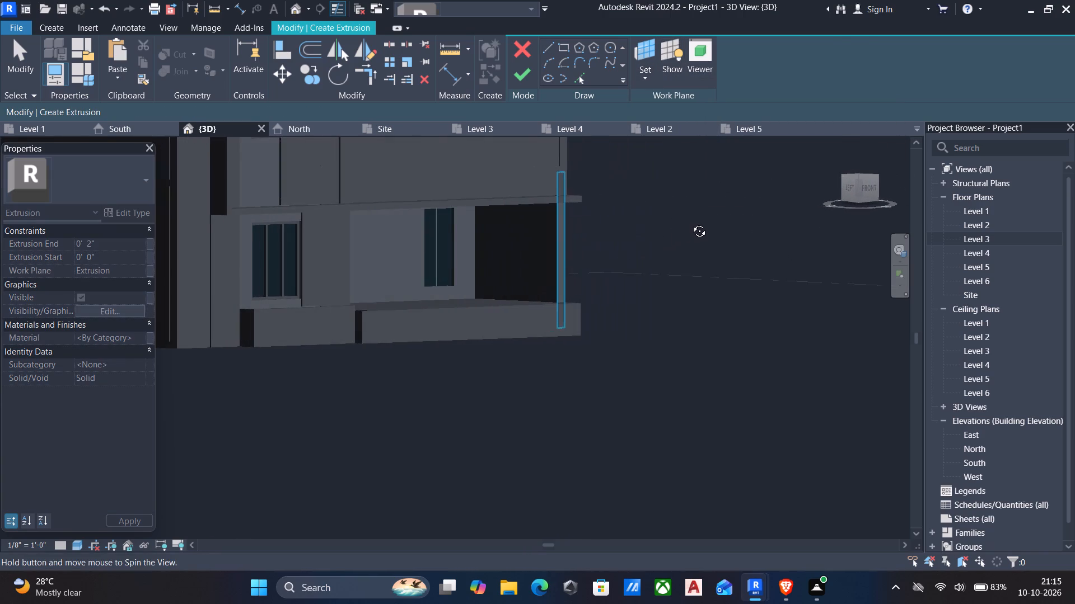
{"action": "middle_click_drag", "start_coordinate": [691, 223], "coordinate": [691, 221], "text": "shift"}
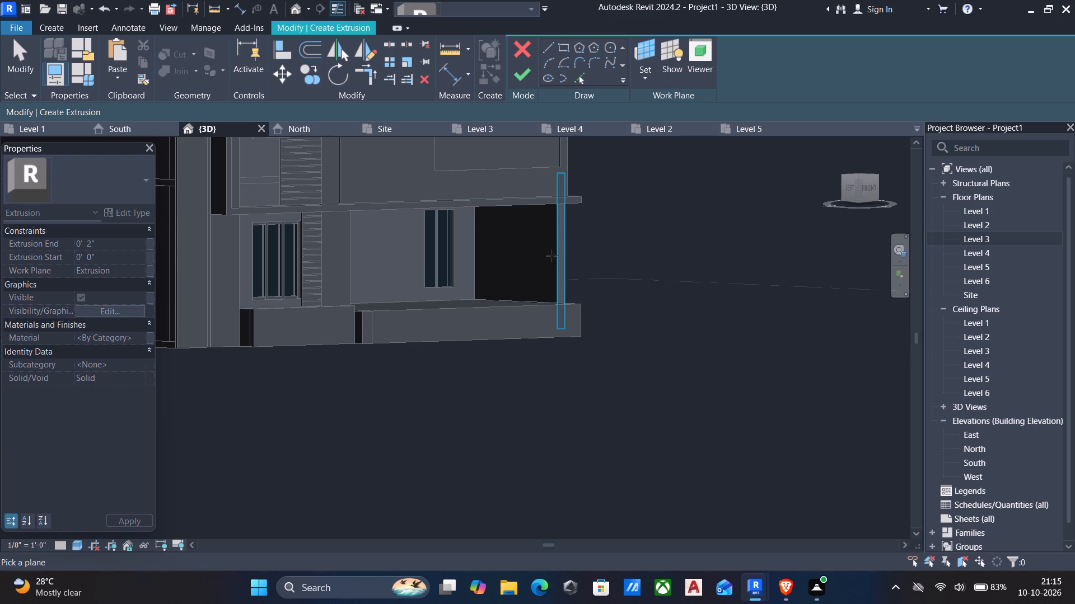
{"action": "middle_click_drag", "start_coordinate": [553, 221], "coordinate": [563, 367]}
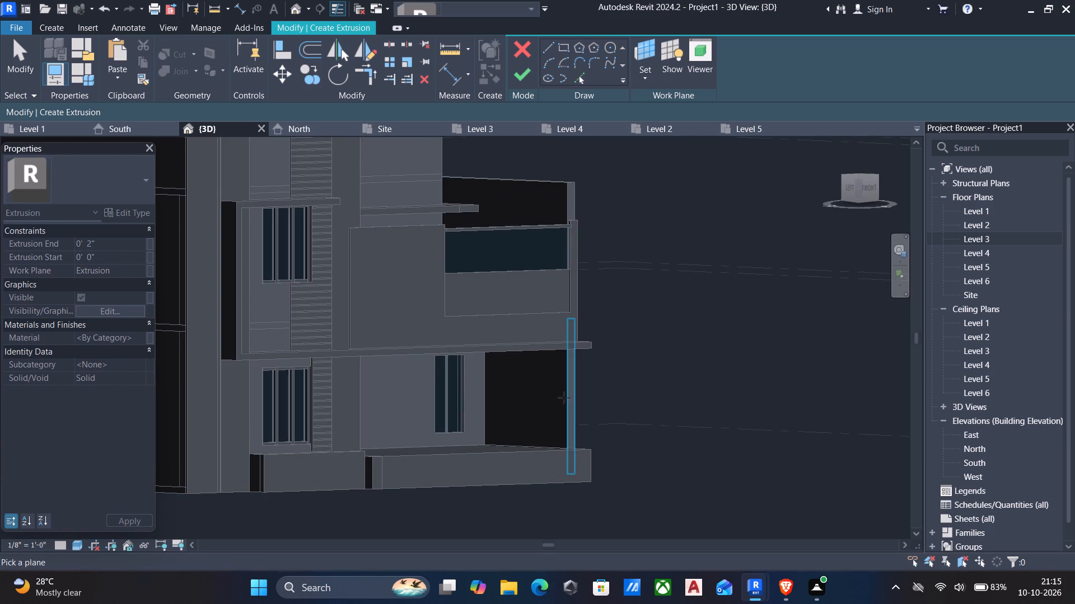
{"action": "scroll", "coordinate": [565, 396], "scroll_direction": "up", "scroll_amount": 7}
{"action": "left_click", "coordinate": [454, 360]}
{"action": "left_click_drag", "start_coordinate": [455, 360], "coordinate": [508, 400]}
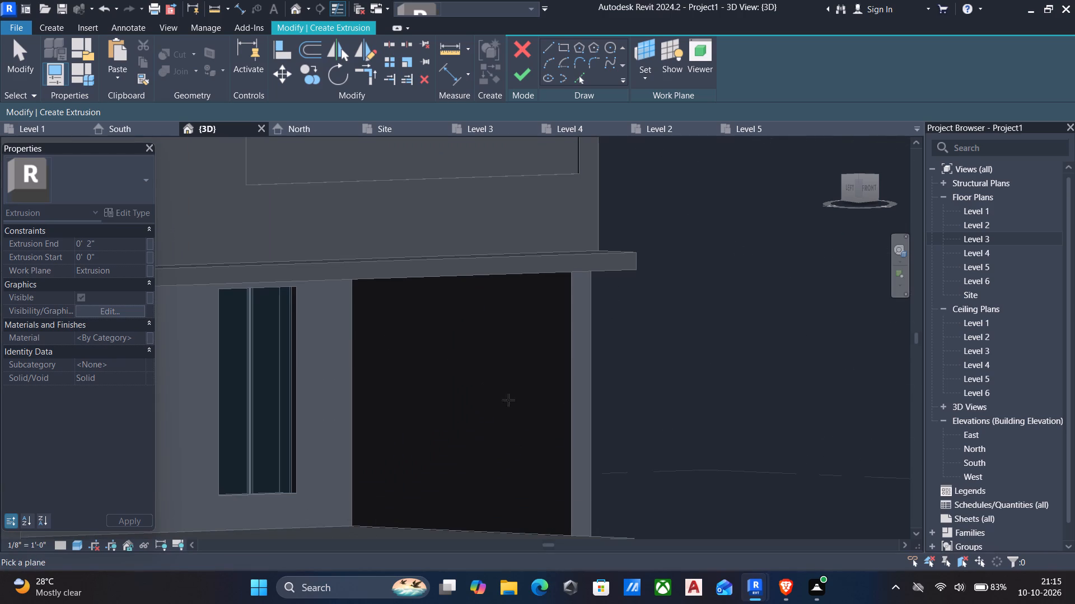
{"action": "left_click_drag", "start_coordinate": [508, 400], "coordinate": [556, 431]}
{"action": "scroll", "coordinate": [571, 397], "scroll_direction": "down", "scroll_amount": 7}
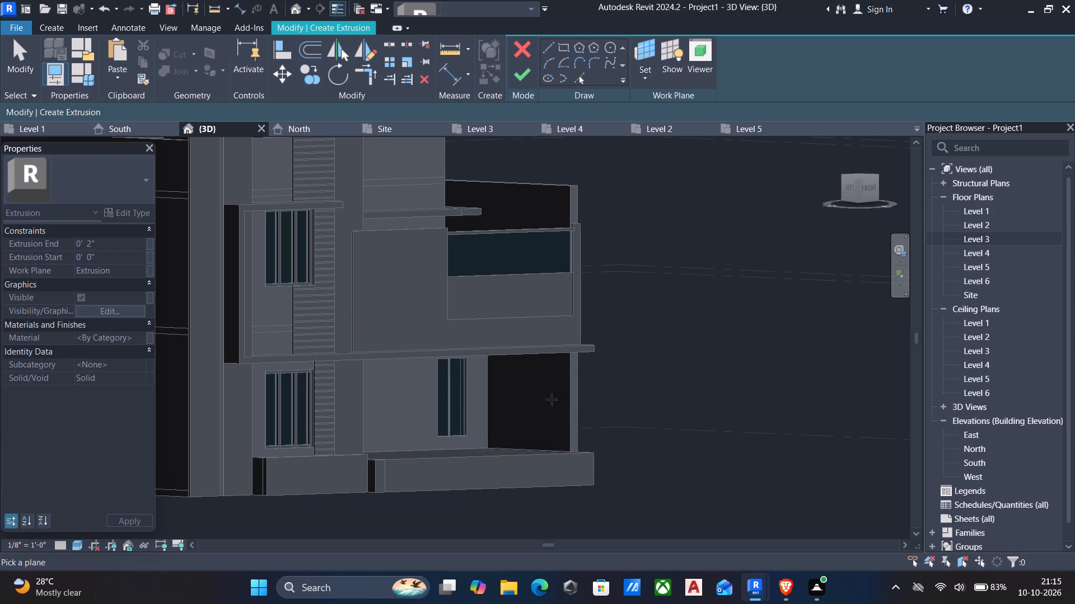
{"action": "left_click", "coordinate": [541, 185]}
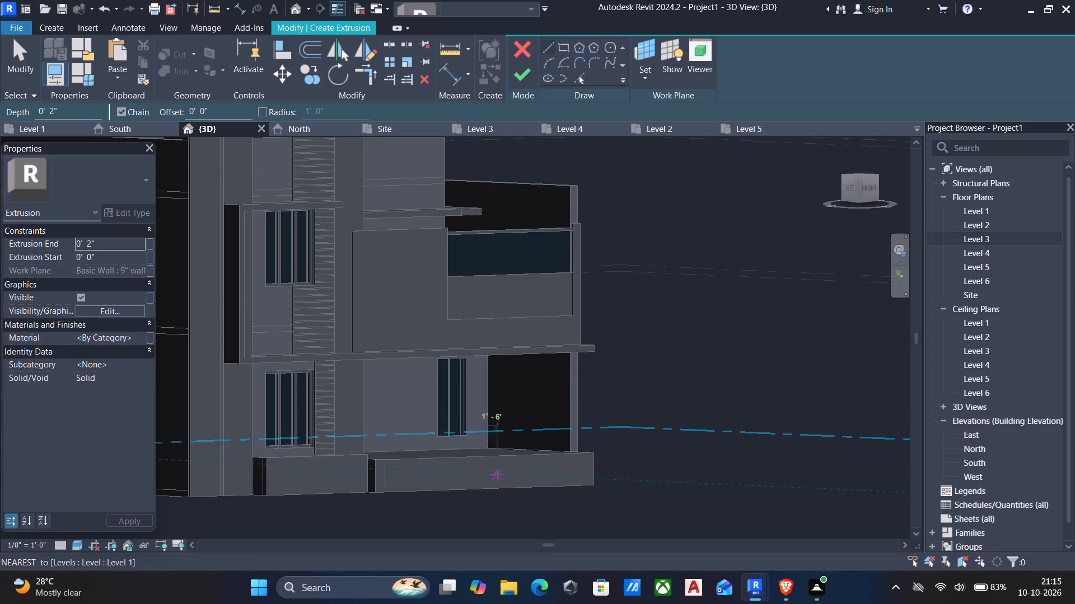
Review the extrusion's current work plane settings and display the plane at the balcony to examine its position, hiding it again when done.
{"action": "left_click", "coordinate": [645, 51]}
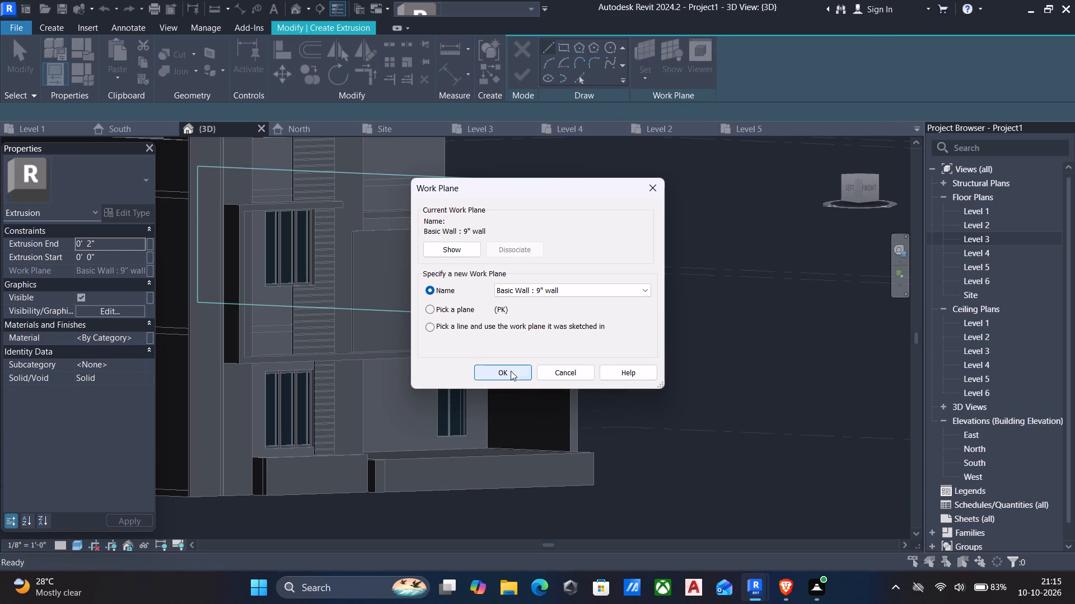
{"action": "left_click", "coordinate": [511, 371]}
{"action": "left_click", "coordinate": [670, 41]}
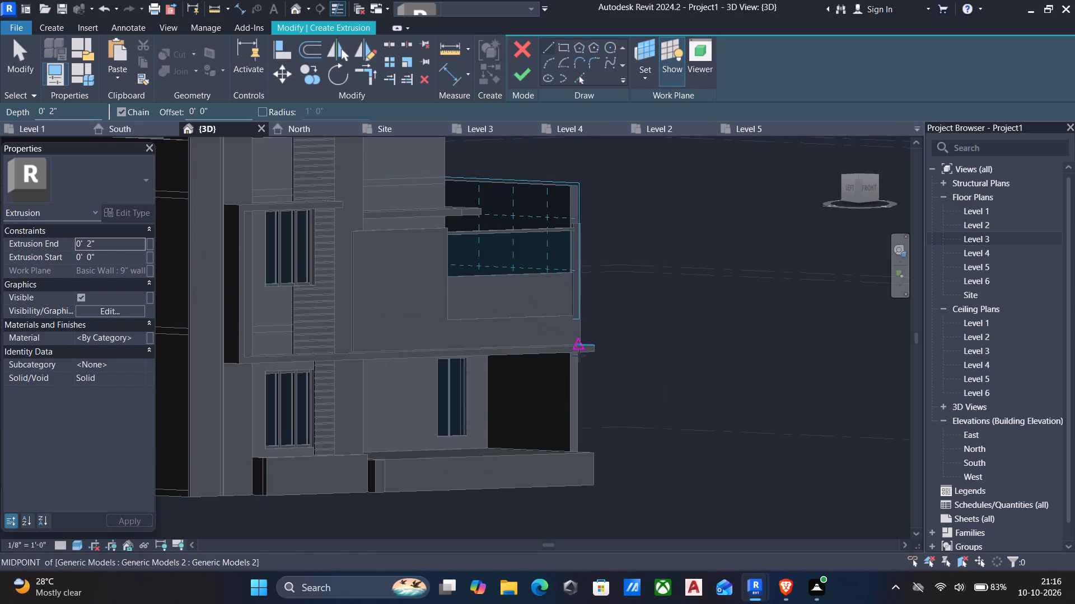
{"action": "scroll", "coordinate": [561, 215], "scroll_direction": "up", "scroll_amount": 14}
{"action": "scroll", "coordinate": [564, 215], "scroll_direction": "down", "scroll_amount": 8}
{"action": "scroll", "coordinate": [559, 235], "scroll_direction": "up", "scroll_amount": 1}
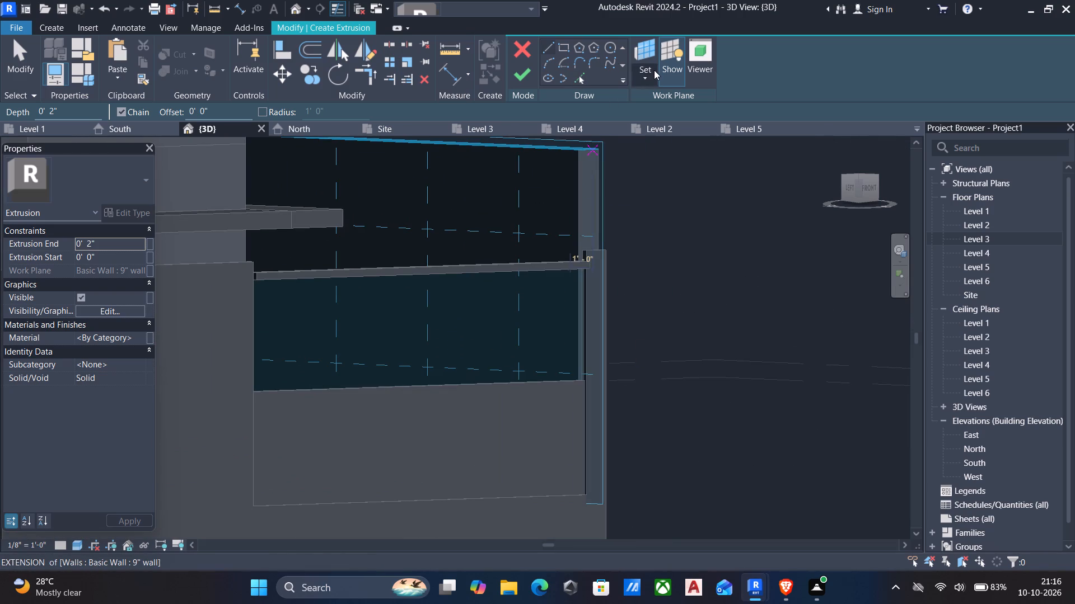
{"action": "left_click", "coordinate": [667, 53]}
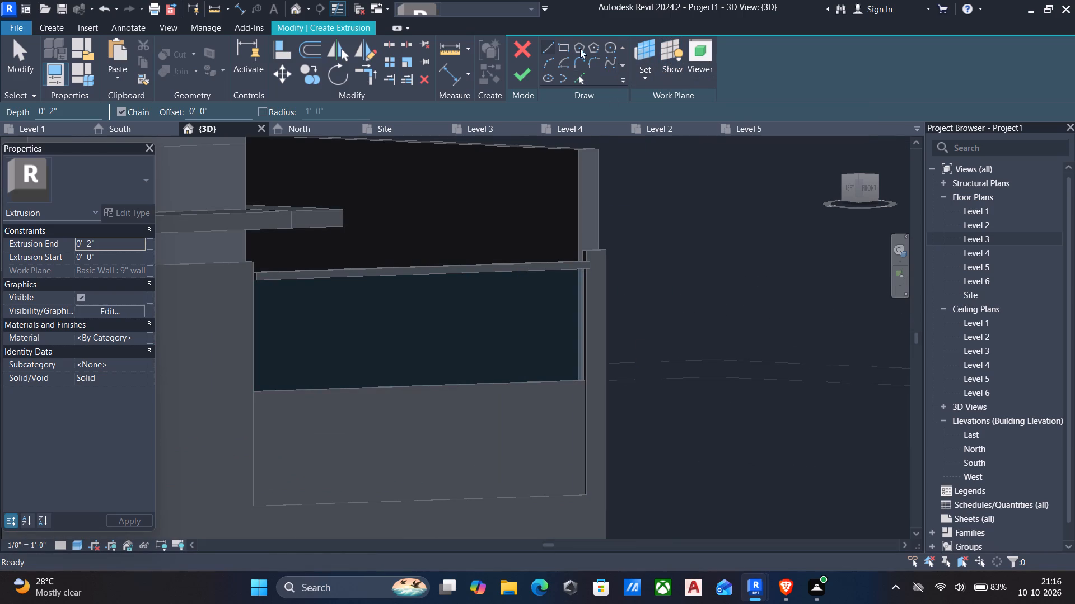
Sketch a rectangle about 9" wide and 1'-5" high at the foot of the porch side wall and finish the 2" deep extrusion.
{"action": "left_click", "coordinate": [566, 44]}
{"action": "scroll", "coordinate": [336, 603], "scroll_direction": "down", "scroll_amount": 7}
{"action": "scroll", "coordinate": [387, 533], "scroll_direction": "down", "scroll_amount": 5}
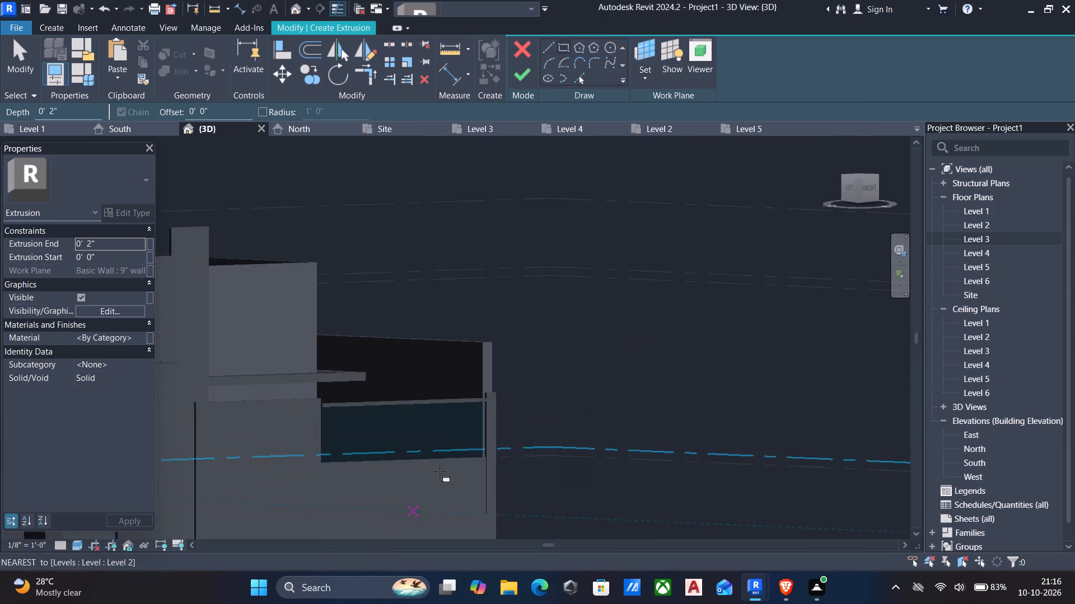
{"action": "scroll", "coordinate": [445, 454], "scroll_direction": "down", "scroll_amount": 1}
{"action": "middle_click_drag", "start_coordinate": [446, 440], "coordinate": [446, 361]}
{"action": "middle_click_drag", "start_coordinate": [409, 406], "coordinate": [502, 9]}
{"action": "scroll", "coordinate": [494, 60], "scroll_direction": "up", "scroll_amount": 6}
{"action": "scroll", "coordinate": [493, 72], "scroll_direction": "down", "scroll_amount": 6}
{"action": "middle_click_drag", "start_coordinate": [493, 117], "coordinate": [501, 213]}
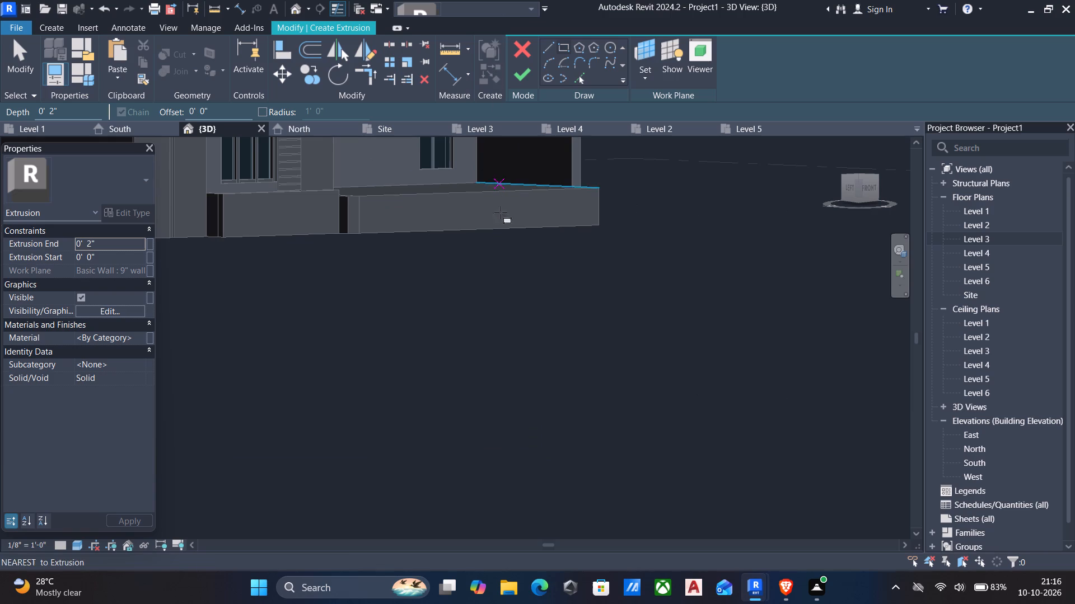
{"action": "middle_click_drag", "start_coordinate": [501, 213], "coordinate": [493, 419]}
{"action": "scroll", "coordinate": [506, 389], "scroll_direction": "up", "scroll_amount": 1}
{"action": "middle_click_drag", "start_coordinate": [501, 337], "coordinate": [428, 603]}
{"action": "scroll", "coordinate": [455, 397], "scroll_direction": "up", "scroll_amount": 6}
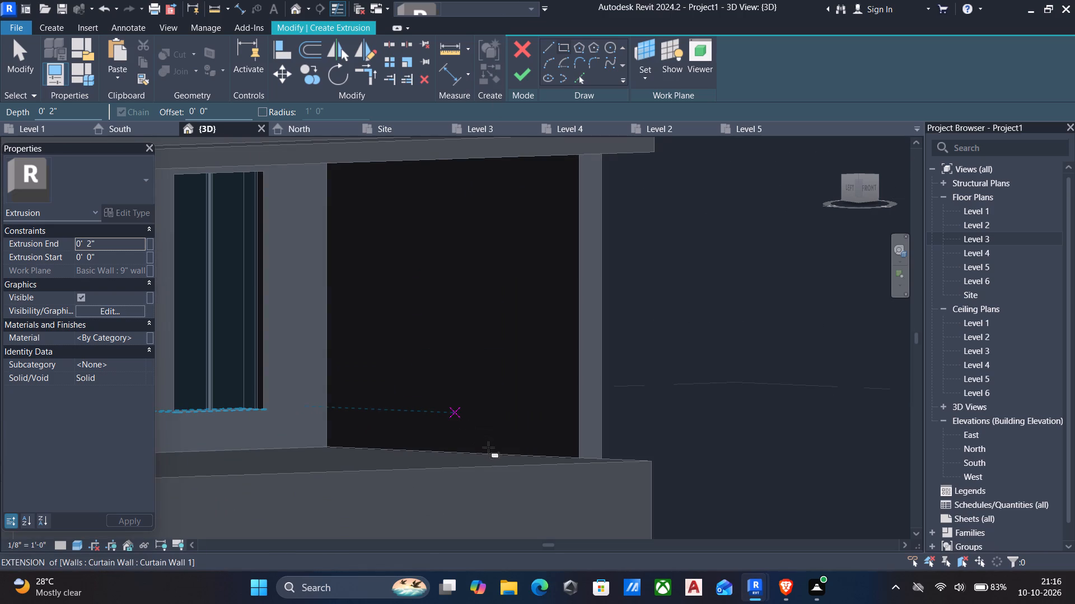
{"action": "left_click", "coordinate": [469, 447]}
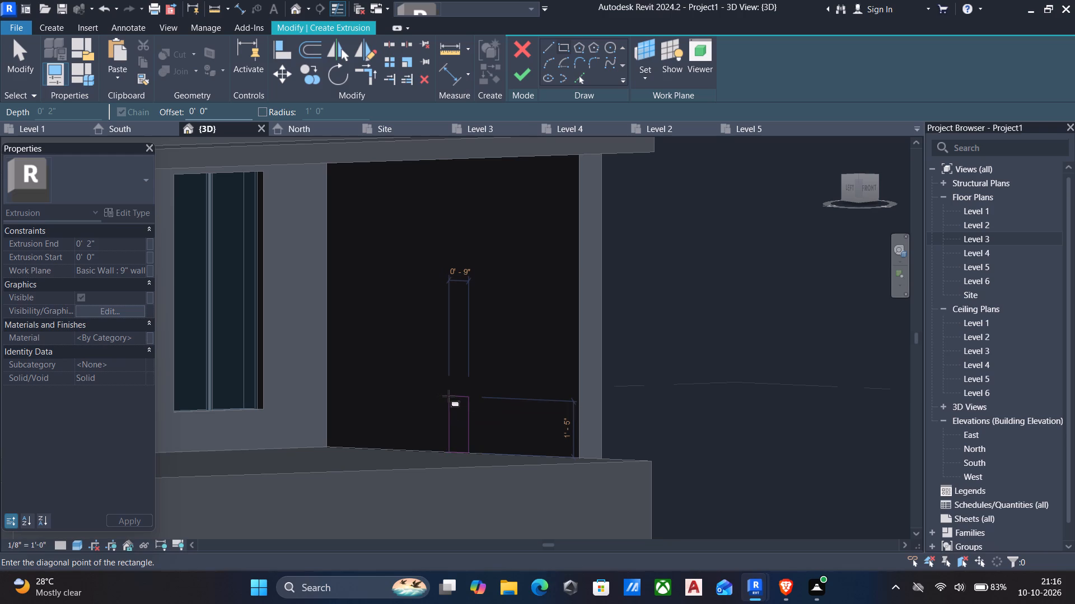
{"action": "left_click", "coordinate": [448, 396]}
{"action": "key", "text": "Escape"}
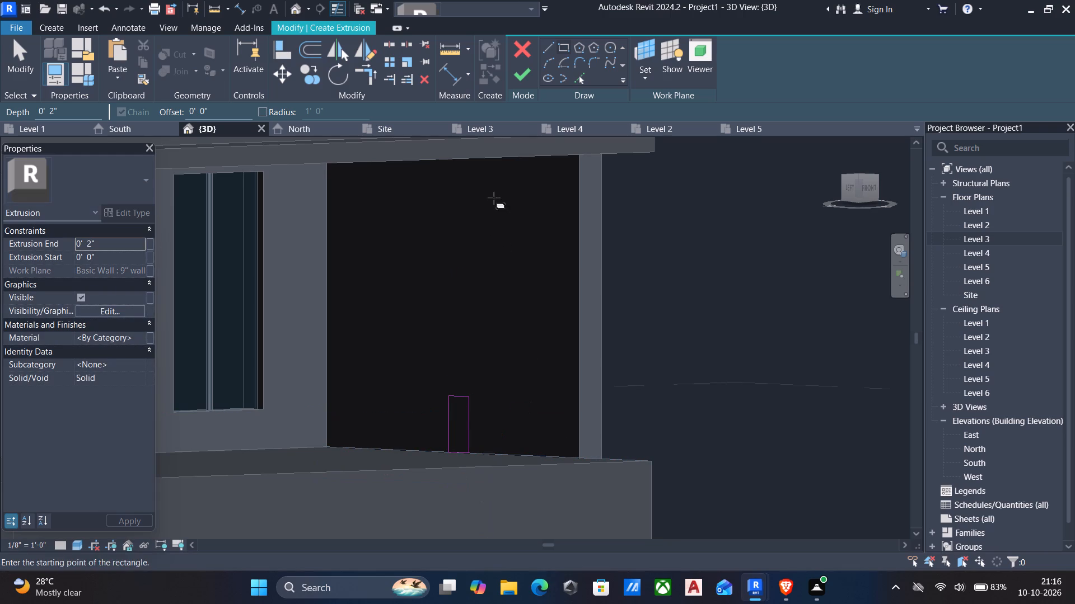
{"action": "key", "text": "Escape"}
{"action": "left_click", "coordinate": [522, 87]}
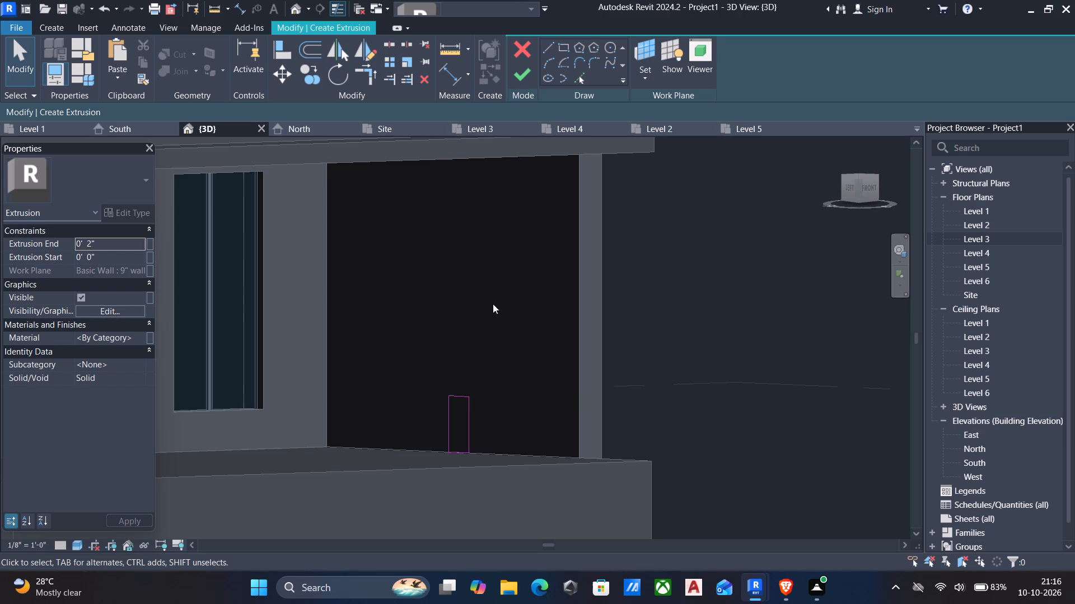
{"action": "left_click", "coordinate": [518, 78]}
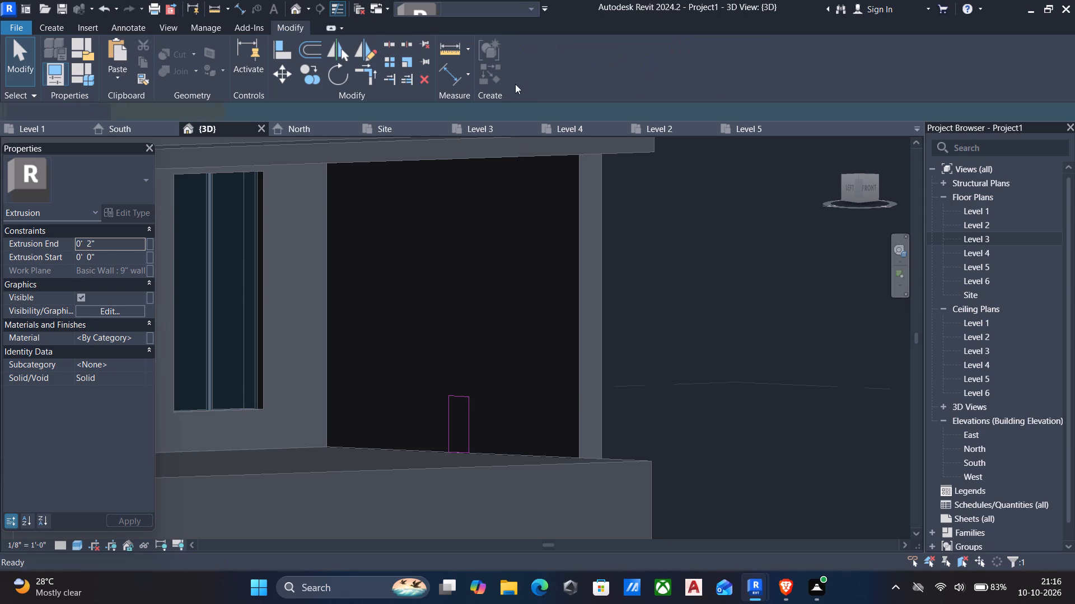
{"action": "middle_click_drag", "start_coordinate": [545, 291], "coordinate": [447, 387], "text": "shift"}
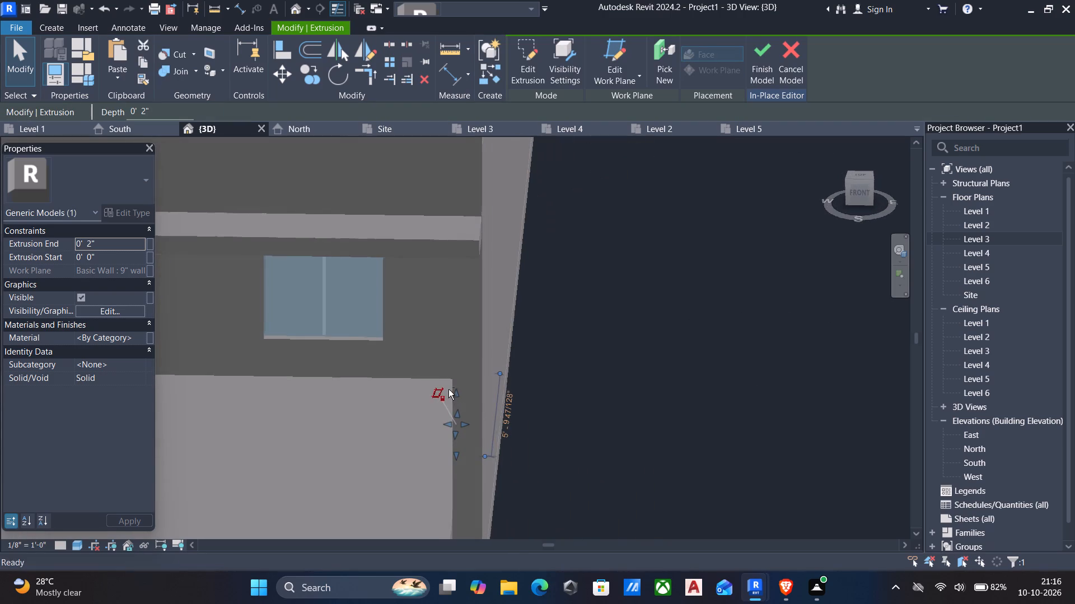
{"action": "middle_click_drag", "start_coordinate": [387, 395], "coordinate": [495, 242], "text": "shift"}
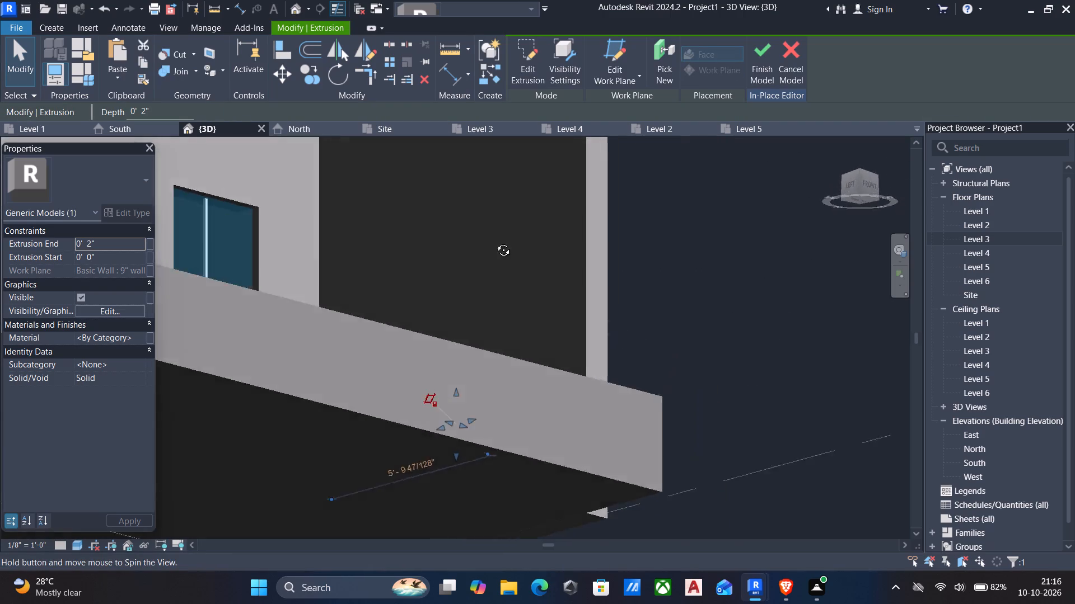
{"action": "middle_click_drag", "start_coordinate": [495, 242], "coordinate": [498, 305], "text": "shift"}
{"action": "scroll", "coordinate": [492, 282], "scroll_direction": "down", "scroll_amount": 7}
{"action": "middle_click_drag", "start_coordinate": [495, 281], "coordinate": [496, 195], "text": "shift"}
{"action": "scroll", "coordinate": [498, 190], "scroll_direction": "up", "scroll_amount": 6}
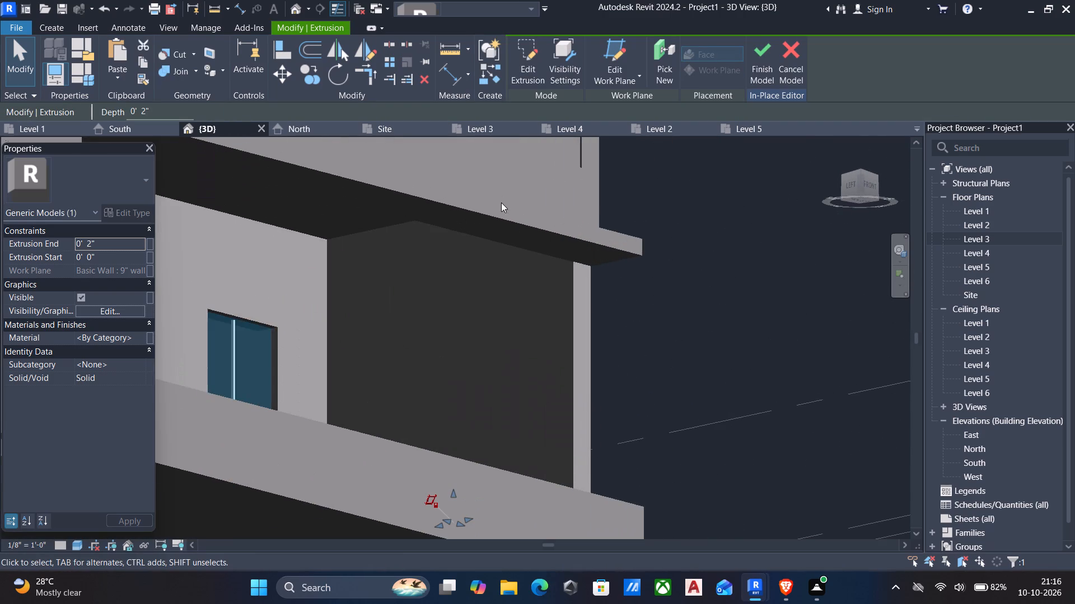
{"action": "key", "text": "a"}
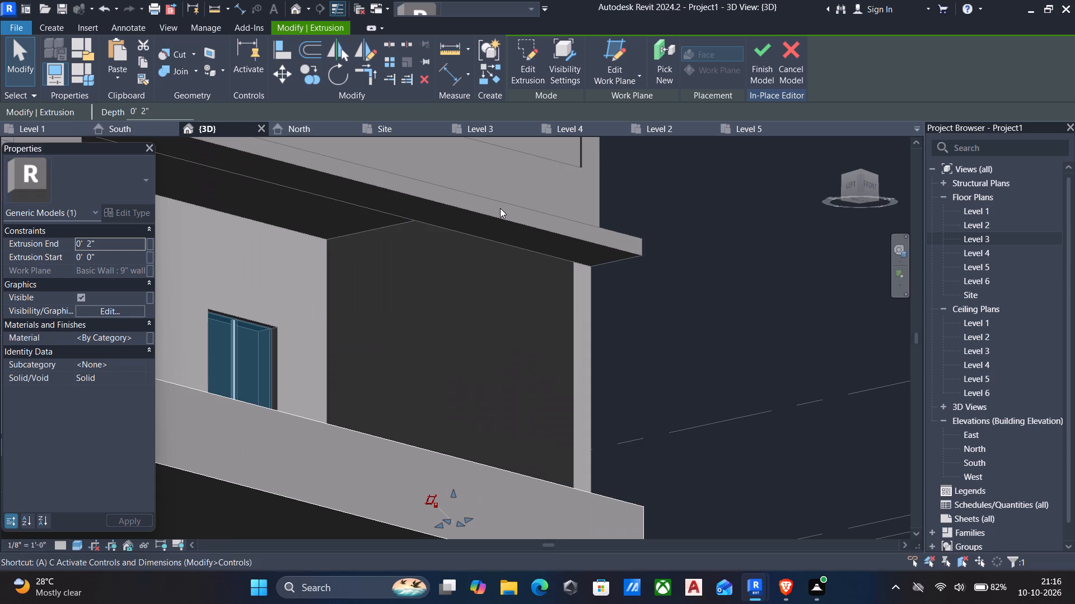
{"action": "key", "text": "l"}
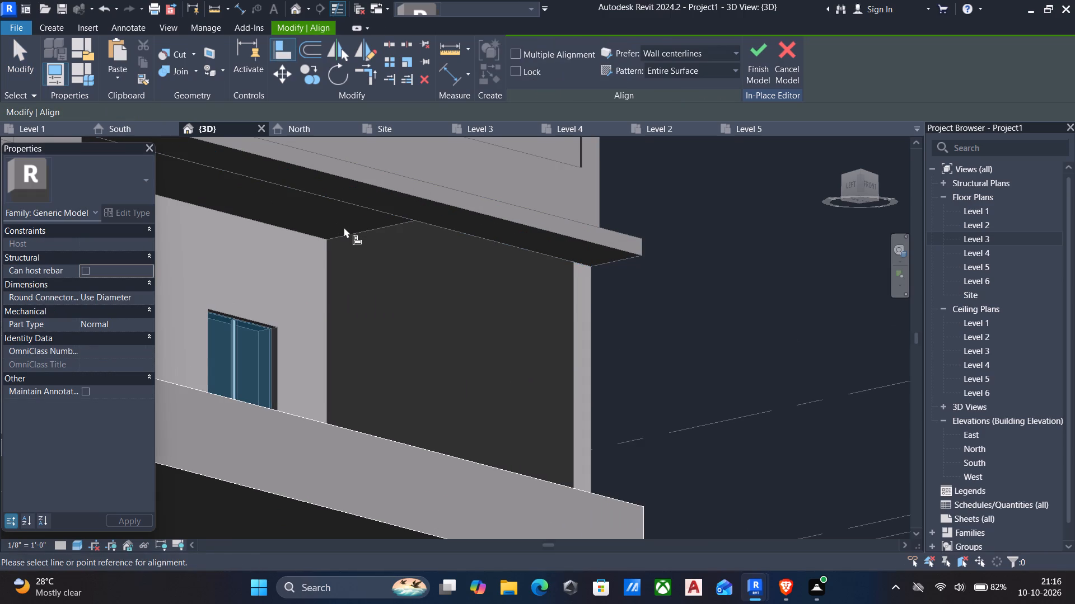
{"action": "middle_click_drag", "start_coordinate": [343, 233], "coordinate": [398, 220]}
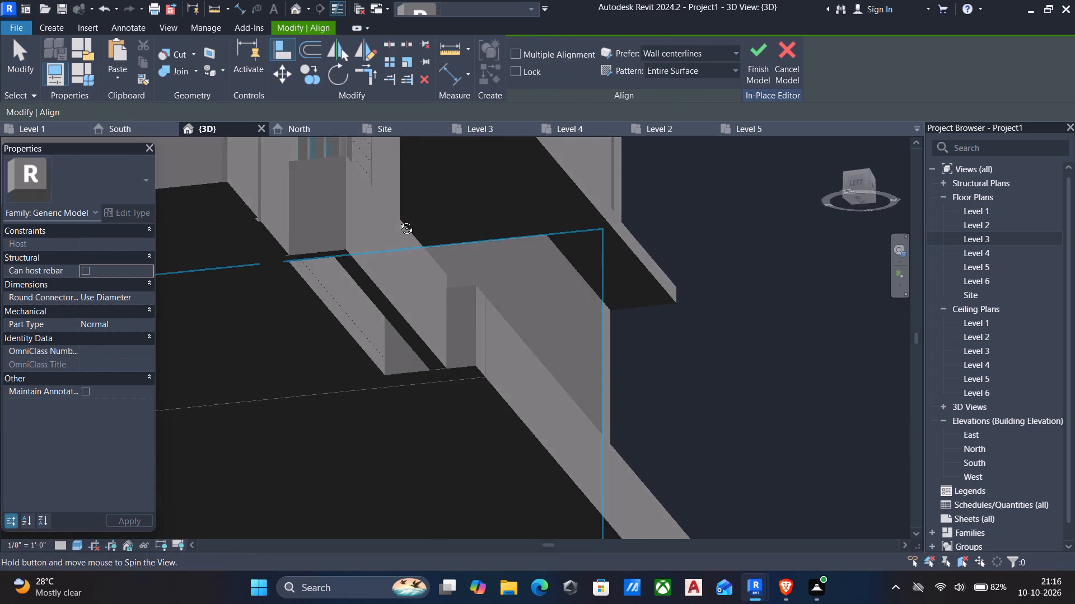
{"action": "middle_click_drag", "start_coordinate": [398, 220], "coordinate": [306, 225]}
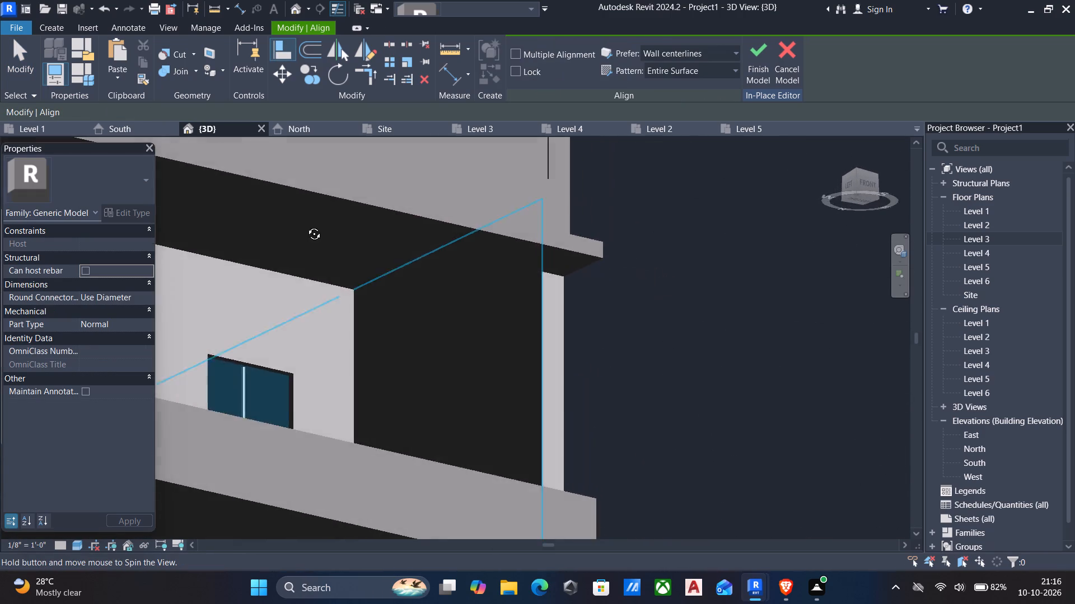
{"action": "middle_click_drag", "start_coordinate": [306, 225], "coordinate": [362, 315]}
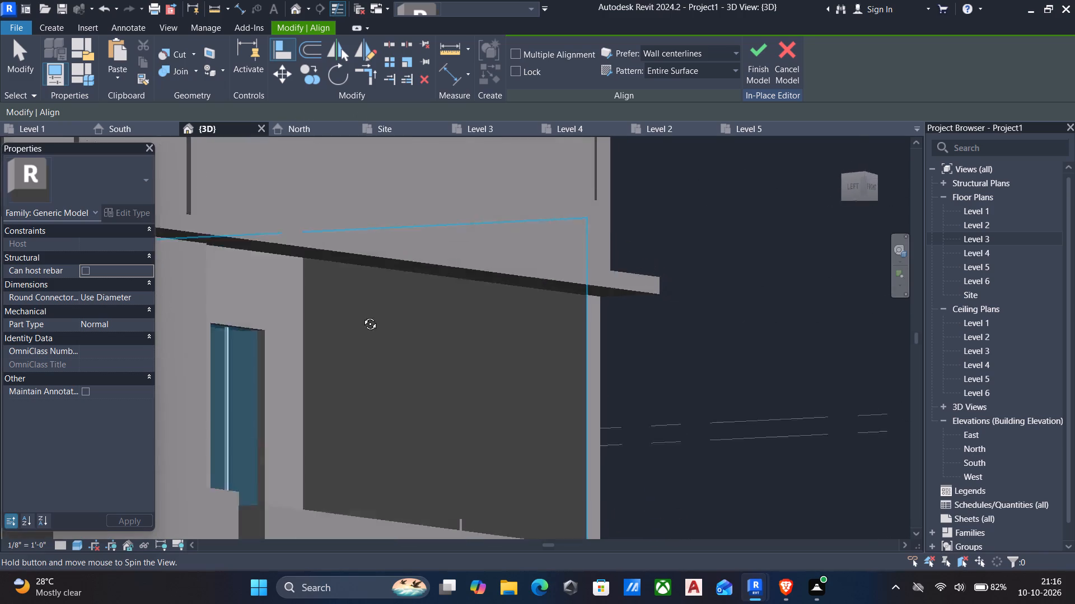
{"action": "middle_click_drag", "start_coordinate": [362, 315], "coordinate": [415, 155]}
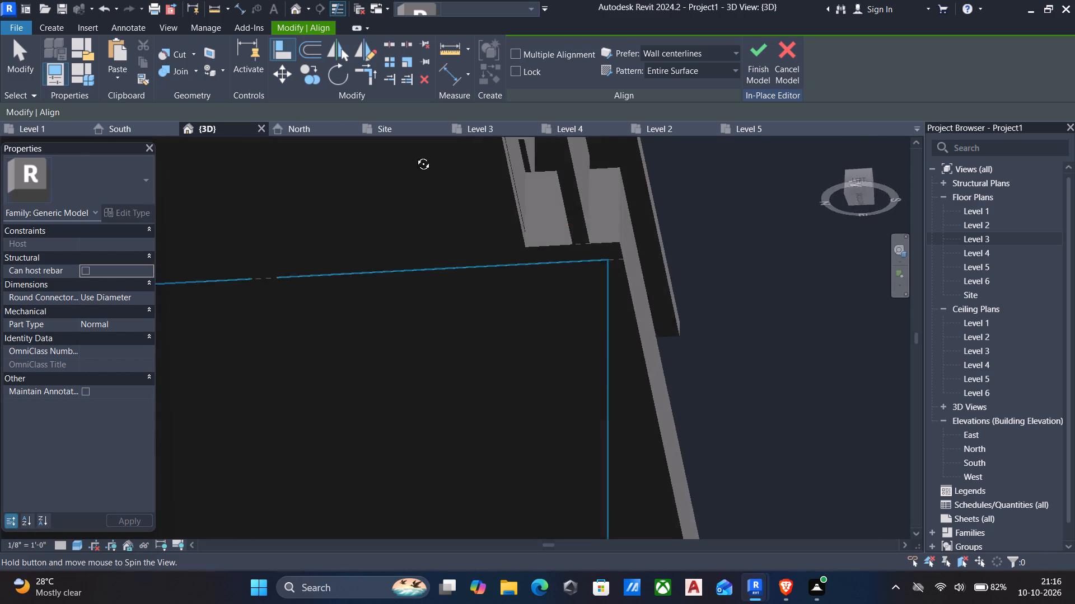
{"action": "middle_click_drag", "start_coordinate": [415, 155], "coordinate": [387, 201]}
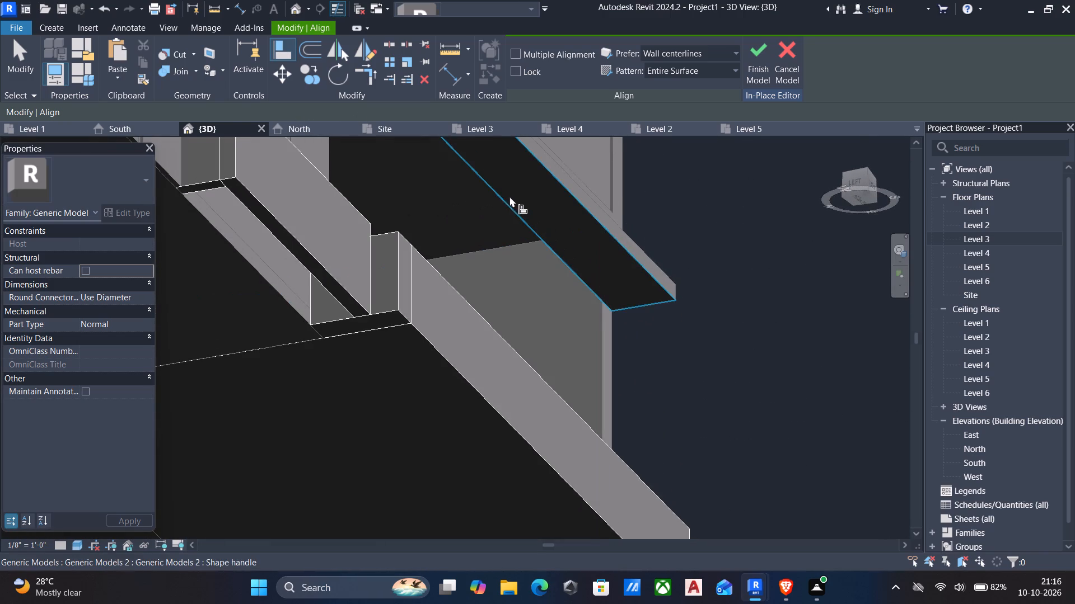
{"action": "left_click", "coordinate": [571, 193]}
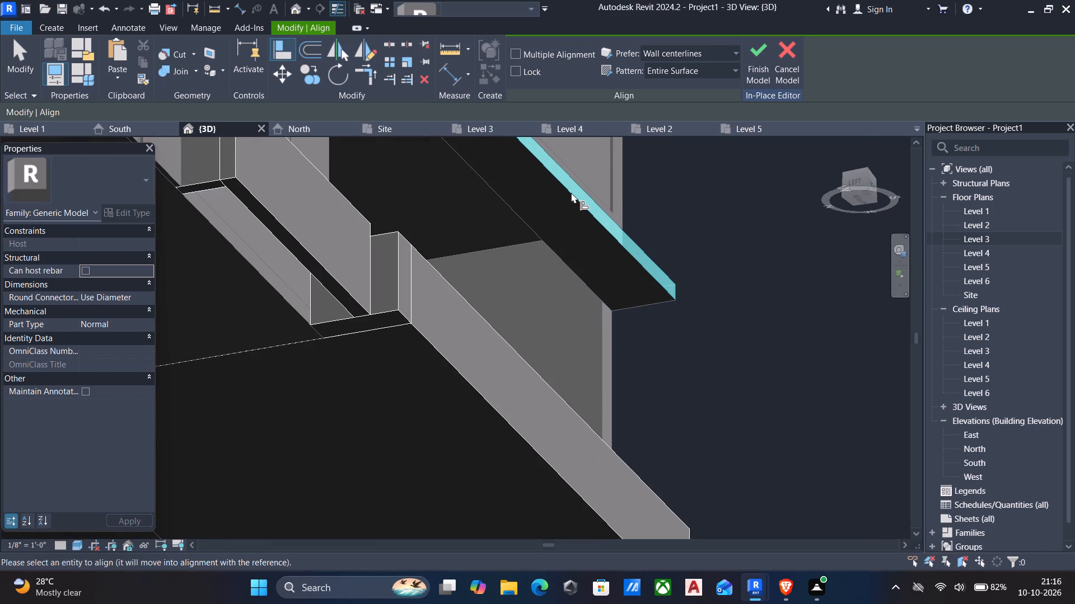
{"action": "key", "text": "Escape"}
Align the top face of the new extrusion on the porch side wall with the underside of the canopy slab above.
{"action": "key", "text": "a"}
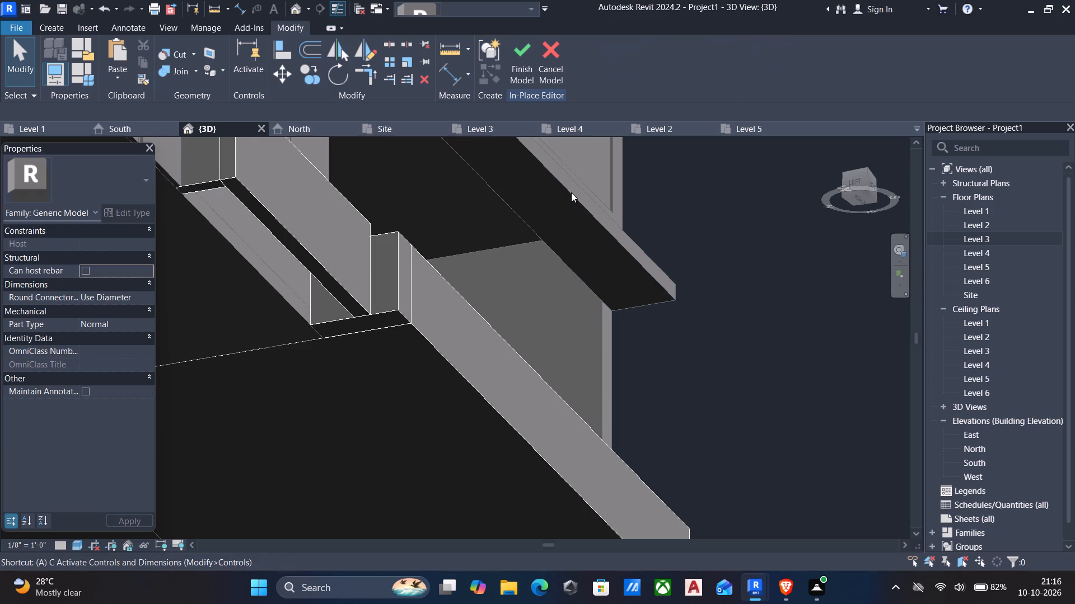
{"action": "key", "text": "l"}
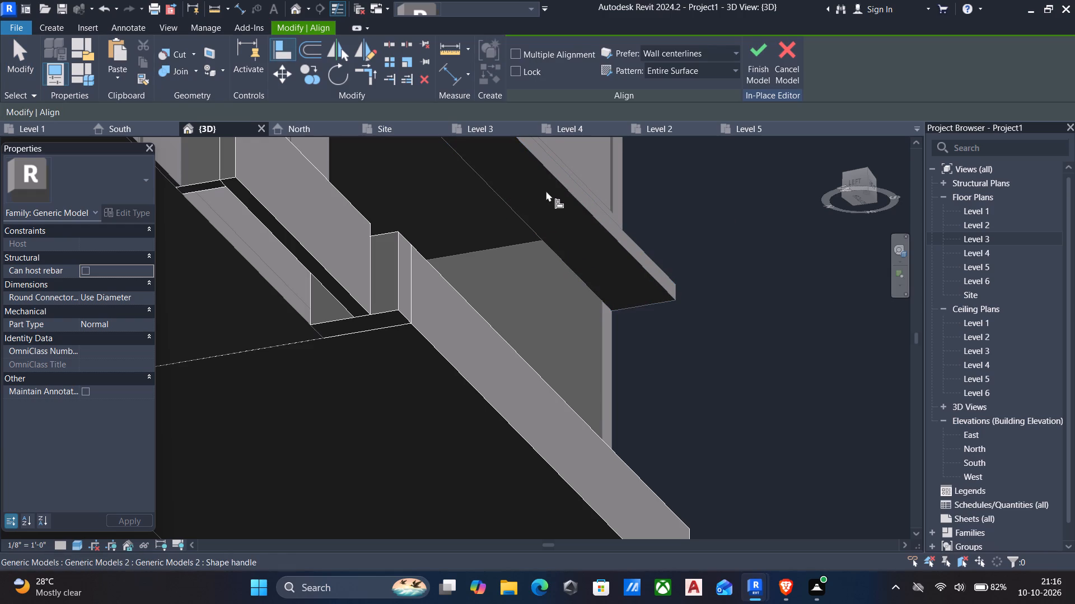
{"action": "left_click", "coordinate": [562, 190]}
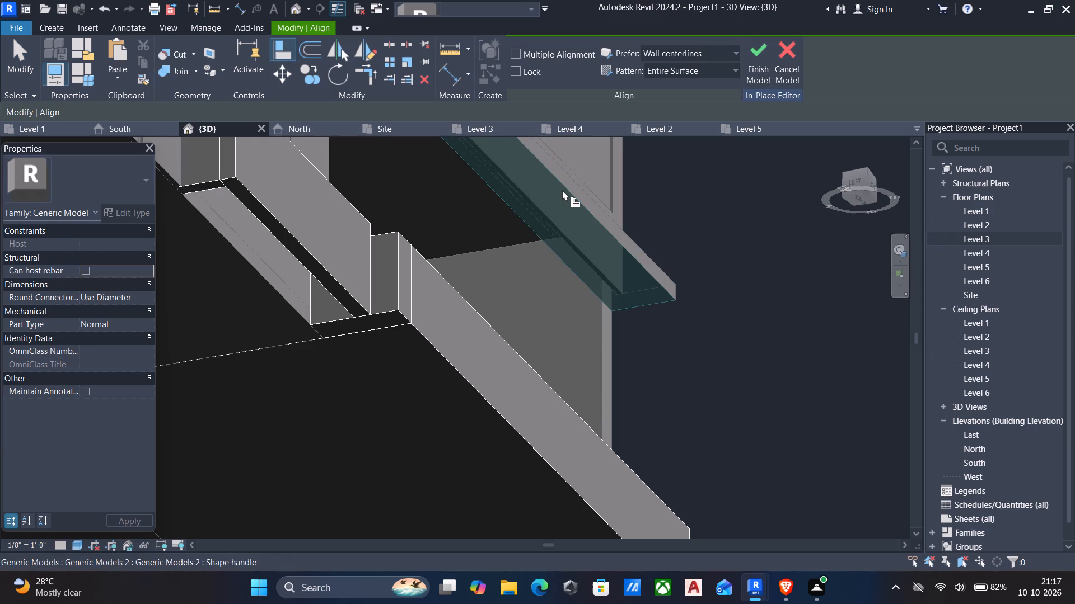
{"action": "middle_click_drag", "start_coordinate": [560, 192], "coordinate": [555, 410], "text": "shift"}
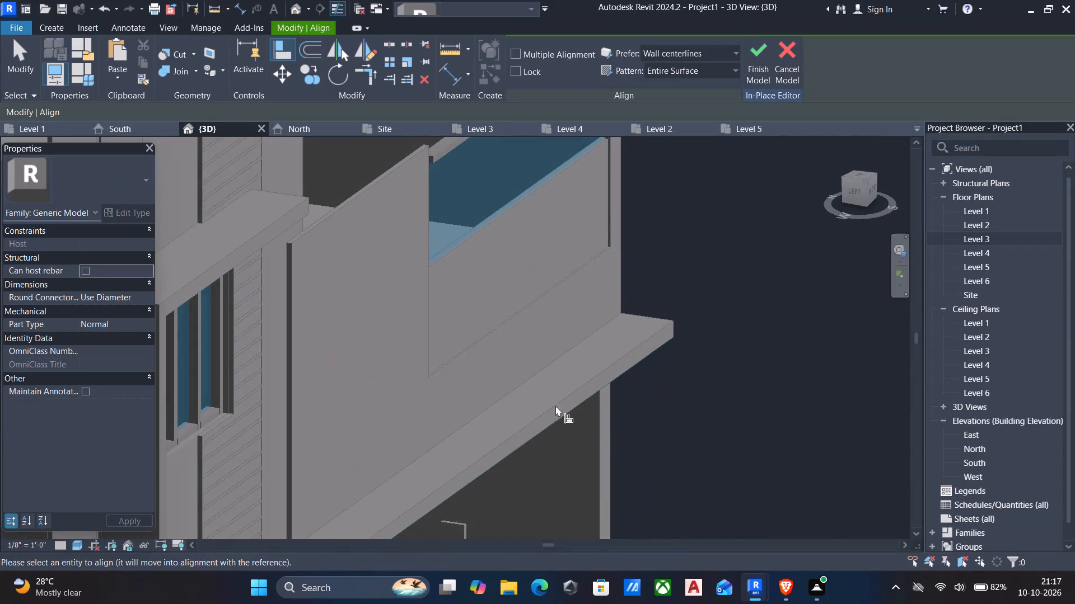
{"action": "middle_click_drag", "start_coordinate": [555, 393], "coordinate": [438, 41]}
{"action": "scroll", "coordinate": [339, 150], "scroll_direction": "up", "scroll_amount": 5}
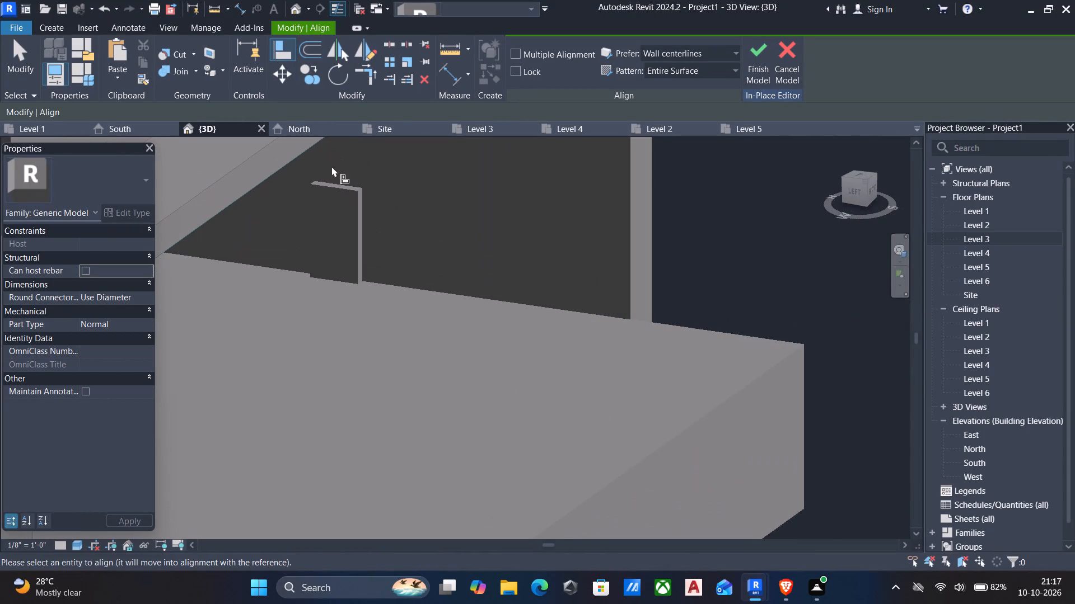
{"action": "left_click", "coordinate": [340, 182]}
{"action": "scroll", "coordinate": [396, 198], "scroll_direction": "down", "scroll_amount": 7}
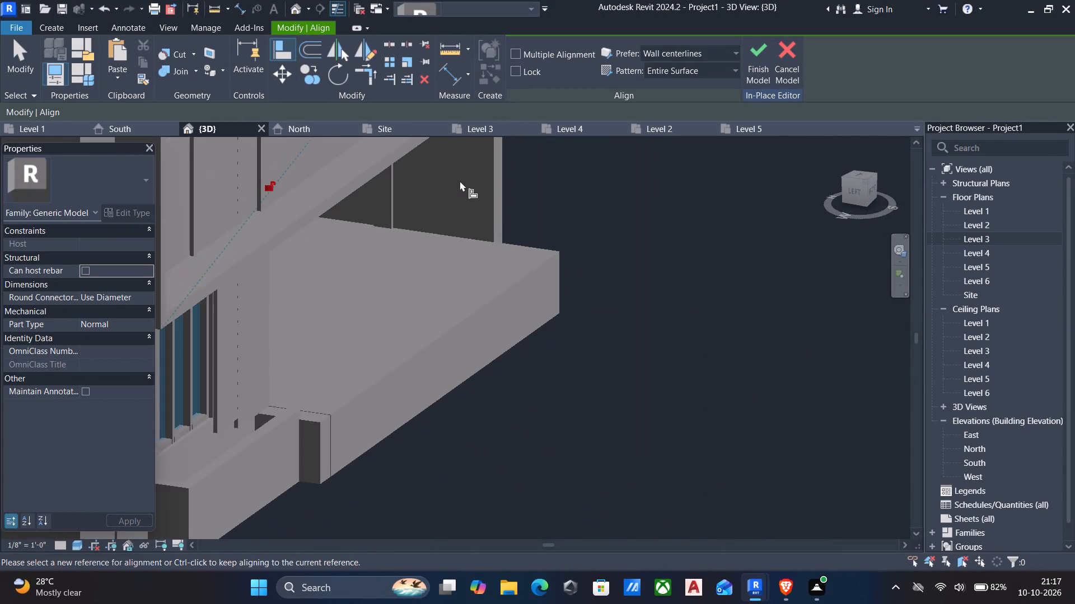
{"action": "scroll", "coordinate": [471, 171], "scroll_direction": "up", "scroll_amount": 1}
{"action": "key", "text": "Escape"}
{"action": "key", "text": "Escape"}
Set the extrusion end of the new post on the porch side wall to 9", and change it to 6".
{"action": "middle_click_drag", "start_coordinate": [639, 233], "coordinate": [638, 235], "text": "shift"}
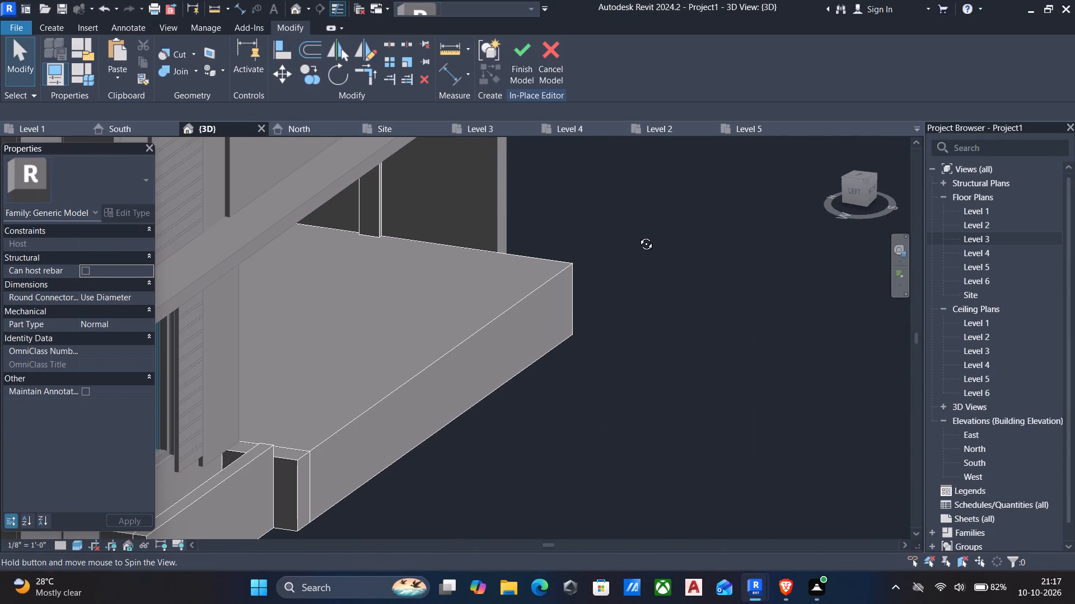
{"action": "middle_click_drag", "start_coordinate": [638, 235], "coordinate": [546, 215], "text": "shift"}
{"action": "middle_click_drag", "start_coordinate": [418, 190], "coordinate": [572, 476]}
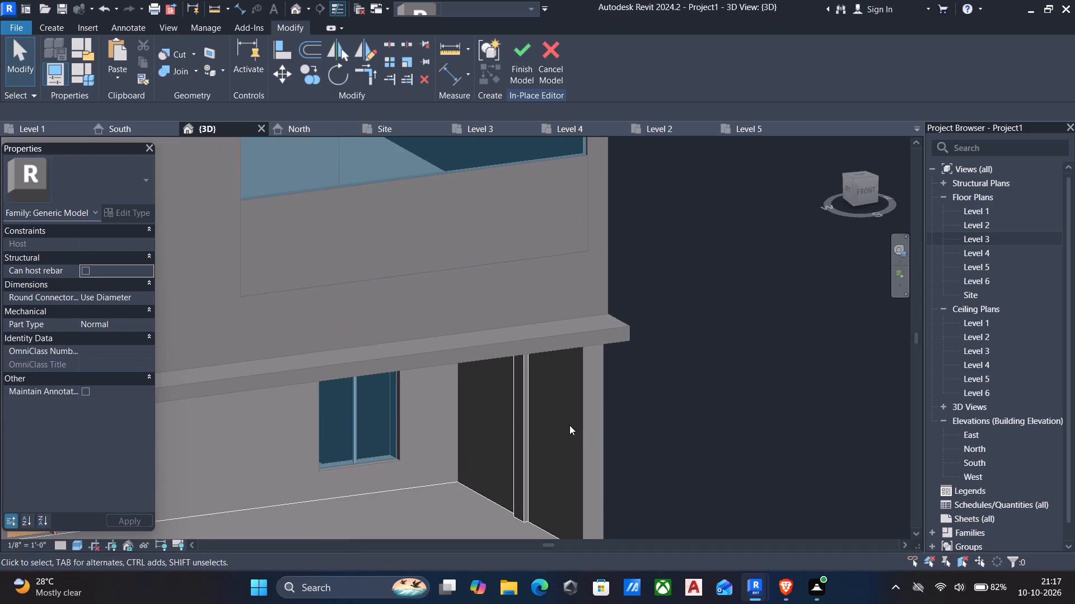
{"action": "left_click", "coordinate": [525, 424]}
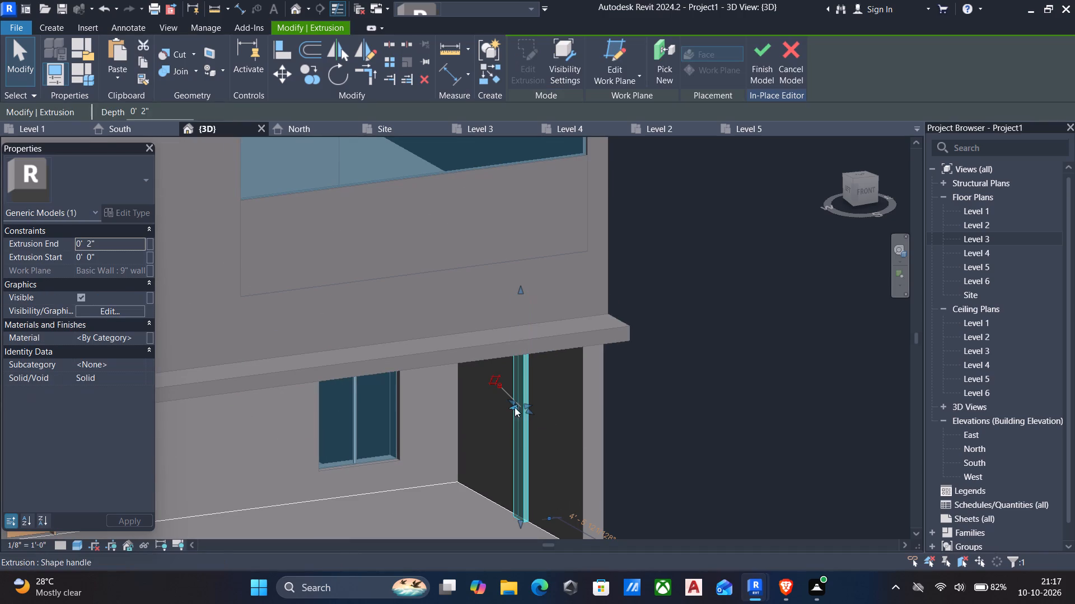
{"action": "left_click", "coordinate": [116, 237]}
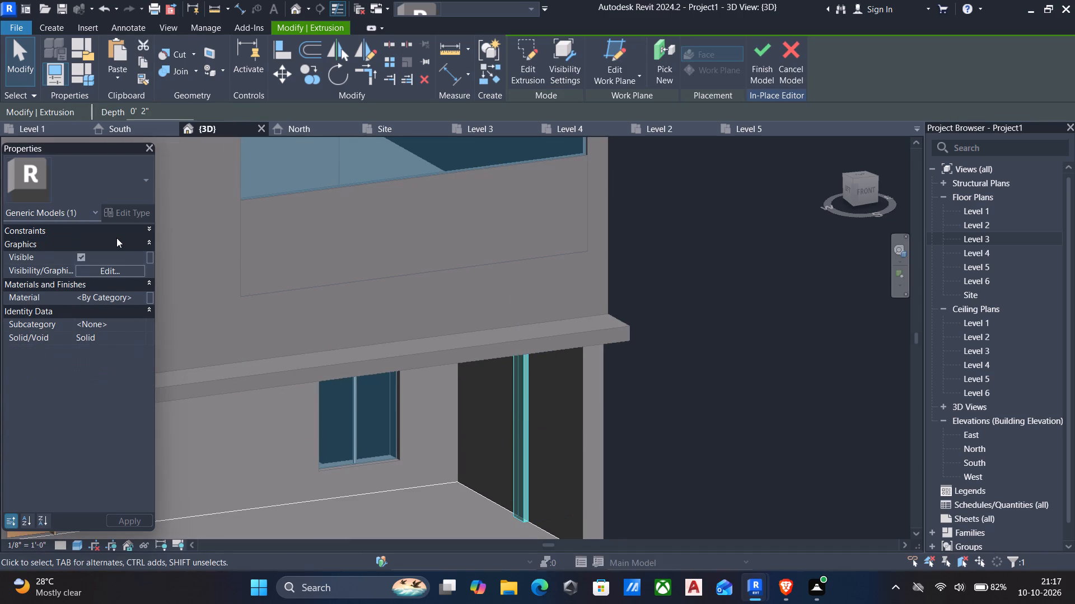
{"action": "left_click", "coordinate": [118, 234]}
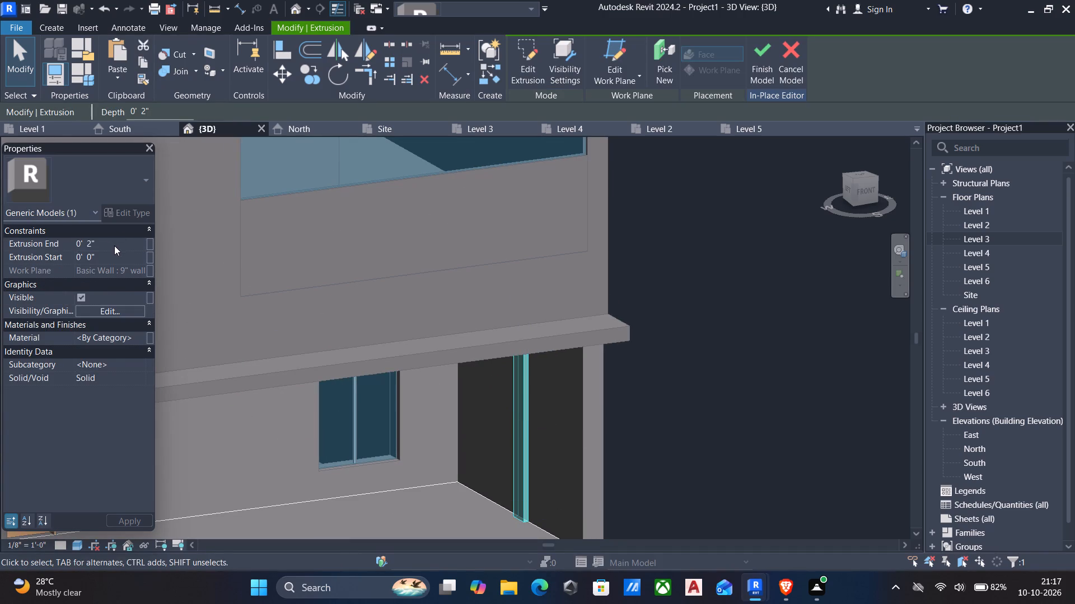
{"action": "left_click", "coordinate": [114, 246]}
{"action": "type", "text": "9\""}
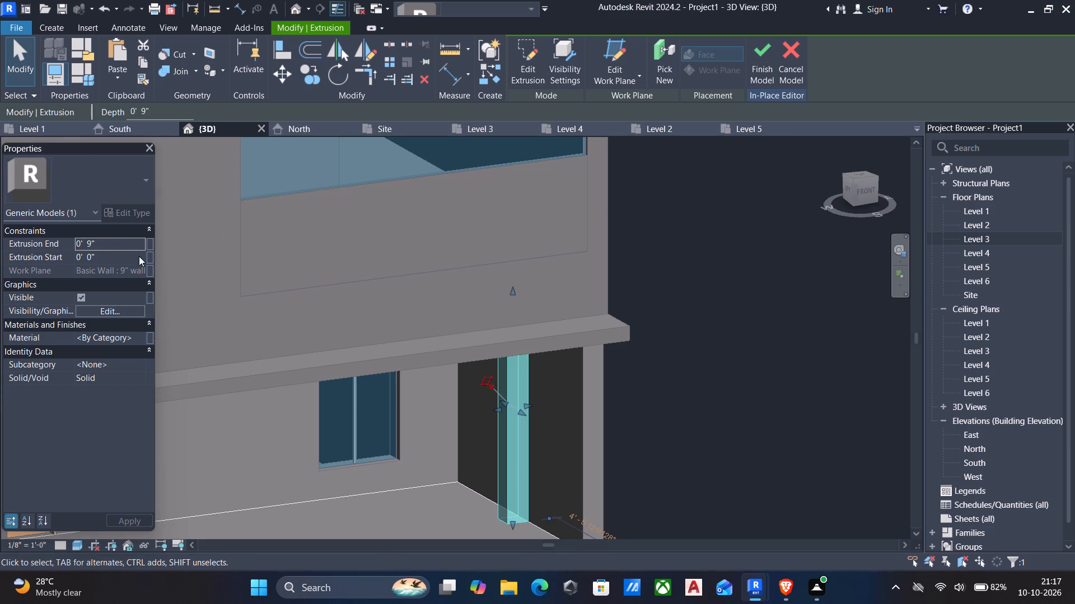
{"action": "left_click", "coordinate": [115, 243]}
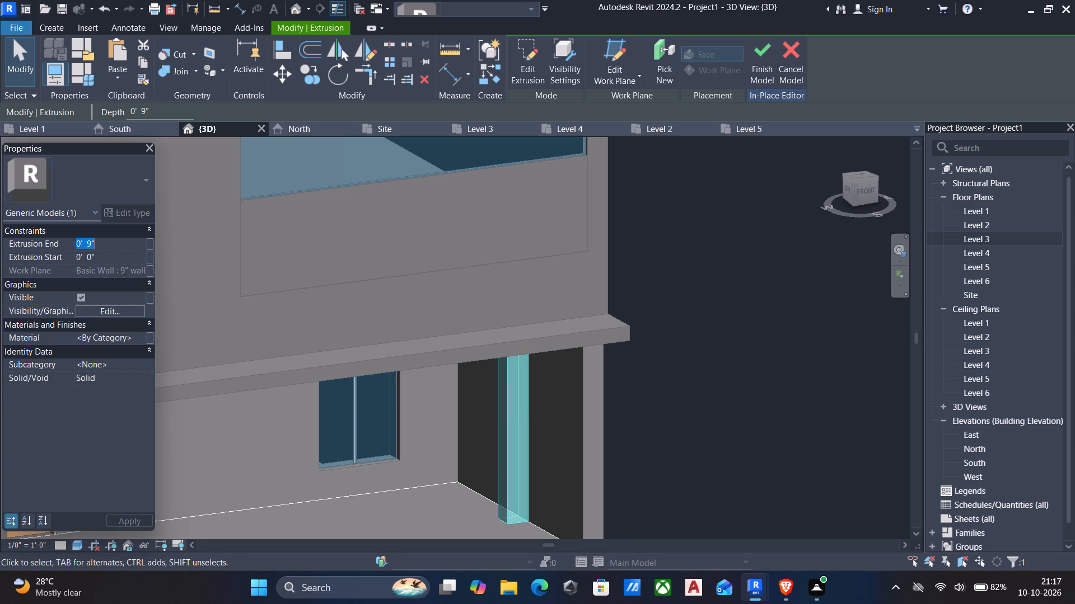
{"action": "type", "text": "6\""}
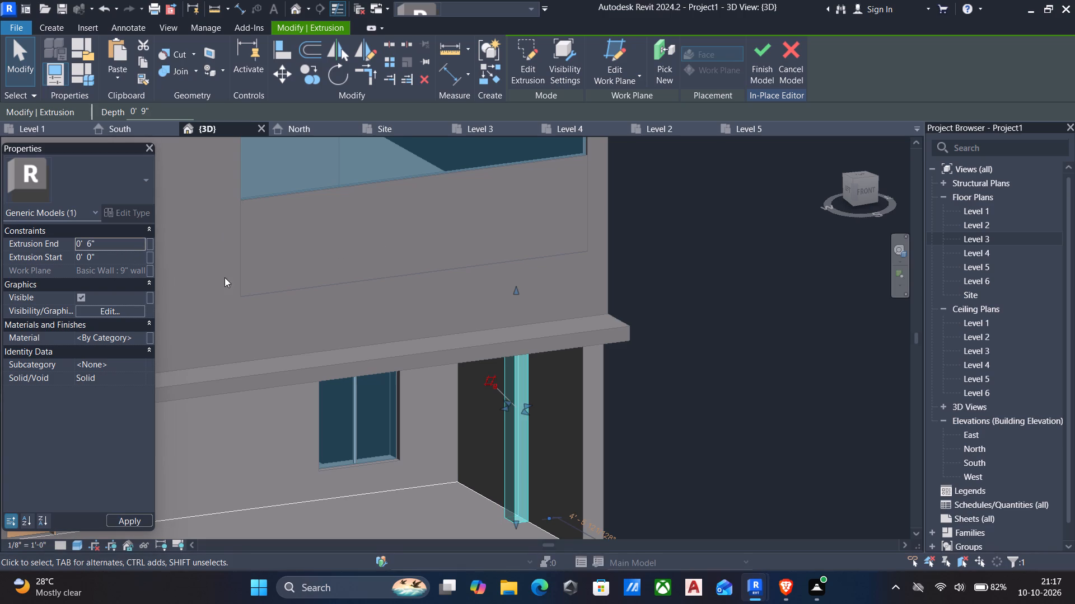
Finish the porch base in-place model and look over the new post between the base and the canopy.
{"action": "left_click", "coordinate": [756, 54]}
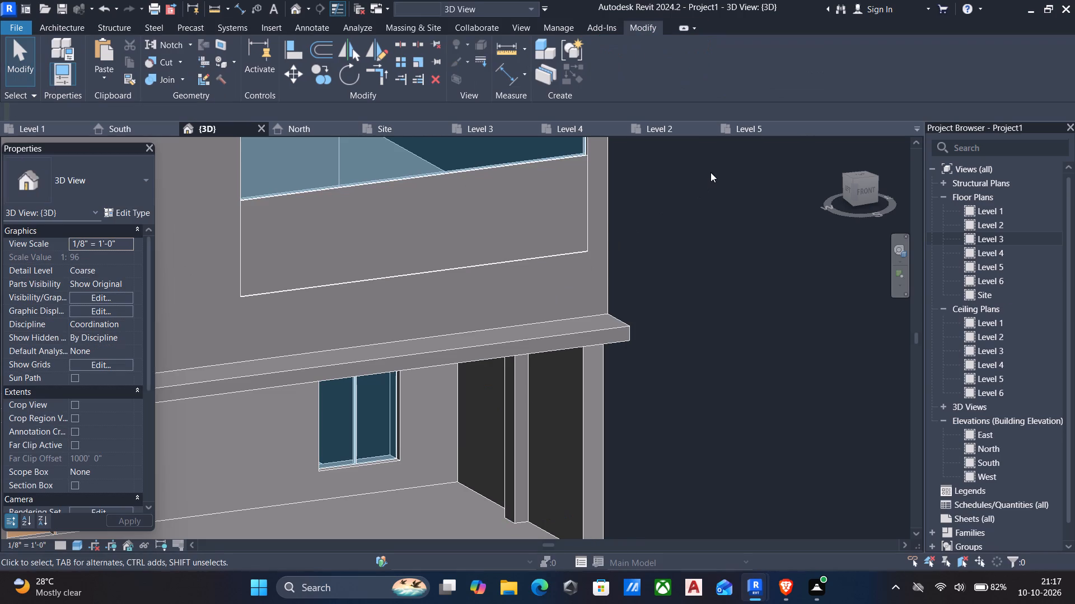
{"action": "scroll", "coordinate": [600, 276], "scroll_direction": "down", "scroll_amount": 5}
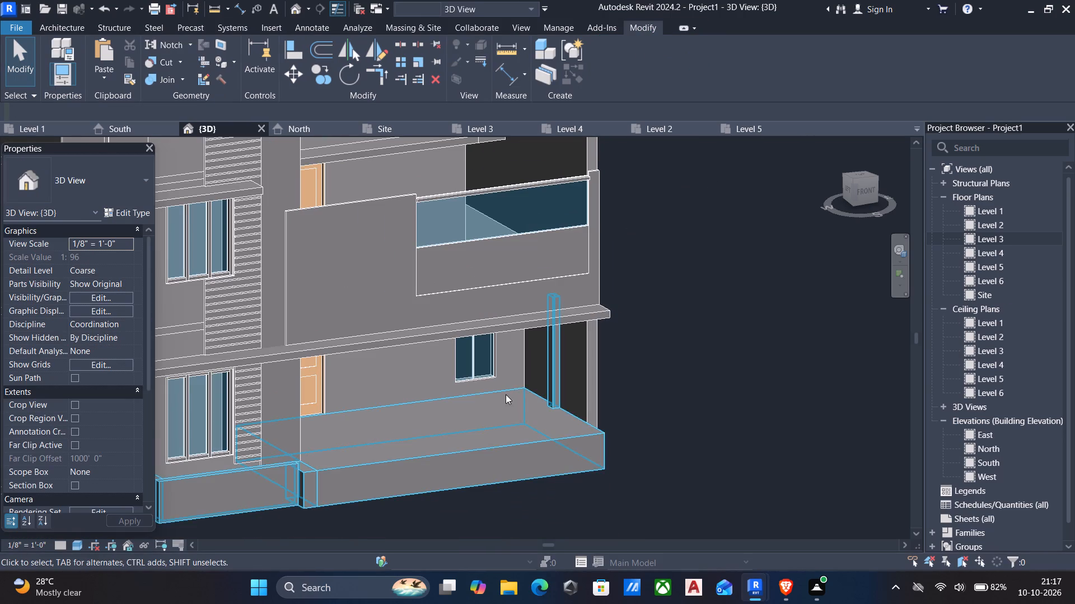
{"action": "middle_click_drag", "start_coordinate": [505, 396], "coordinate": [592, 242], "text": "shift"}
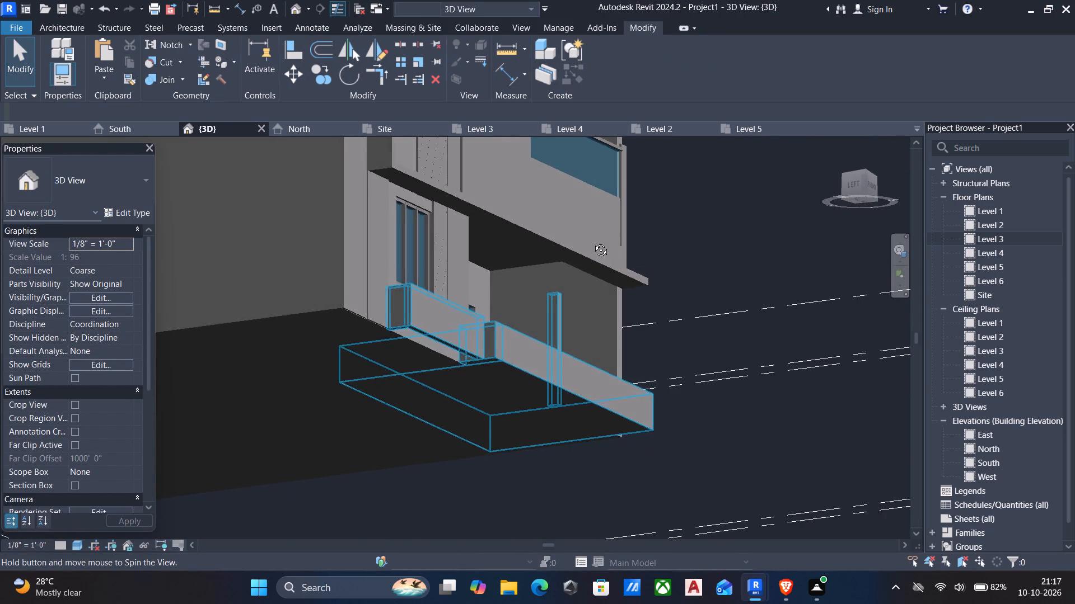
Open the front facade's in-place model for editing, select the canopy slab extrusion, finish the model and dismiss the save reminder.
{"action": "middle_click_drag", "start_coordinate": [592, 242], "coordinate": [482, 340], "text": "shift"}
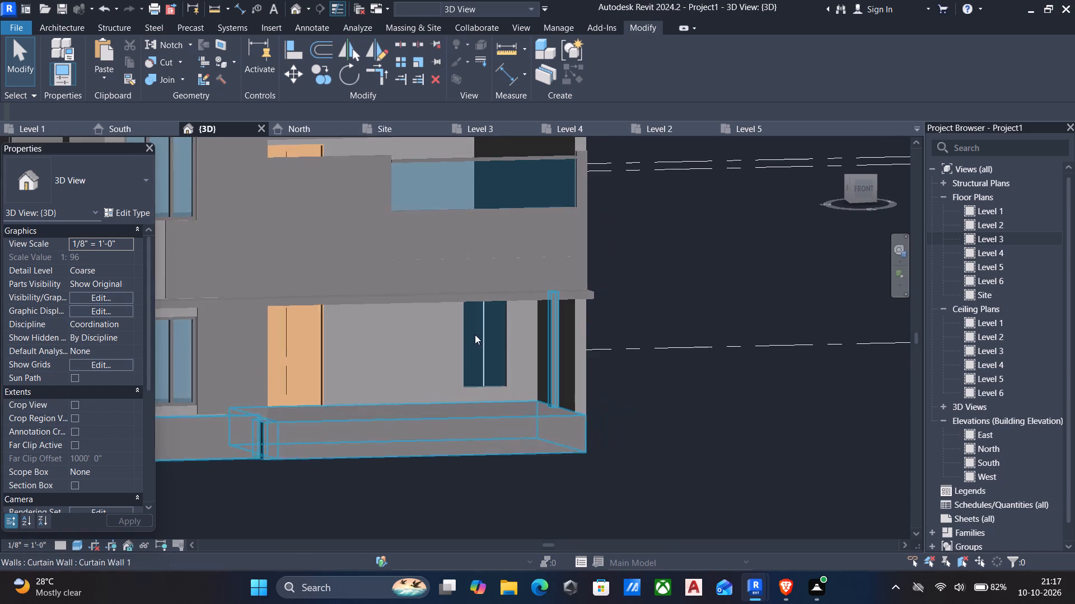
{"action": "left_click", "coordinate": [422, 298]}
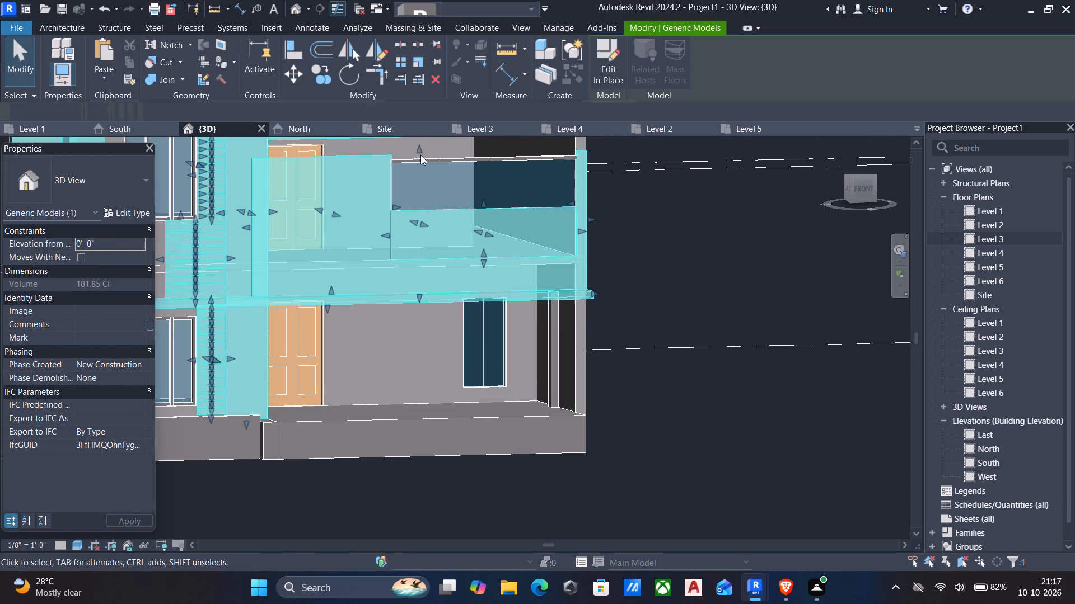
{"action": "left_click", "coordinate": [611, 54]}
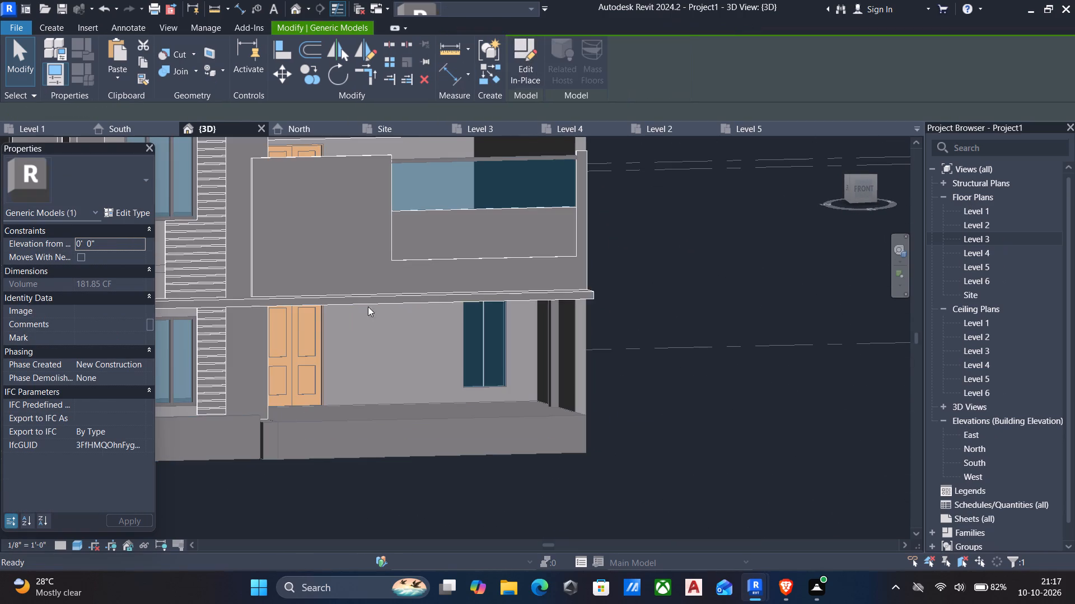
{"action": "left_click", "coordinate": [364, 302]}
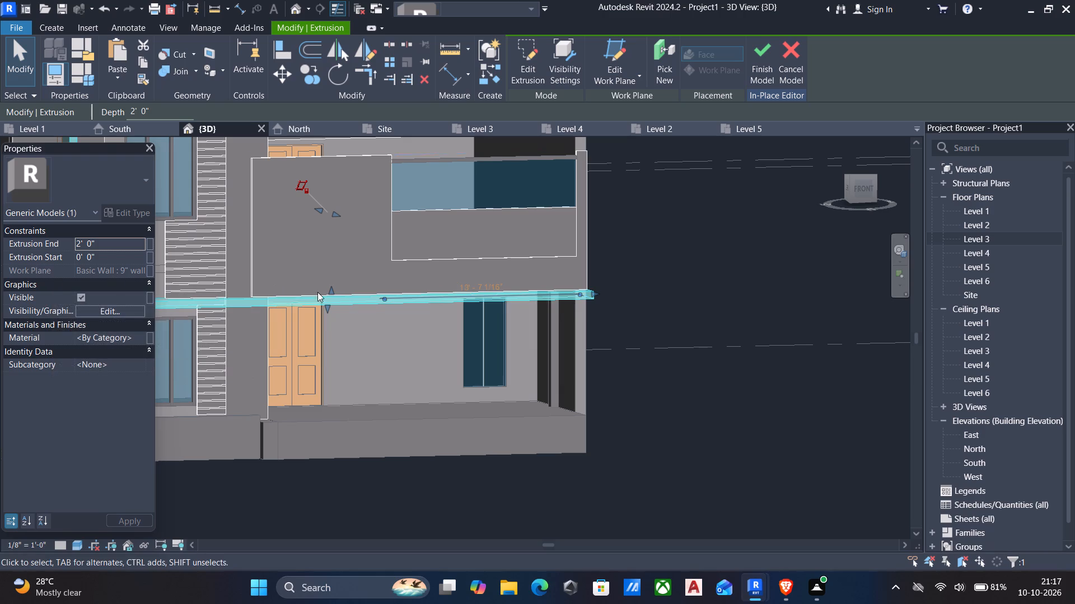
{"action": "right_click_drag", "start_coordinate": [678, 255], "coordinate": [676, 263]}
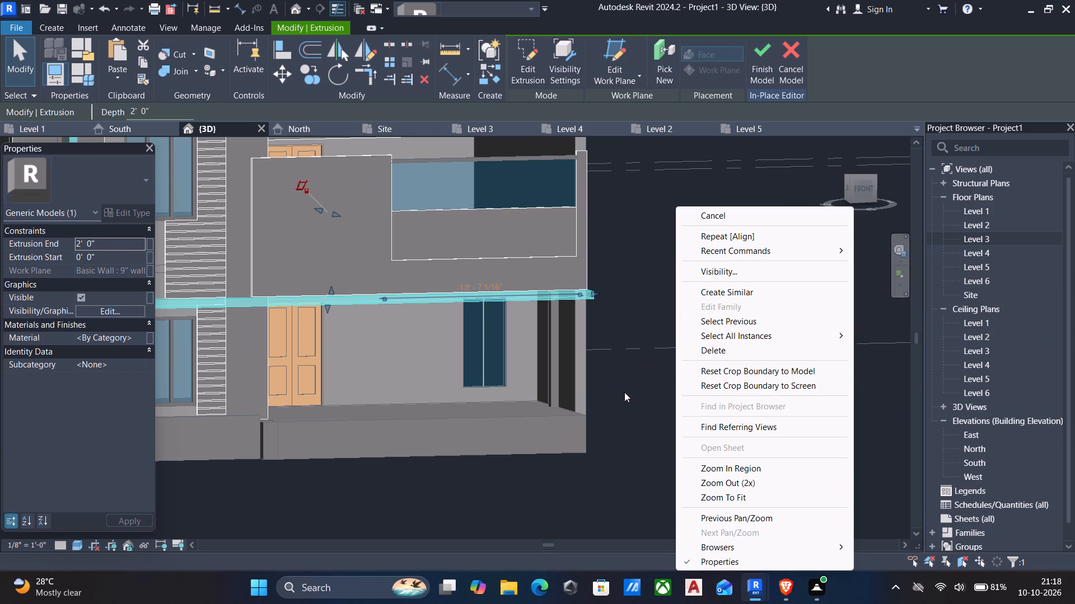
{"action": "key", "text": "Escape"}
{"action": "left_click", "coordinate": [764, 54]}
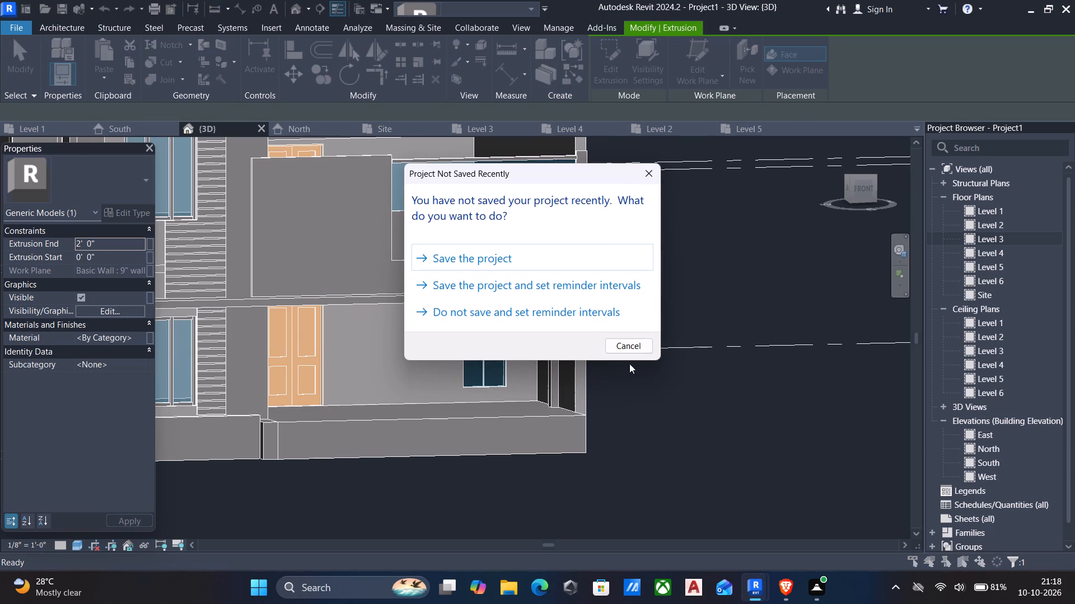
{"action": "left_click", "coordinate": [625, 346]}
Place 2.5" x 5" rectangular mullions on all grid lines of the ground-floor curtain wall window beside the porch door.
{"action": "middle_click_drag", "start_coordinate": [729, 359], "coordinate": [685, 364], "text": "shift"}
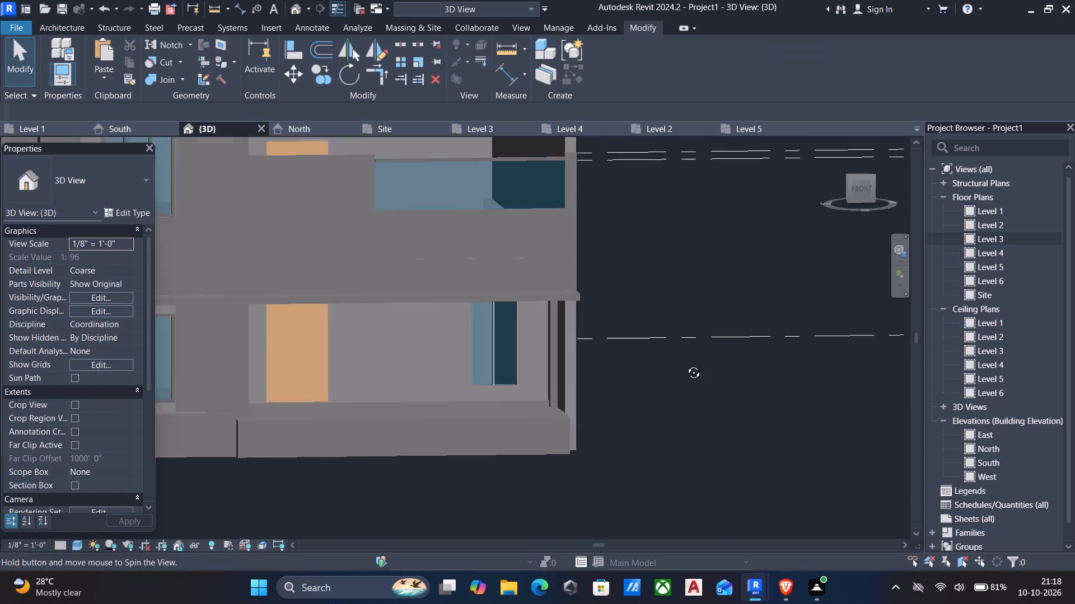
{"action": "middle_click_drag", "start_coordinate": [685, 364], "coordinate": [614, 361], "text": "shift"}
{"action": "scroll", "coordinate": [614, 361], "scroll_direction": "down", "scroll_amount": 6}
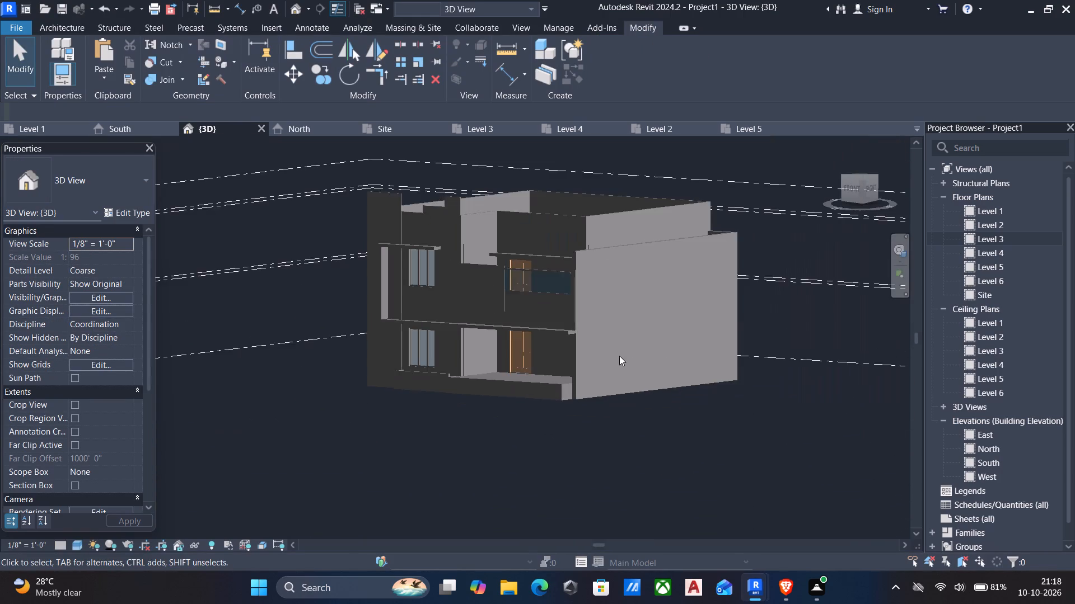
{"action": "middle_click_drag", "start_coordinate": [620, 356], "coordinate": [725, 340], "text": "shift"}
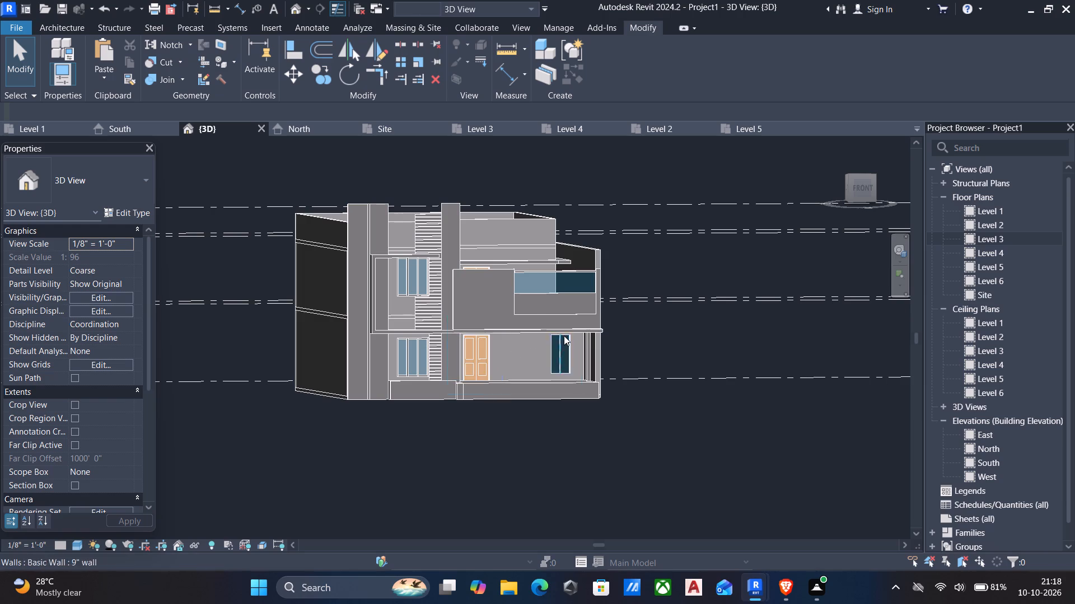
{"action": "scroll", "coordinate": [564, 336], "scroll_direction": "up", "scroll_amount": 6}
{"action": "scroll", "coordinate": [562, 347], "scroll_direction": "down", "scroll_amount": 1}
{"action": "scroll", "coordinate": [562, 350], "scroll_direction": "up", "scroll_amount": 7}
{"action": "scroll", "coordinate": [534, 398], "scroll_direction": "up", "scroll_amount": 6}
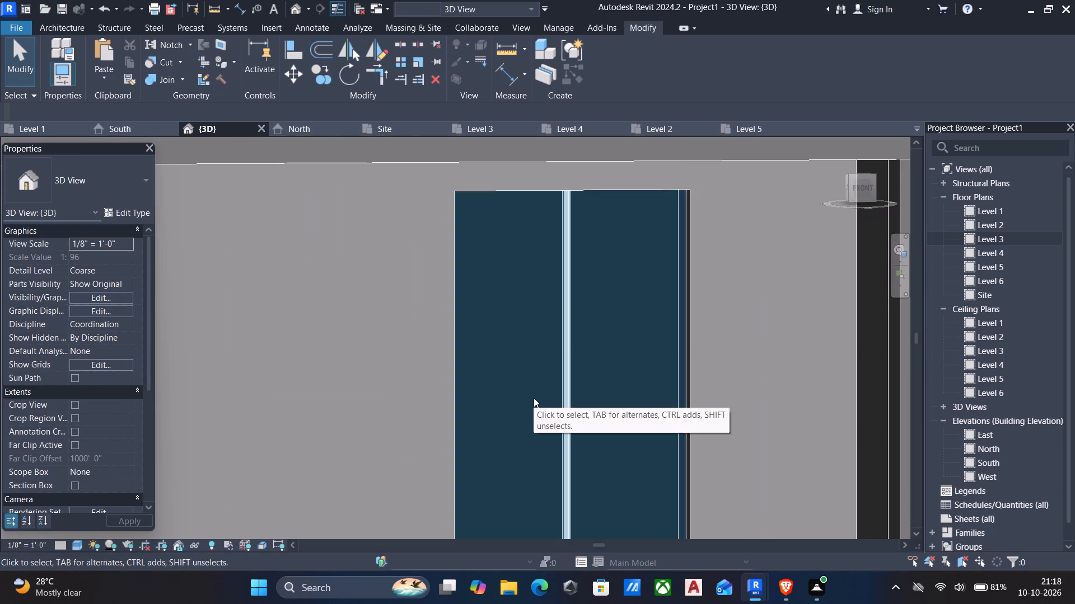
{"action": "scroll", "coordinate": [534, 398], "scroll_direction": "down", "scroll_amount": 5}
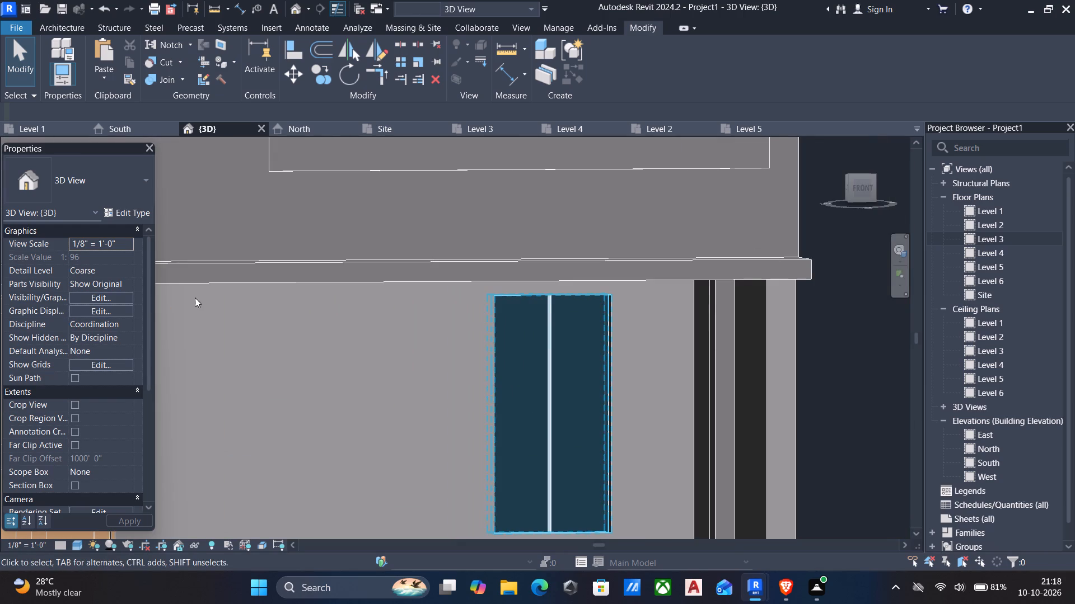
{"action": "left_click", "coordinate": [59, 27]}
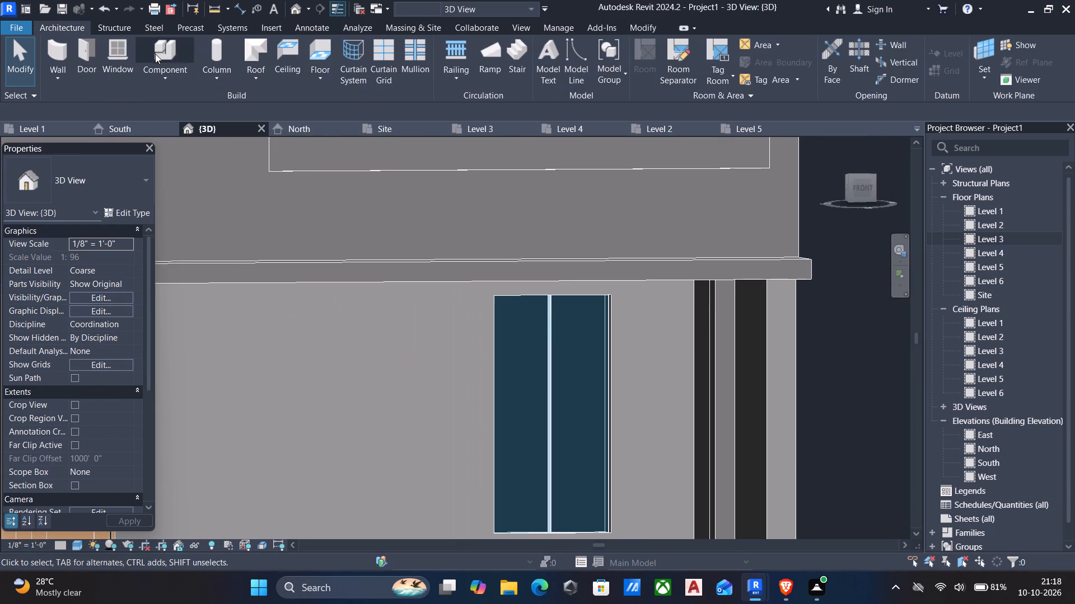
{"action": "left_click", "coordinate": [409, 44]}
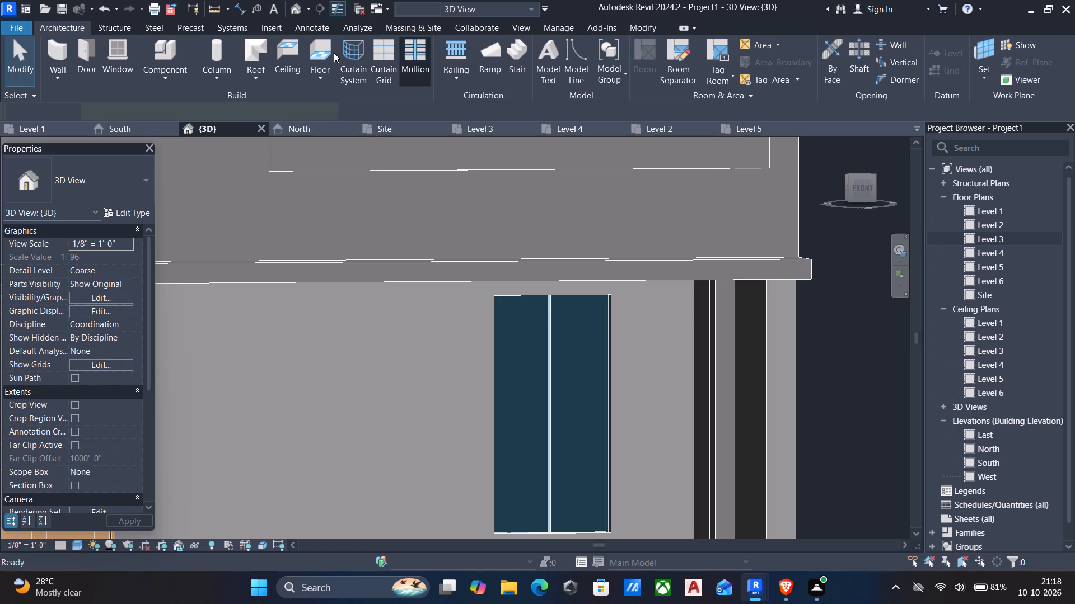
{"action": "left_click", "coordinate": [666, 56]}
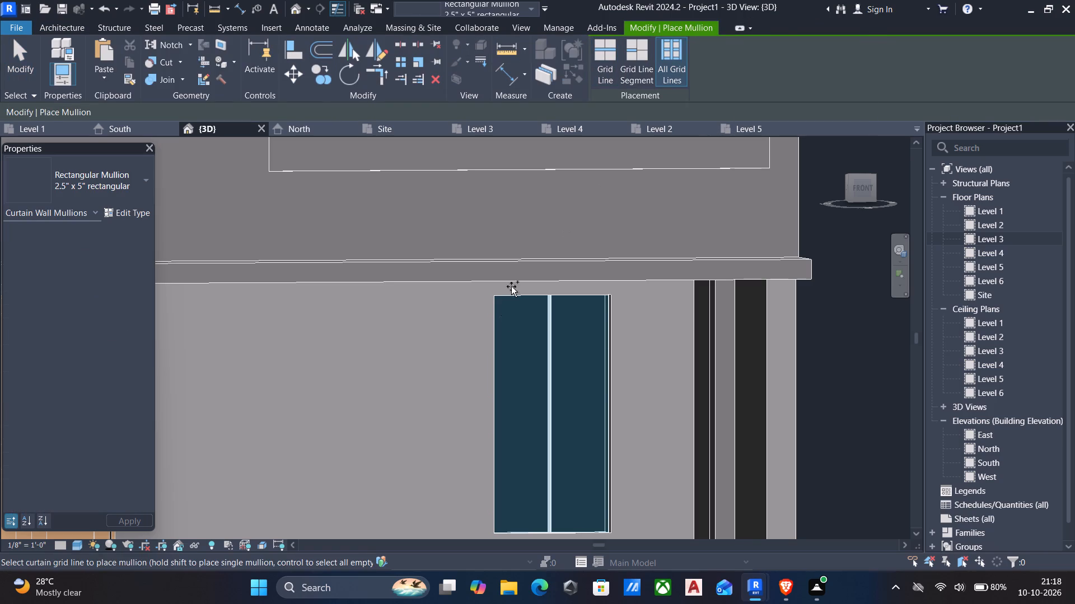
{"action": "left_click", "coordinate": [519, 298]}
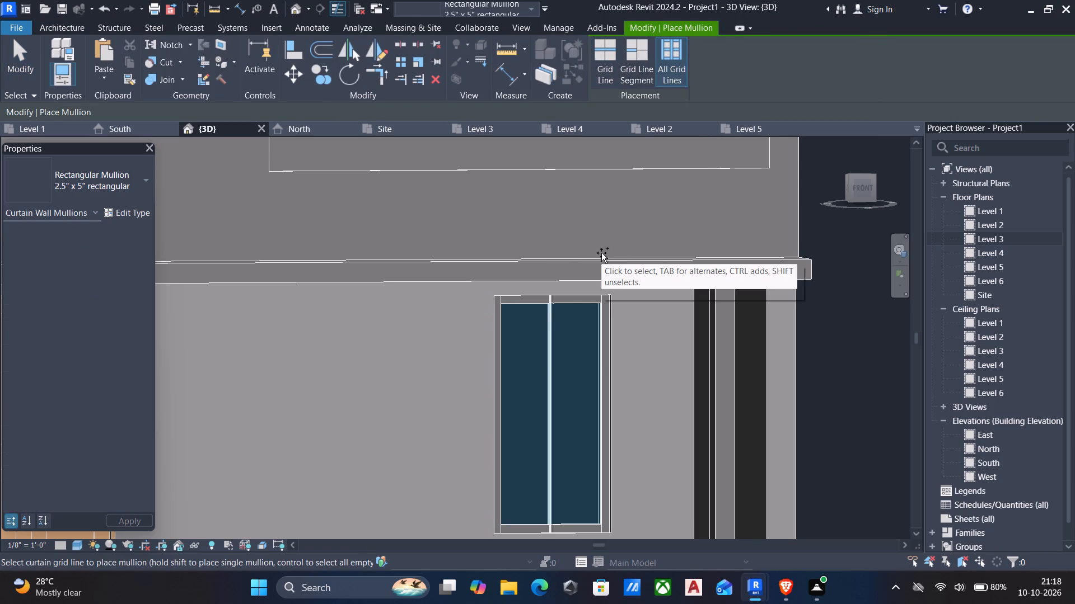
{"action": "key", "text": "Escape"}
Check the central joint at the top of the new window frame and set the 3D view's visual style to Realistic.
{"action": "scroll", "coordinate": [602, 357], "scroll_direction": "down", "scroll_amount": 3}
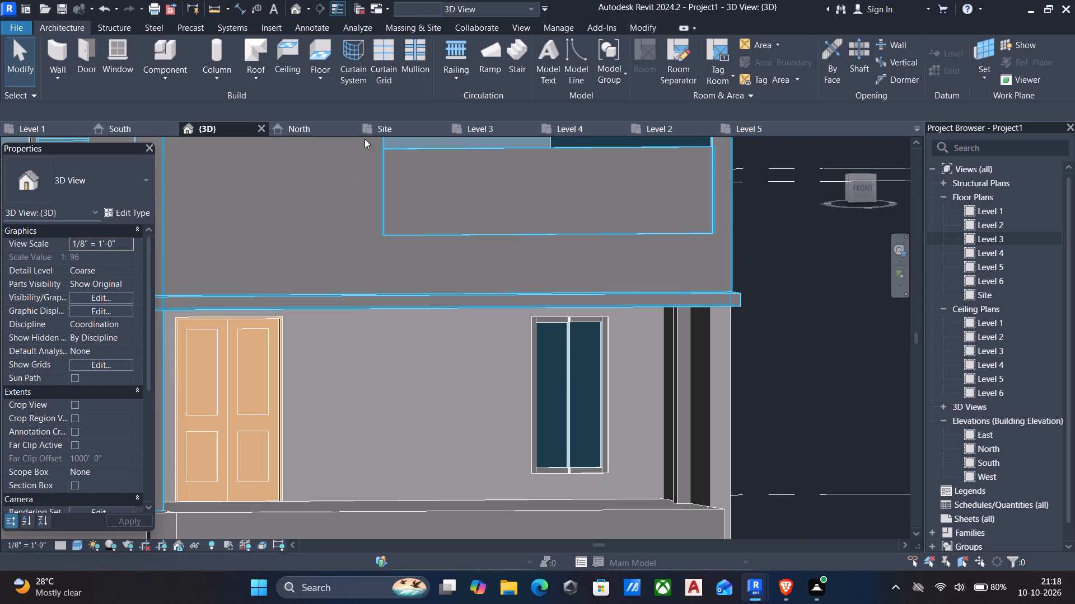
{"action": "scroll", "coordinate": [550, 337], "scroll_direction": "up", "scroll_amount": 6}
{"action": "scroll", "coordinate": [590, 283], "scroll_direction": "up", "scroll_amount": 5}
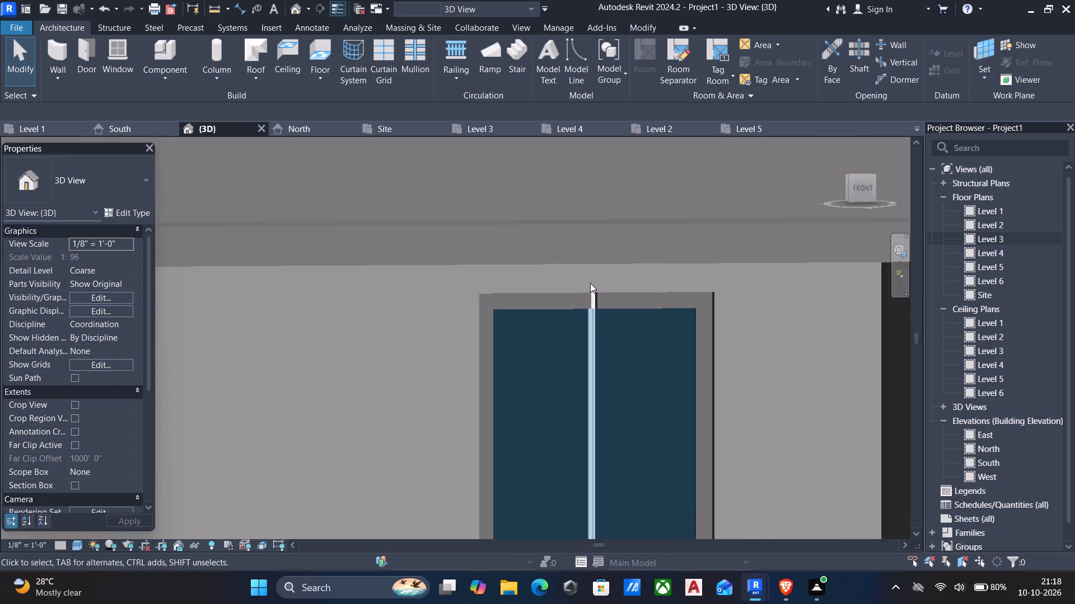
{"action": "scroll", "coordinate": [590, 283], "scroll_direction": "up", "scroll_amount": 1}
{"action": "scroll", "coordinate": [613, 322], "scroll_direction": "up", "scroll_amount": 6}
{"action": "scroll", "coordinate": [573, 377], "scroll_direction": "up", "scroll_amount": 6}
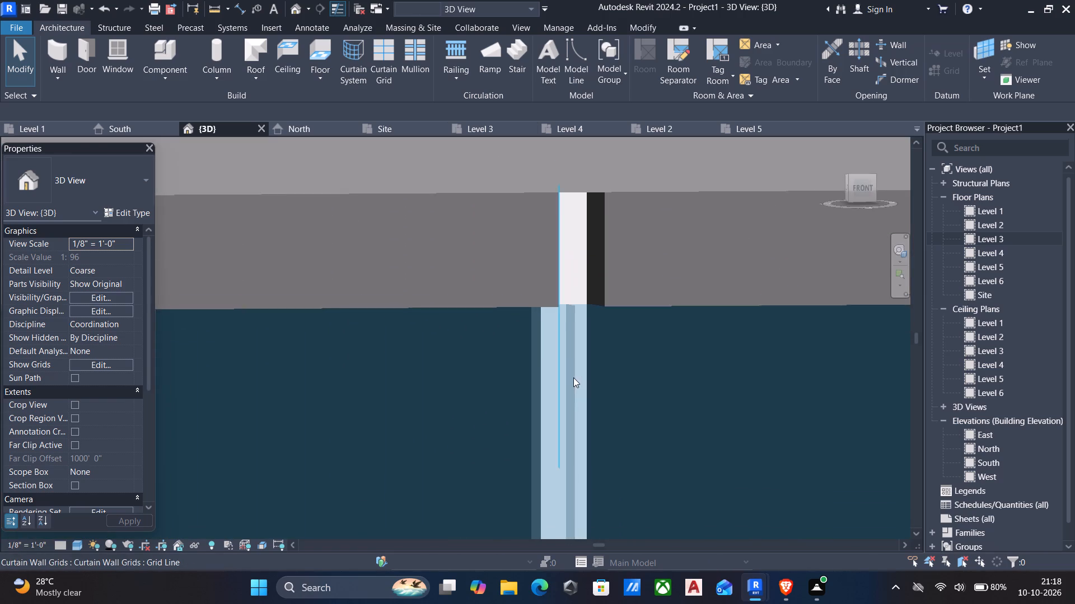
{"action": "scroll", "coordinate": [540, 327], "scroll_direction": "down", "scroll_amount": 7}
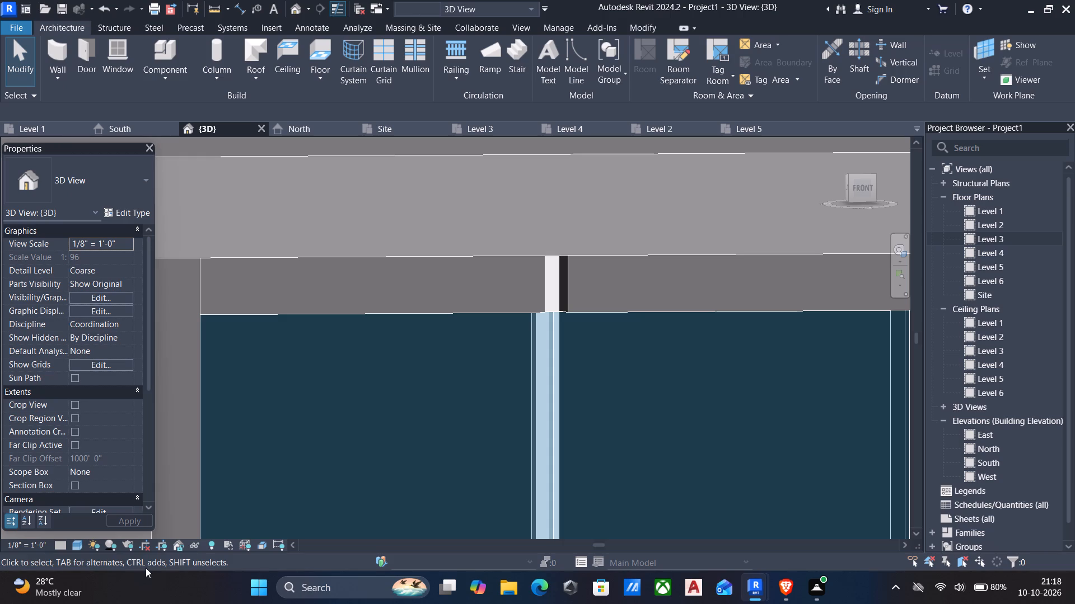
{"action": "left_click", "coordinate": [75, 548]}
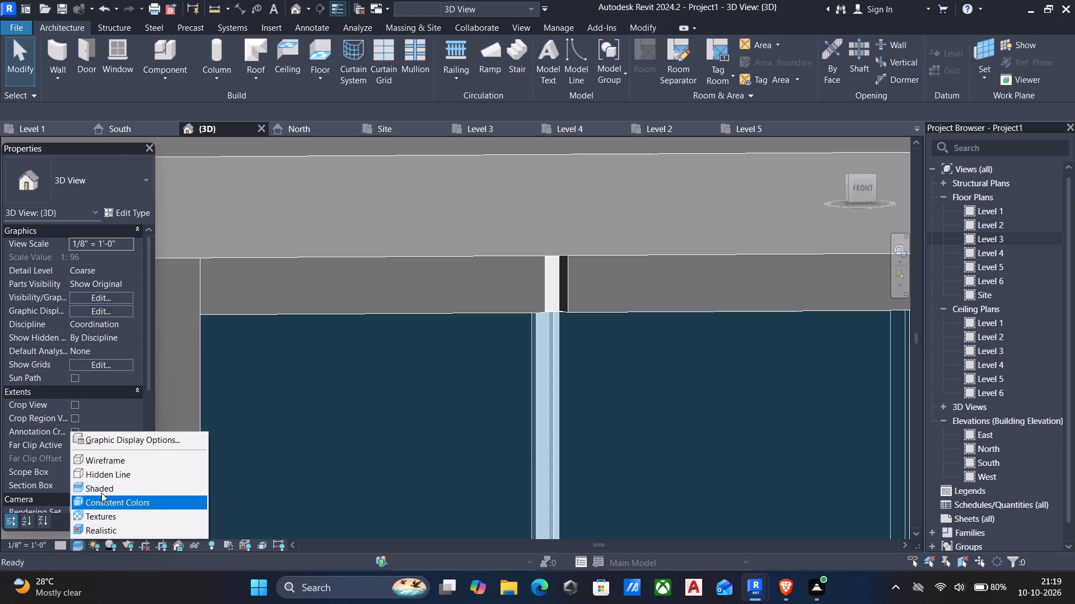
{"action": "left_click", "coordinate": [95, 530]}
Examine the porch window's mullions and central strip up close and against the rest of the front facade in realistic display.
{"action": "scroll", "coordinate": [415, 423], "scroll_direction": "down", "scroll_amount": 3}
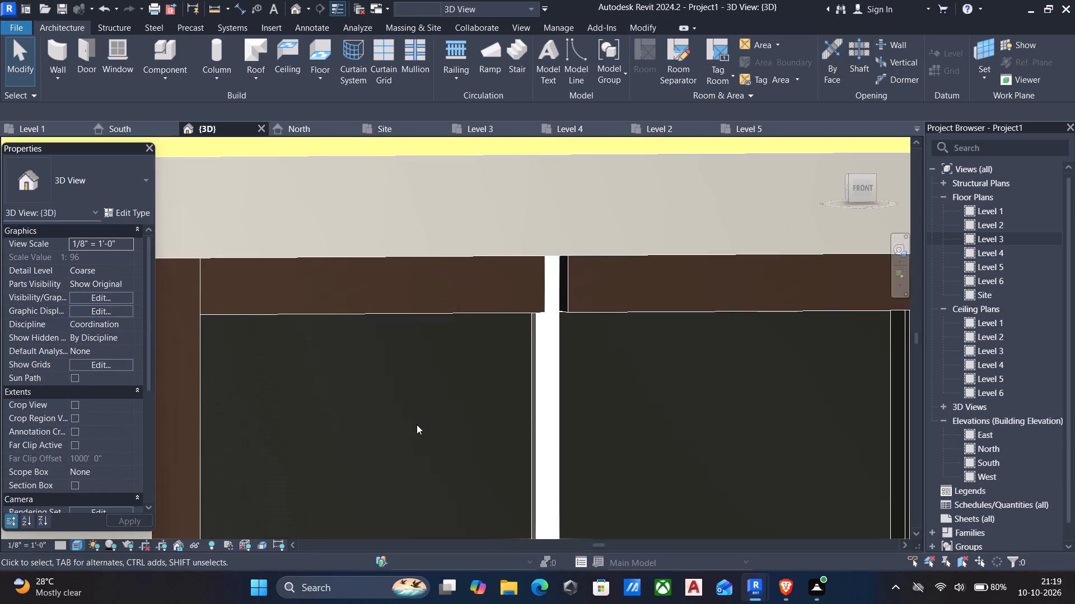
{"action": "scroll", "coordinate": [417, 424], "scroll_direction": "down", "scroll_amount": 9}
{"action": "middle_click_drag", "start_coordinate": [420, 422], "coordinate": [472, 398]}
{"action": "scroll", "coordinate": [473, 396], "scroll_direction": "down", "scroll_amount": 6}
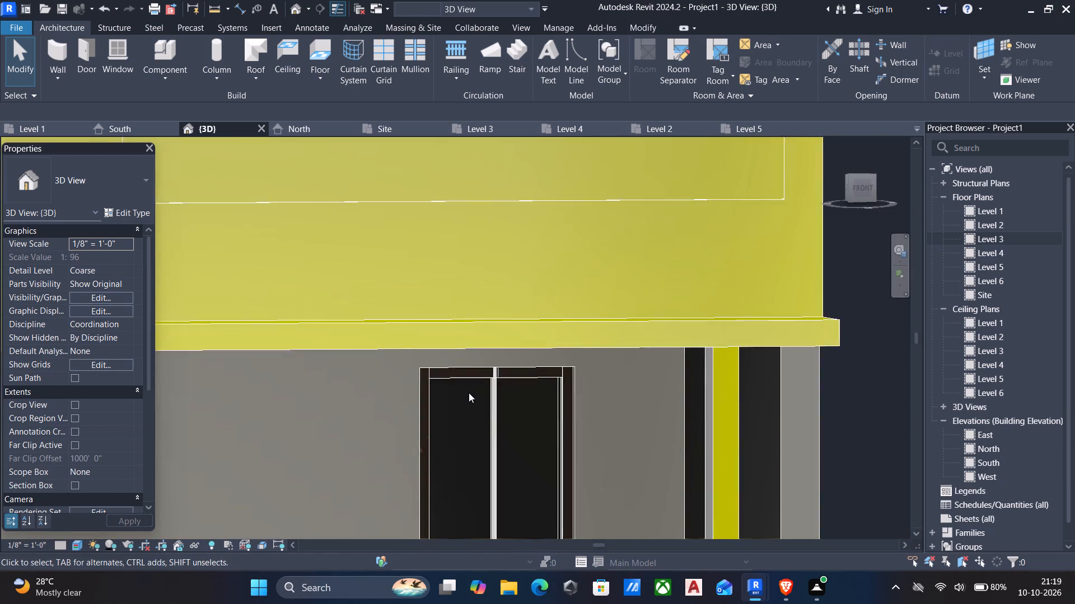
{"action": "middle_click_drag", "start_coordinate": [457, 400], "coordinate": [482, 372]}
{"action": "scroll", "coordinate": [484, 367], "scroll_direction": "down", "scroll_amount": 6}
{"action": "middle_click_drag", "start_coordinate": [466, 389], "coordinate": [557, 389]}
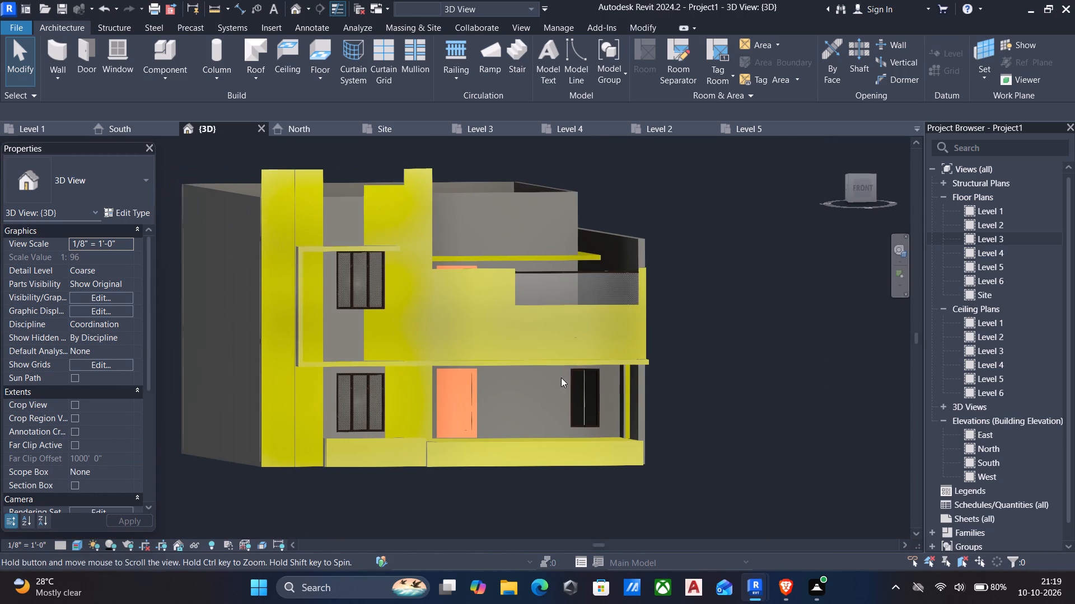
{"action": "scroll", "coordinate": [563, 375], "scroll_direction": "up", "scroll_amount": 6}
{"action": "scroll", "coordinate": [595, 423], "scroll_direction": "up", "scroll_amount": 6}
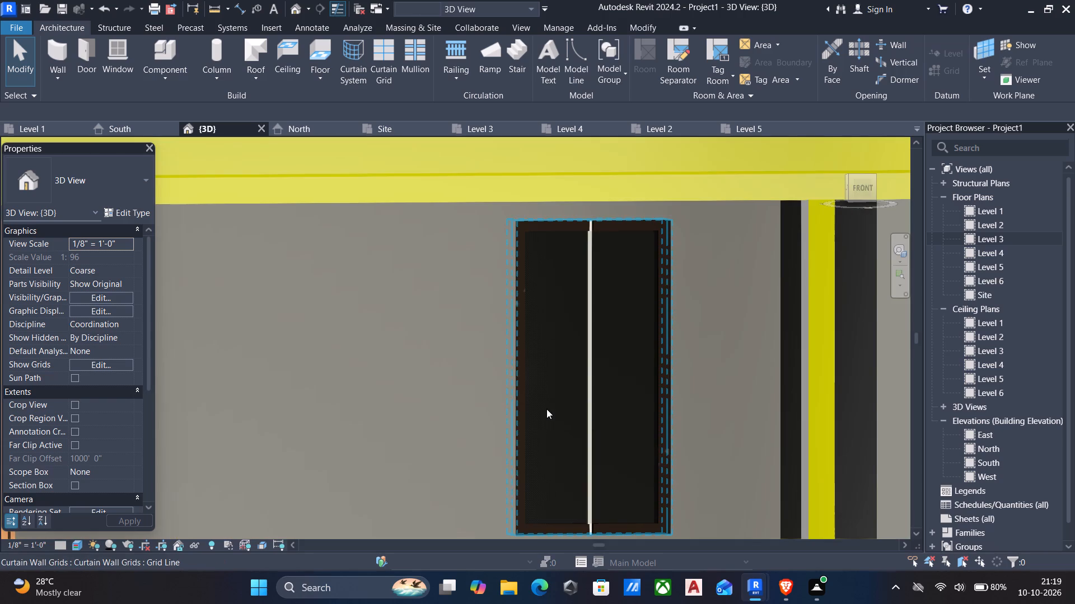
{"action": "scroll", "coordinate": [555, 407], "scroll_direction": "up", "scroll_amount": 6}
{"action": "scroll", "coordinate": [513, 382], "scroll_direction": "down", "scroll_amount": 5}
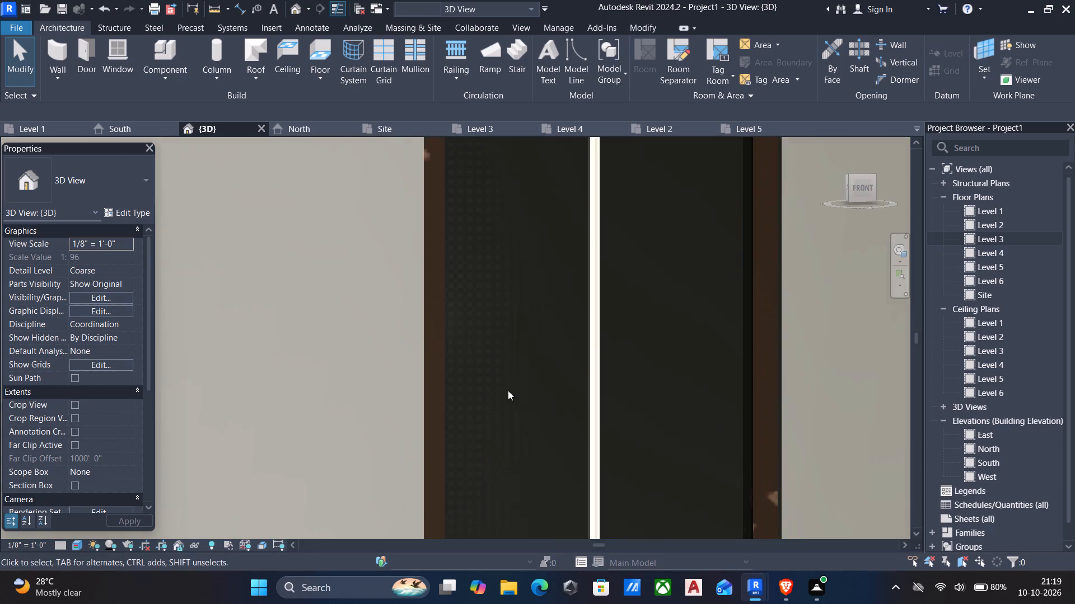
{"action": "scroll", "coordinate": [508, 390], "scroll_direction": "down", "scroll_amount": 15}
{"action": "middle_click_drag", "start_coordinate": [486, 390], "coordinate": [530, 428]}
{"action": "scroll", "coordinate": [531, 423], "scroll_direction": "up", "scroll_amount": 5}
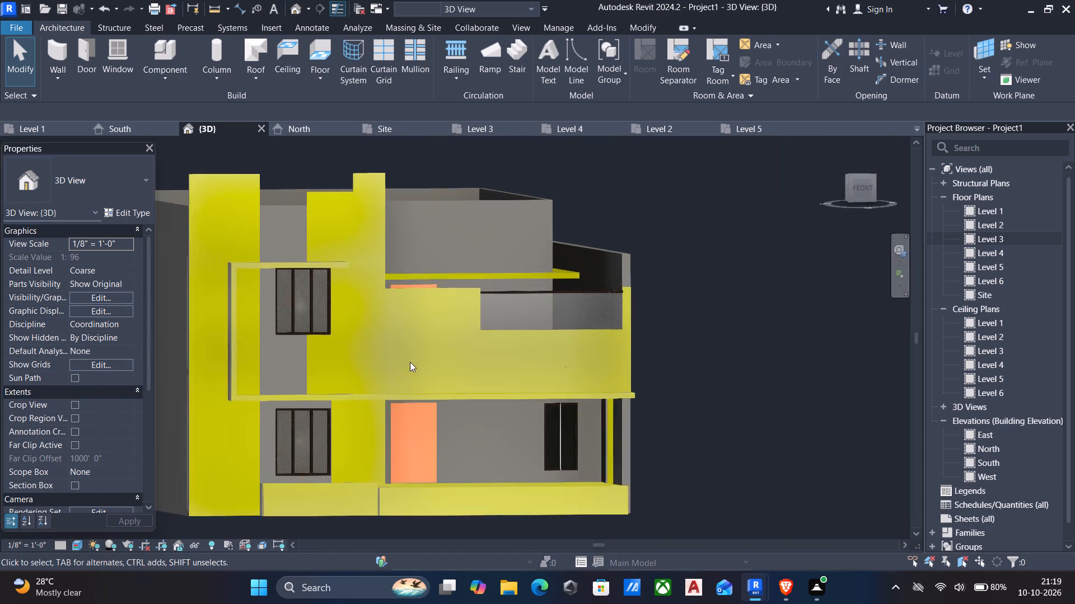
{"action": "scroll", "coordinate": [554, 426], "scroll_direction": "up", "scroll_amount": 6}
{"action": "scroll", "coordinate": [624, 469], "scroll_direction": "up", "scroll_amount": 6}
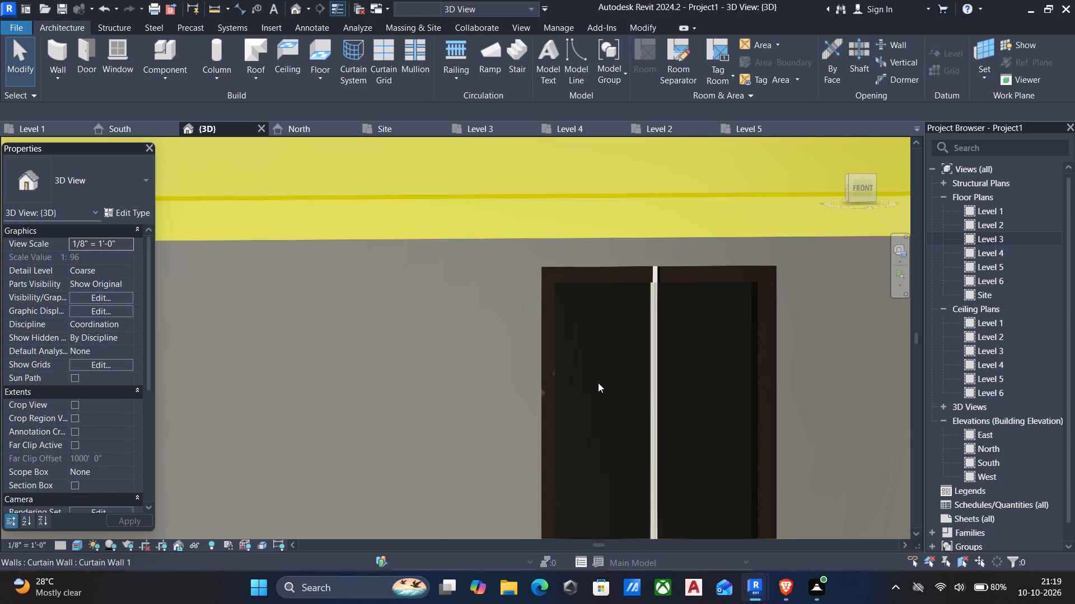
{"action": "scroll", "coordinate": [578, 395], "scroll_direction": "down", "scroll_amount": 14}
{"action": "middle_click_drag", "start_coordinate": [494, 422], "coordinate": [638, 376]}
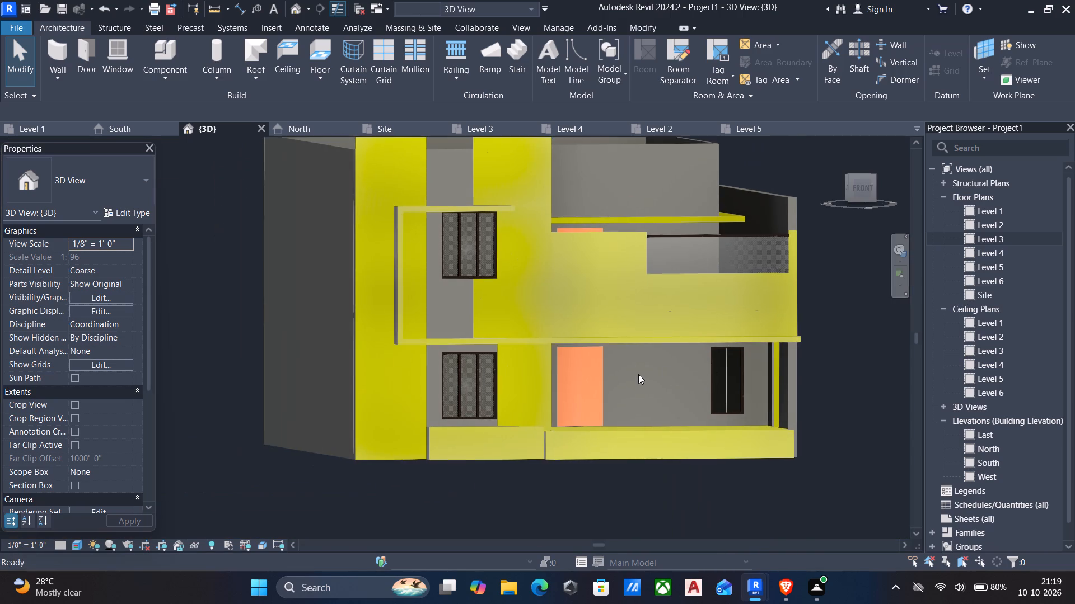
Start a wall in the 3D view and choose the Basic Wall 4.5" wall type for it.
{"action": "middle_click_drag", "start_coordinate": [400, 306], "coordinate": [445, 422]}
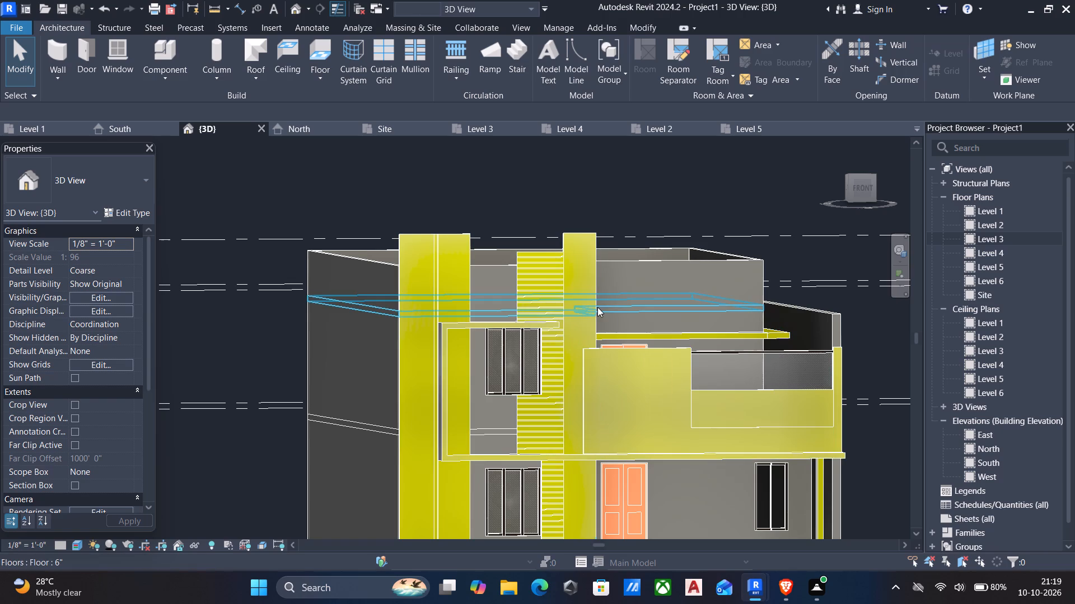
{"action": "scroll", "coordinate": [652, 302], "scroll_direction": "down", "scroll_amount": 1}
{"action": "middle_click_drag", "start_coordinate": [655, 304], "coordinate": [684, 363], "text": "shift"}
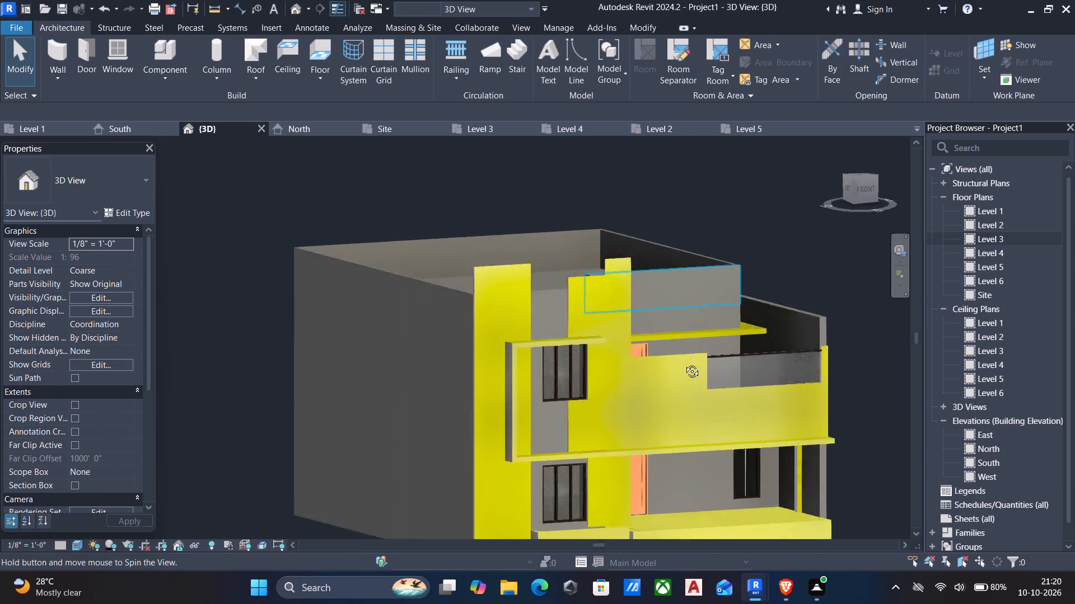
{"action": "middle_click_drag", "start_coordinate": [684, 363], "coordinate": [549, 465], "text": "shift"}
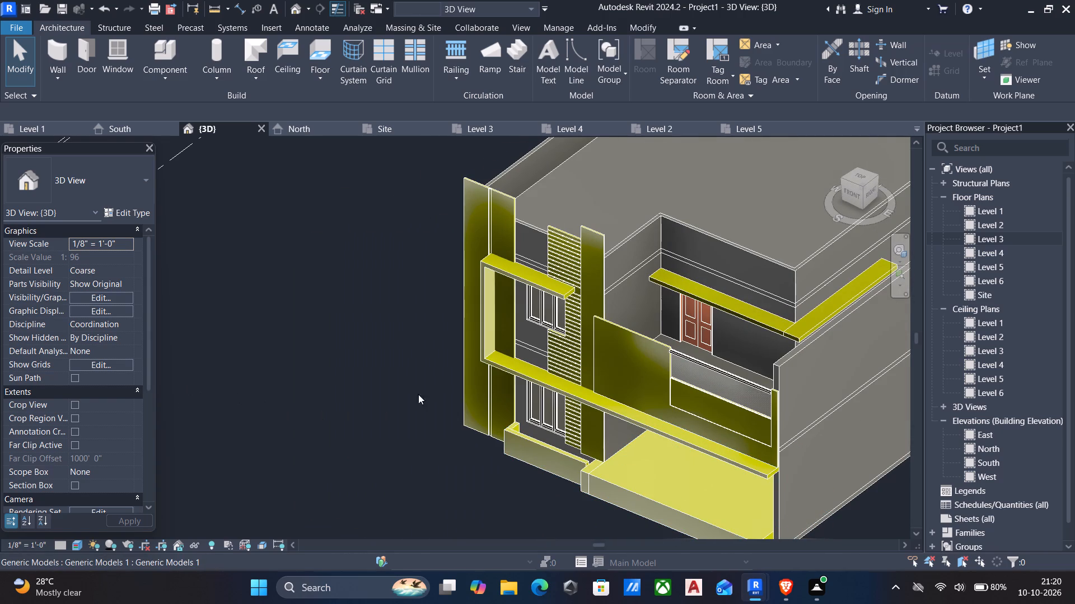
{"action": "middle_click_drag", "start_coordinate": [445, 379], "coordinate": [478, 377]}
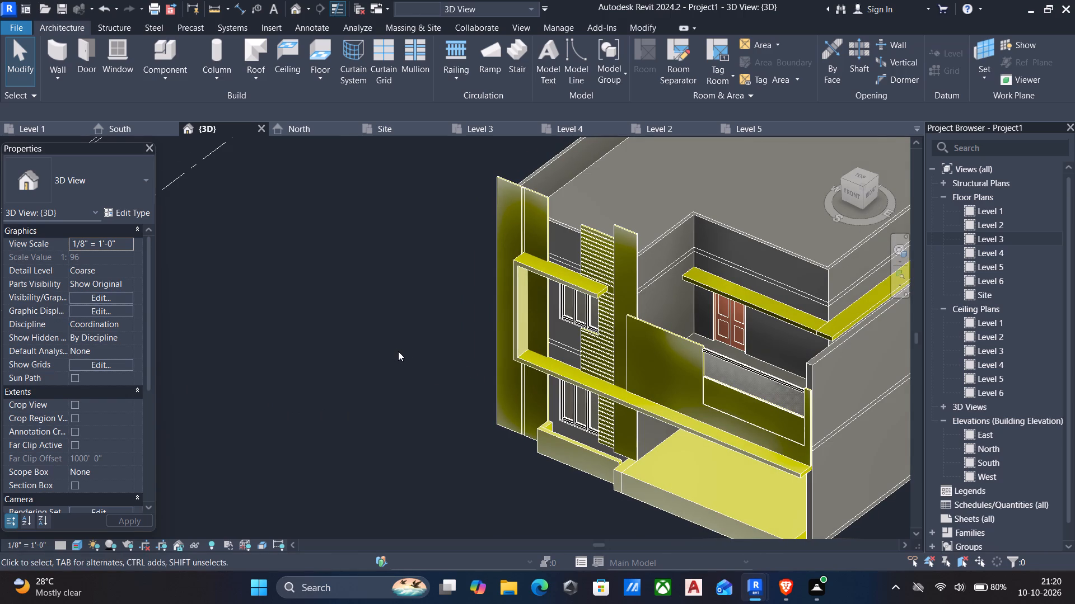
{"action": "key", "text": "Escape"}
{"action": "type", "text": "wa"}
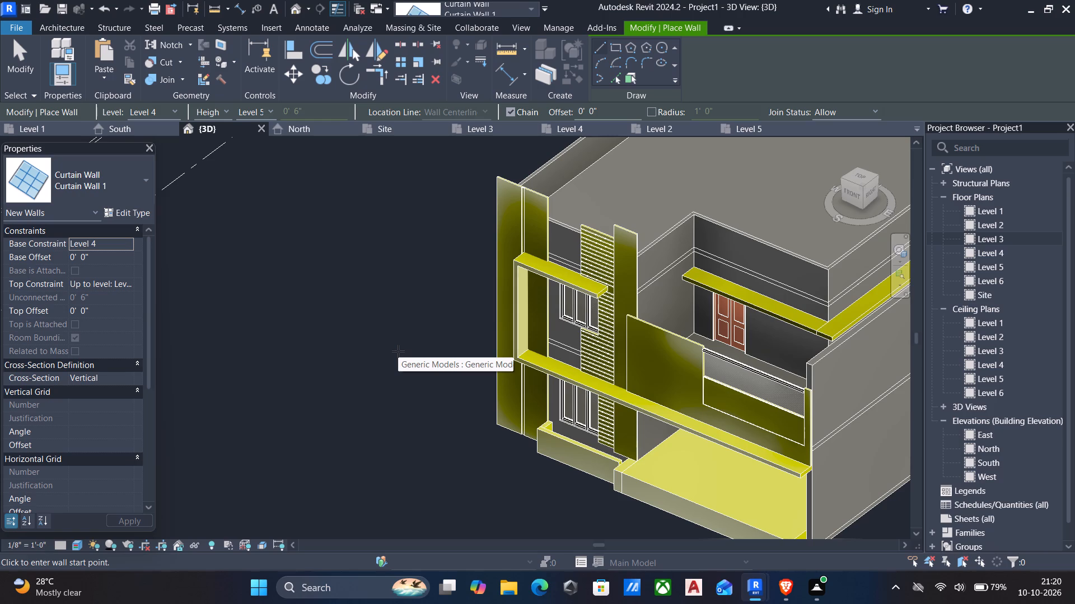
{"action": "left_click", "coordinate": [125, 180]}
{"action": "scroll", "coordinate": [78, 353], "scroll_direction": "up", "scroll_amount": 6}
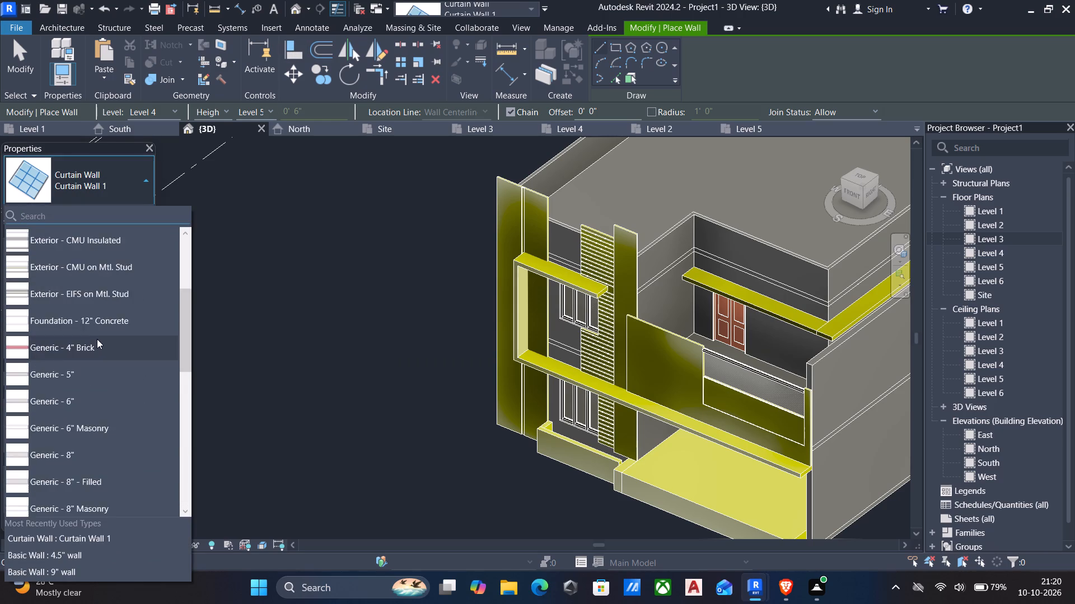
{"action": "scroll", "coordinate": [97, 339], "scroll_direction": "up", "scroll_amount": 12}
{"action": "left_click", "coordinate": [48, 259]}
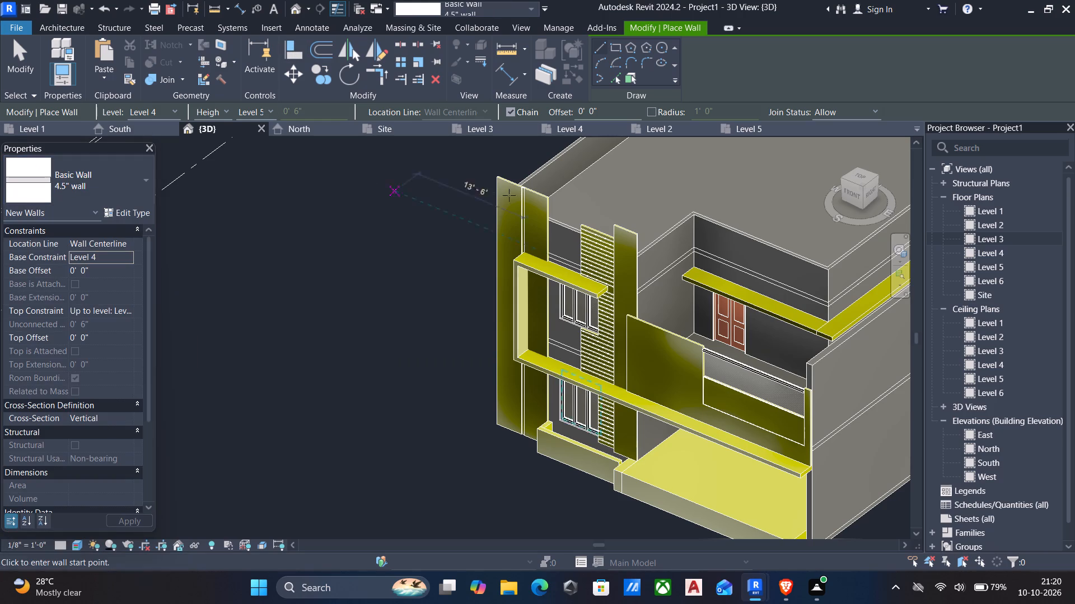
Assign Gypsum Wall Board as the structure layer's material in the 4.5" wall type, apply it and leave the wall command.
{"action": "left_click", "coordinate": [135, 212]}
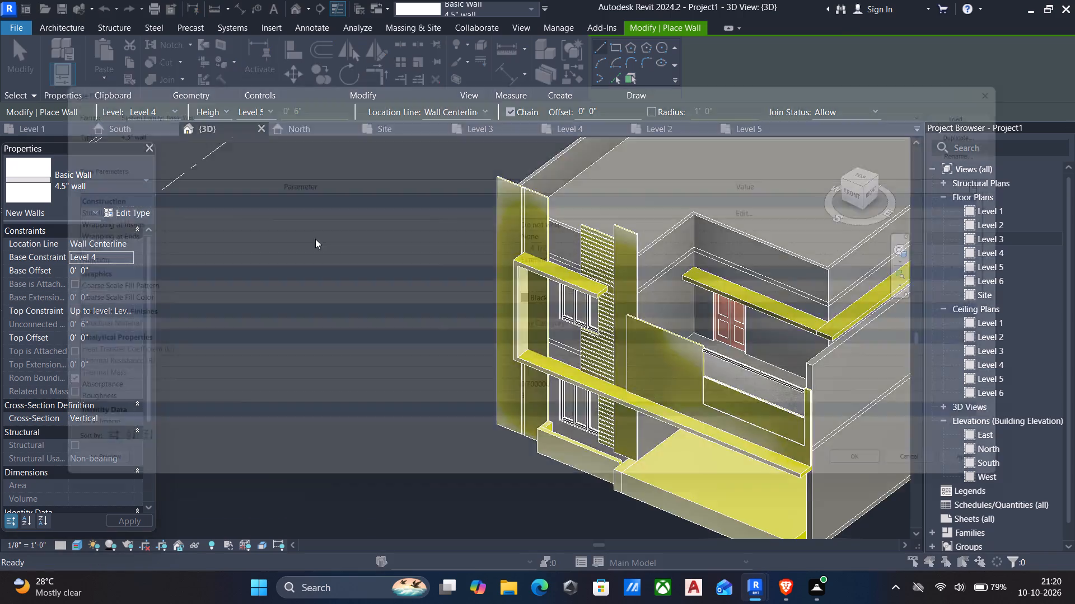
{"action": "left_click", "coordinate": [770, 204]}
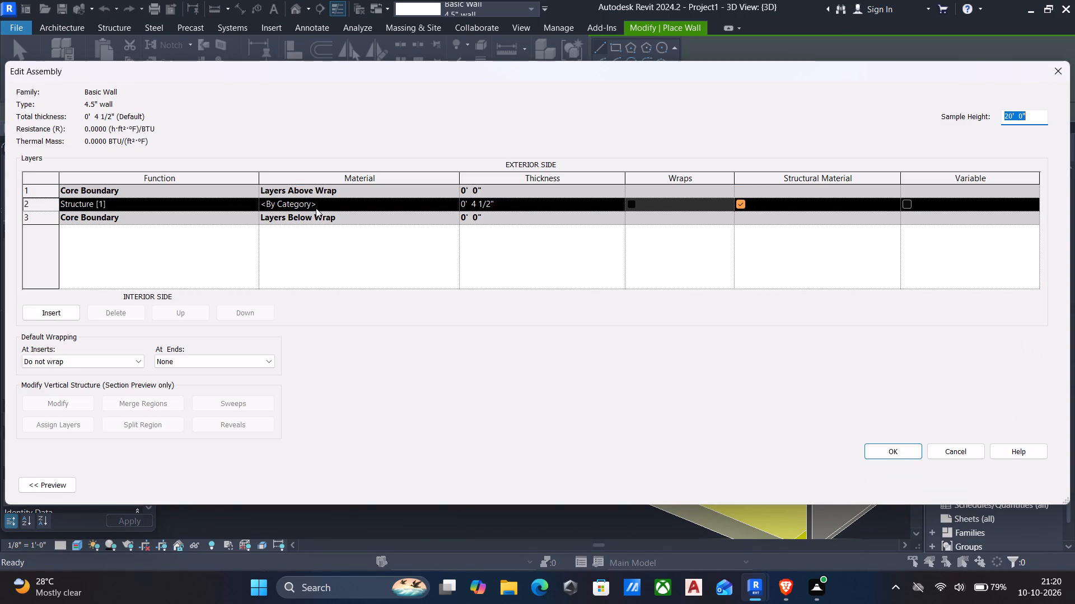
{"action": "left_click", "coordinate": [455, 204]}
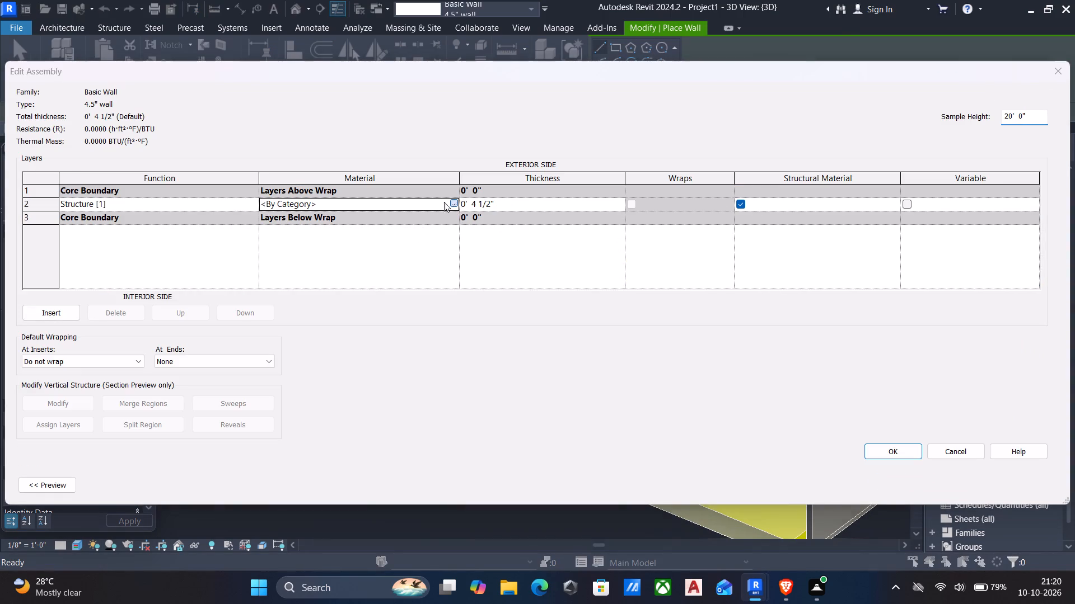
{"action": "scroll", "coordinate": [86, 213], "scroll_direction": "down", "scroll_amount": 5}
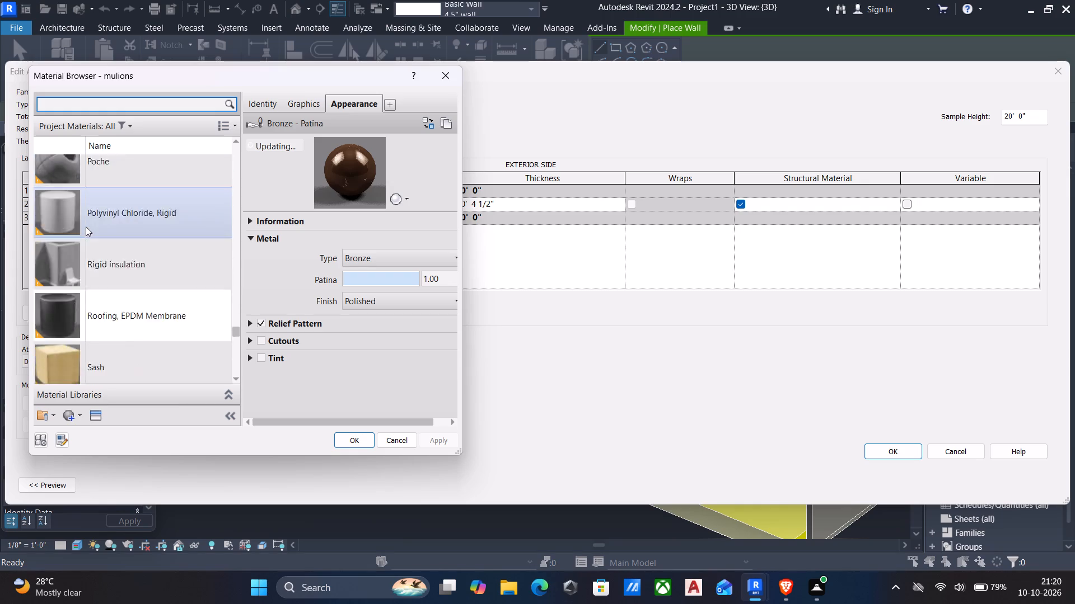
{"action": "scroll", "coordinate": [86, 226], "scroll_direction": "down", "scroll_amount": 14}
{"action": "scroll", "coordinate": [98, 261], "scroll_direction": "up", "scroll_amount": 2}
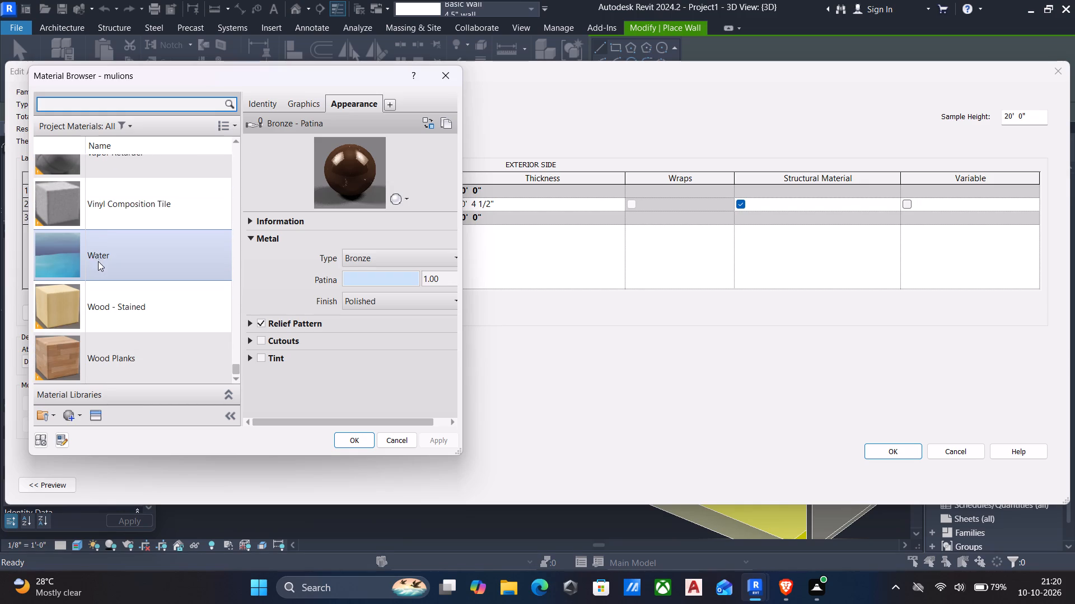
{"action": "scroll", "coordinate": [98, 261], "scroll_direction": "up", "scroll_amount": 5}
{"action": "scroll", "coordinate": [101, 256], "scroll_direction": "down", "scroll_amount": 1}
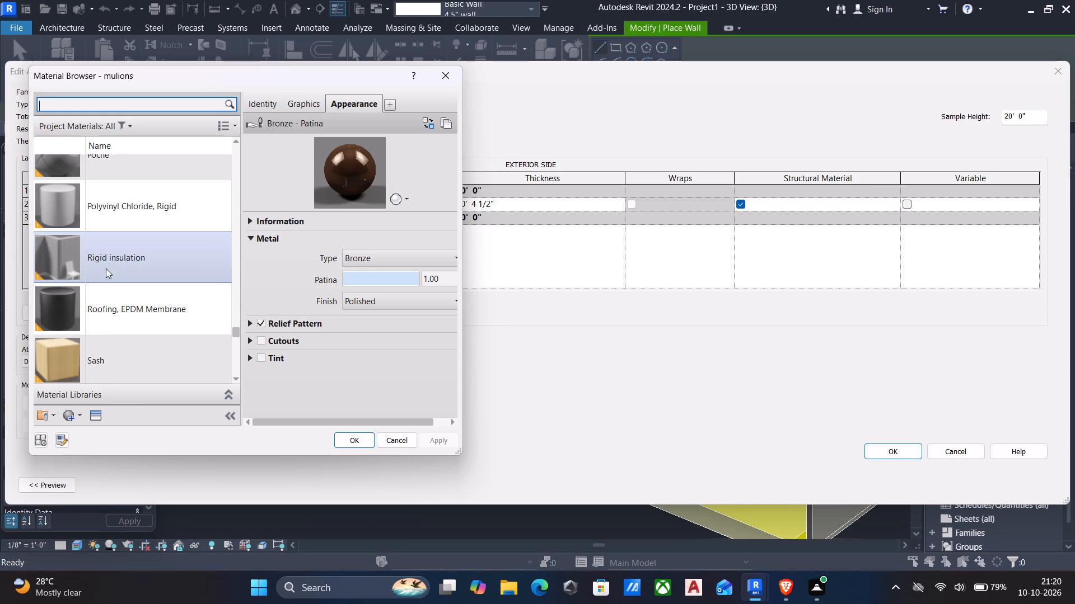
{"action": "scroll", "coordinate": [109, 274], "scroll_direction": "down", "scroll_amount": 6}
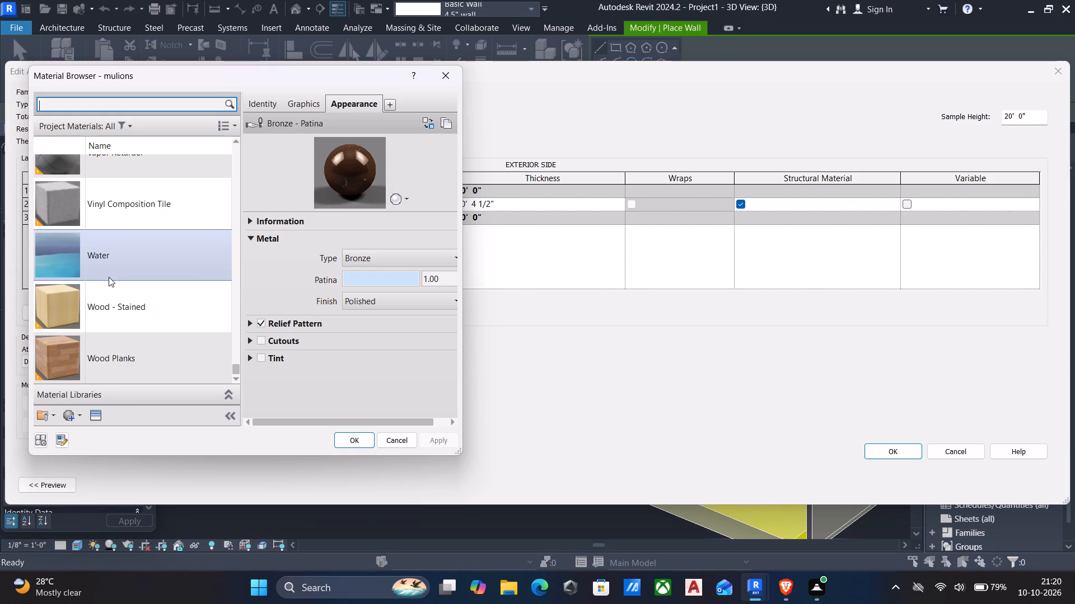
{"action": "scroll", "coordinate": [133, 223], "scroll_direction": "down", "scroll_amount": 11}
{"action": "scroll", "coordinate": [137, 261], "scroll_direction": "up", "scroll_amount": 5}
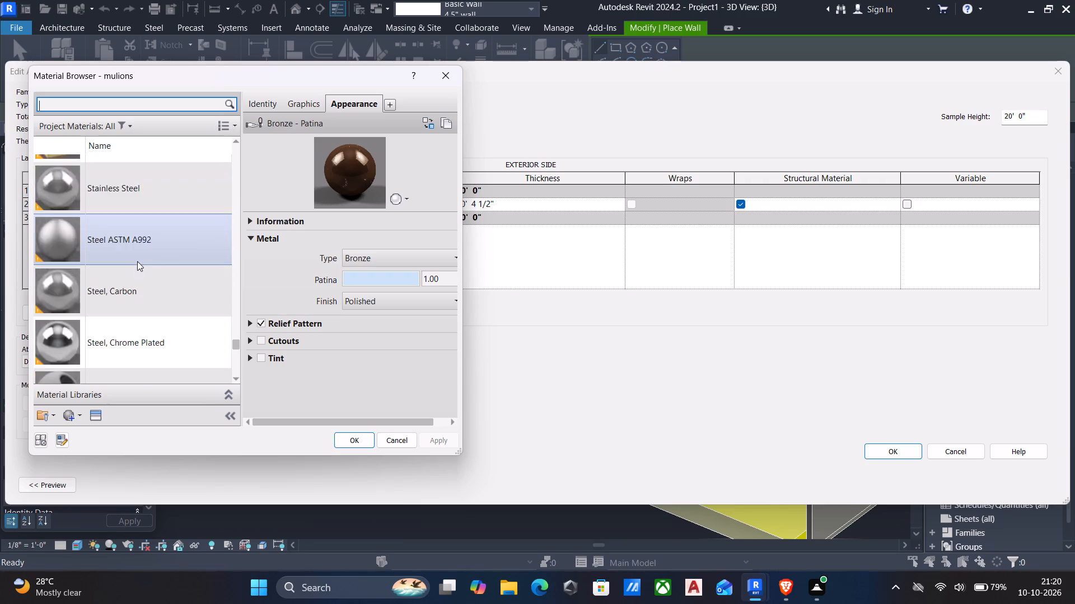
{"action": "scroll", "coordinate": [137, 261], "scroll_direction": "up", "scroll_amount": 7}
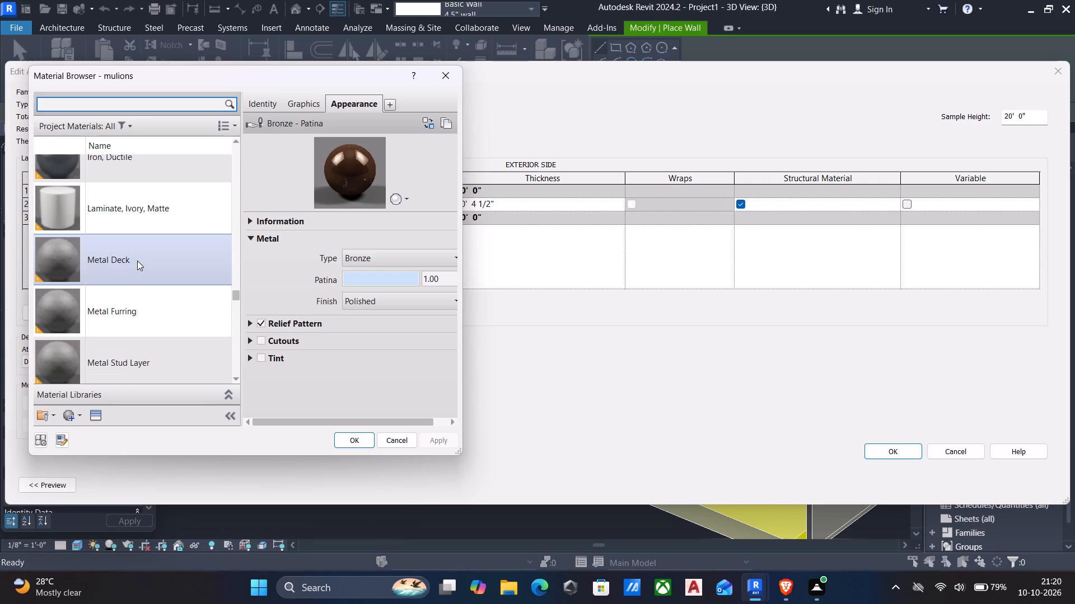
{"action": "scroll", "coordinate": [116, 240], "scroll_direction": "up", "scroll_amount": 1}
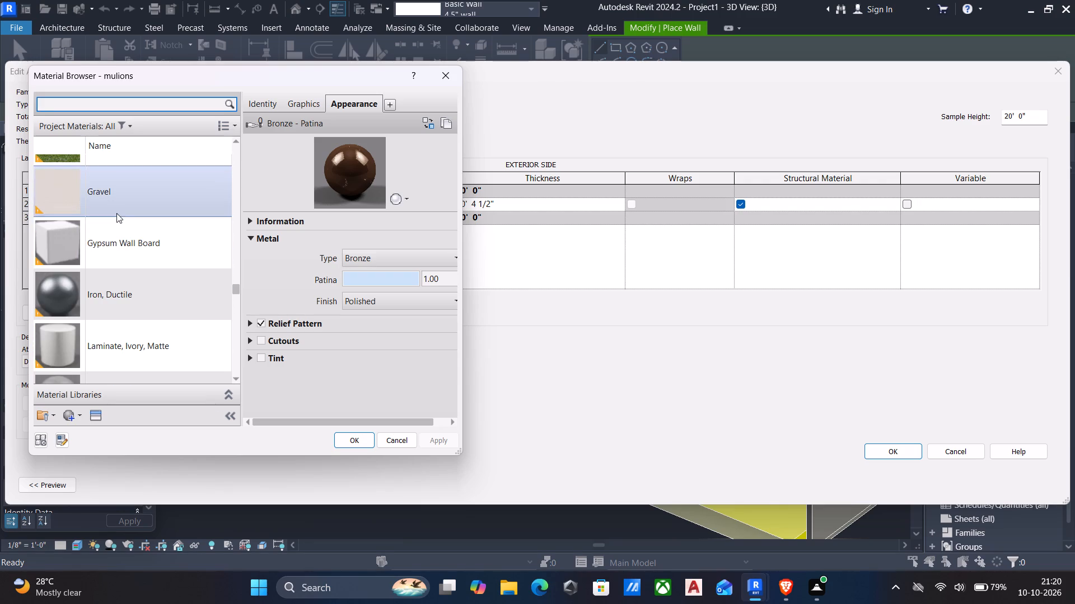
{"action": "left_click", "coordinate": [115, 237]}
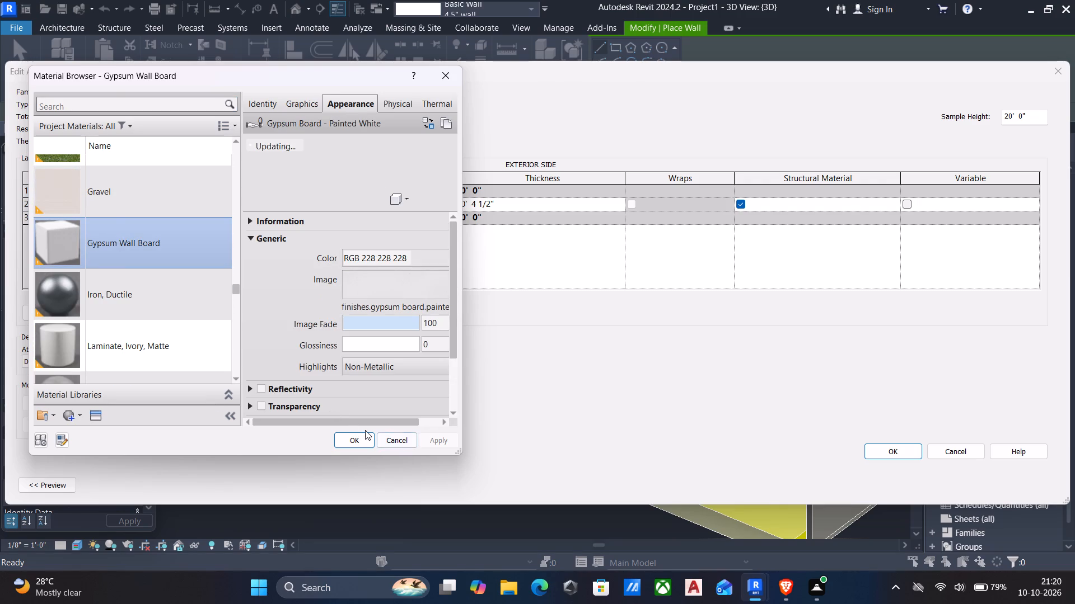
{"action": "left_click", "coordinate": [361, 438]}
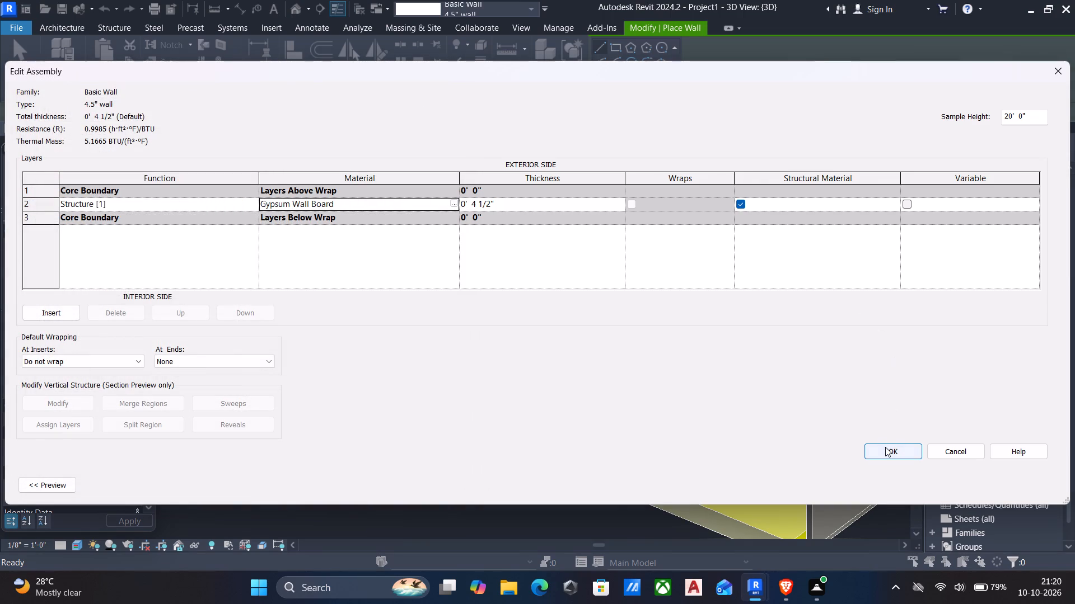
{"action": "left_click", "coordinate": [885, 447]}
{"action": "left_click", "coordinate": [1037, 483]}
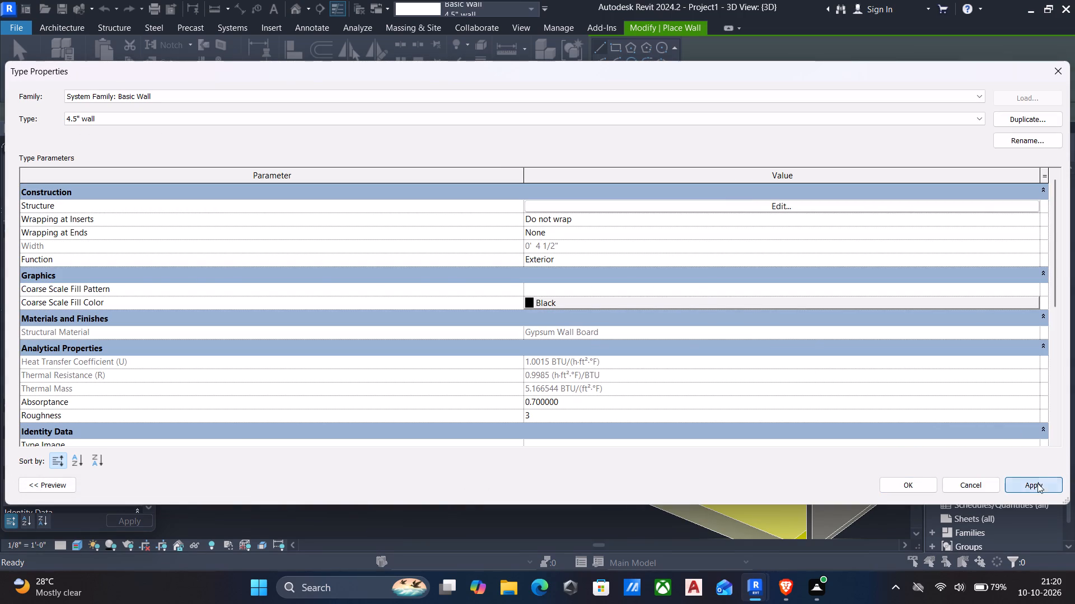
{"action": "left_click", "coordinate": [901, 485]}
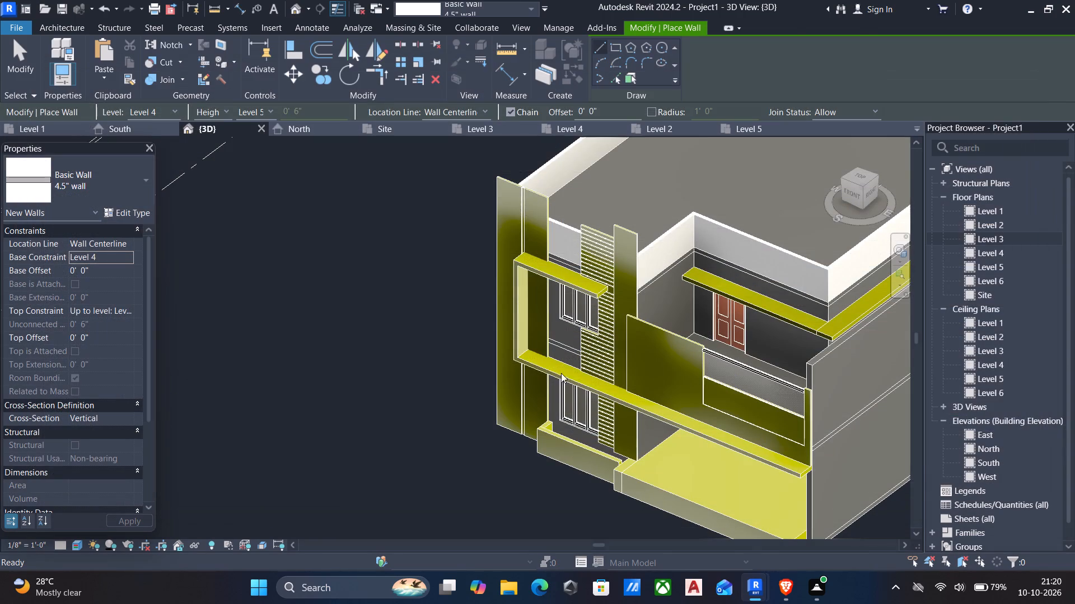
{"action": "middle_click_drag", "start_coordinate": [419, 361], "coordinate": [423, 409]}
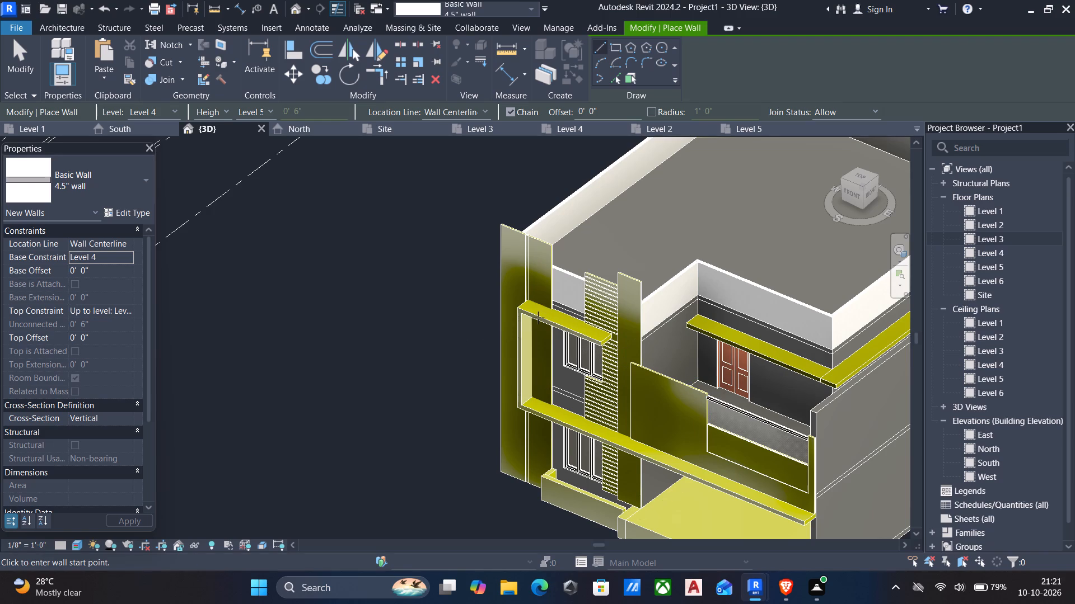
{"action": "key", "text": "Escape"}
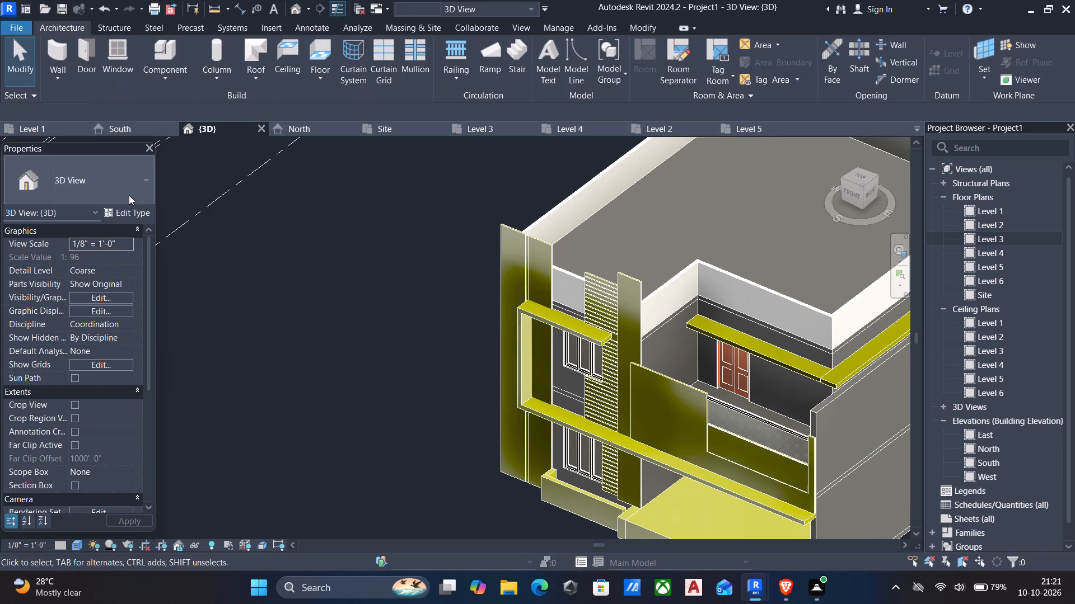
Open the front facade's in-place model for editing and set the projecting band extrusion around the windows to Gypsum Wall Board.
{"action": "left_click", "coordinate": [538, 314]}
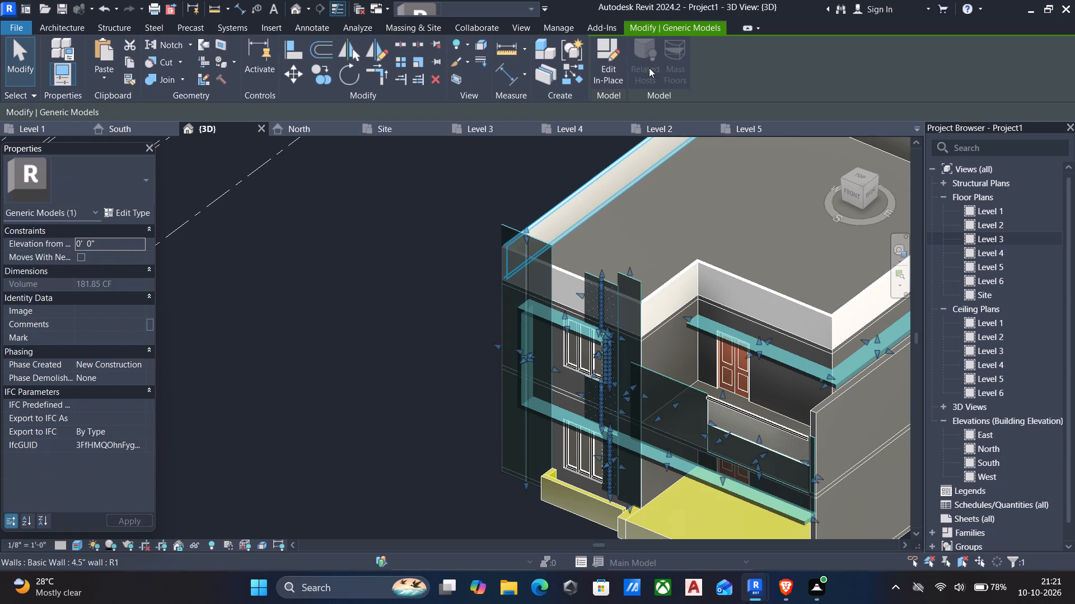
{"action": "left_click", "coordinate": [601, 67]}
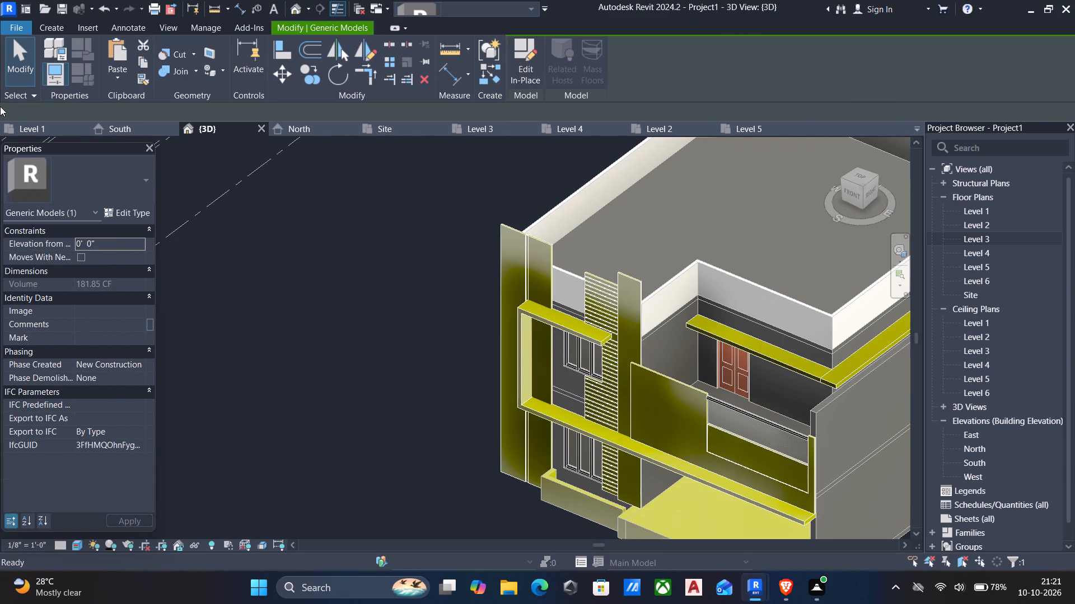
{"action": "left_click", "coordinate": [559, 320]}
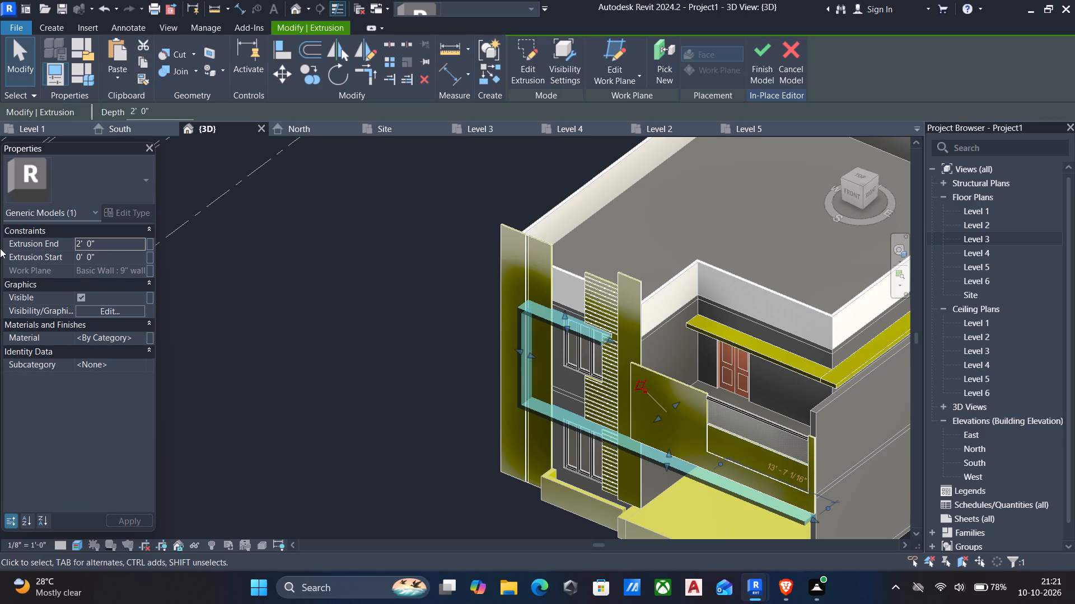
{"action": "left_click", "coordinate": [141, 338]}
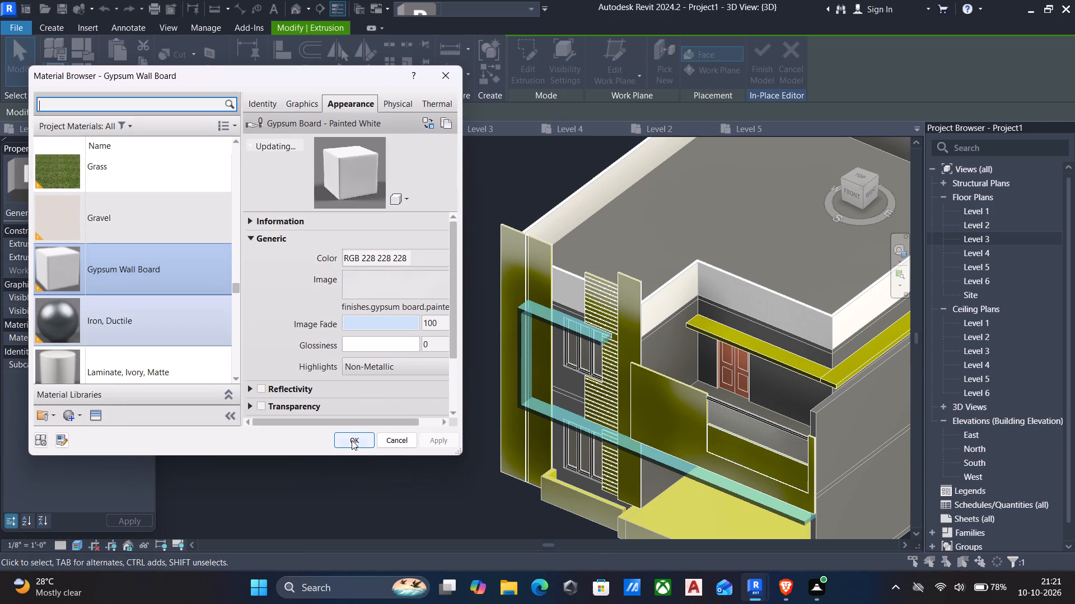
{"action": "left_click", "coordinate": [352, 440]}
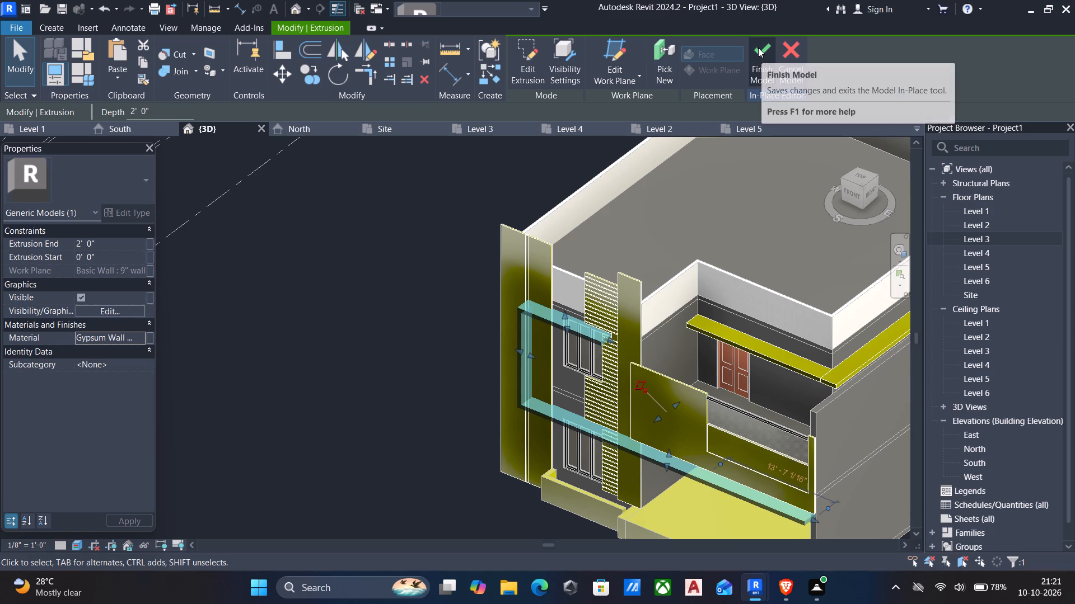
Set the material of both canopy extrusions above the upper-floor balcony door to Gypsum Wall Board.
{"action": "left_click", "coordinate": [746, 341]}
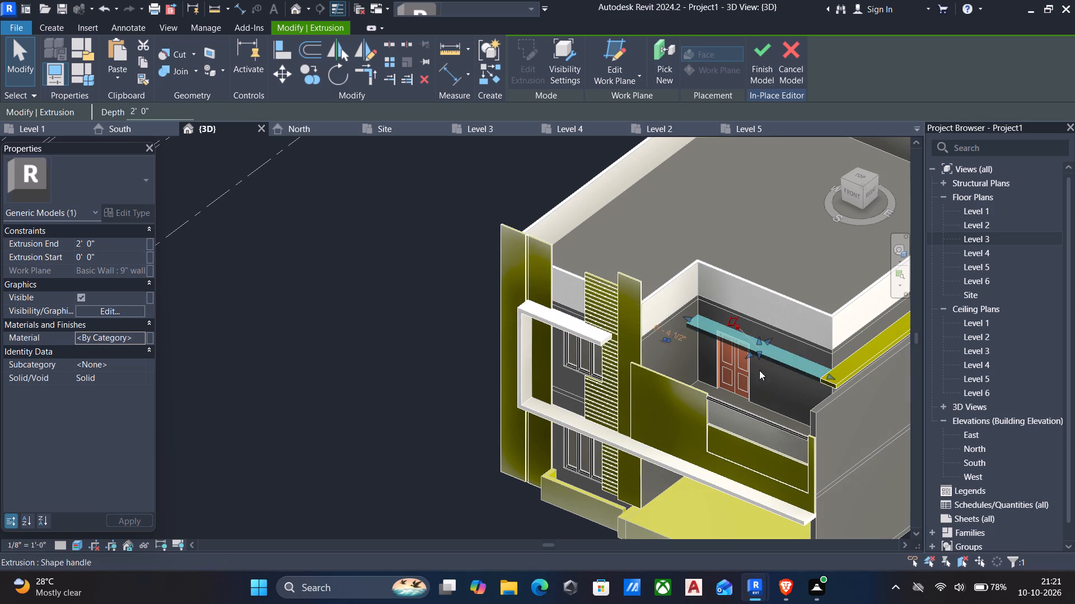
{"action": "left_click", "coordinate": [858, 375], "text": "ctrl"}
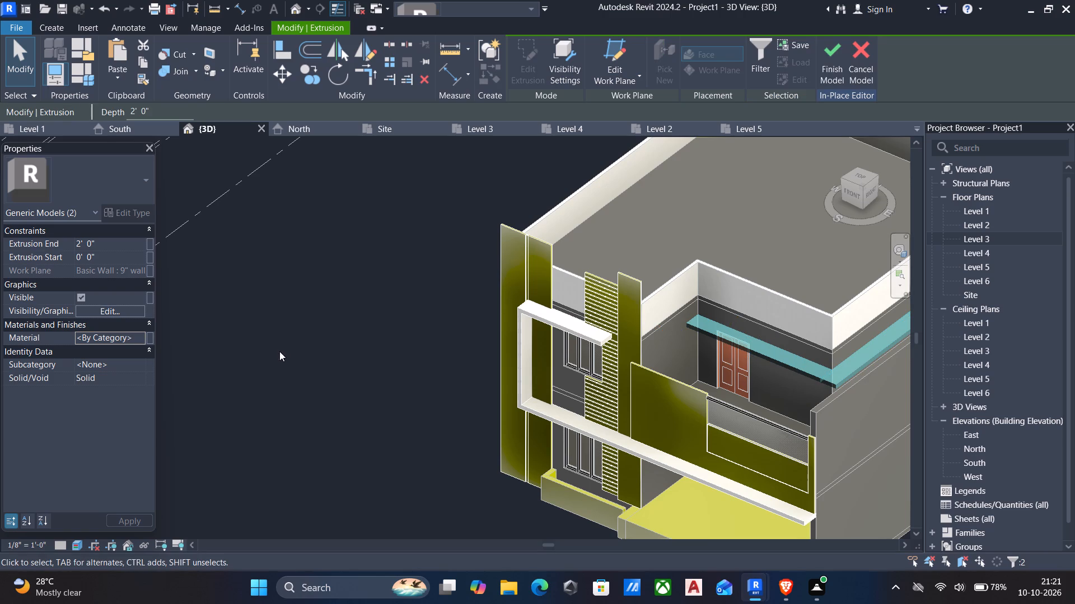
{"action": "left_click", "coordinate": [141, 336]}
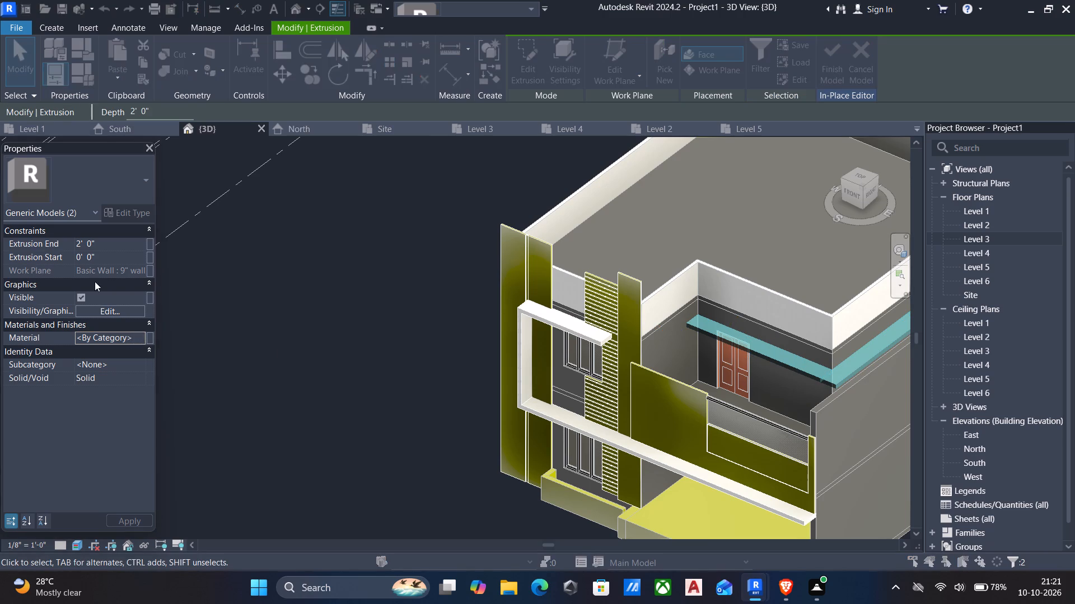
{"action": "left_click", "coordinate": [361, 441]}
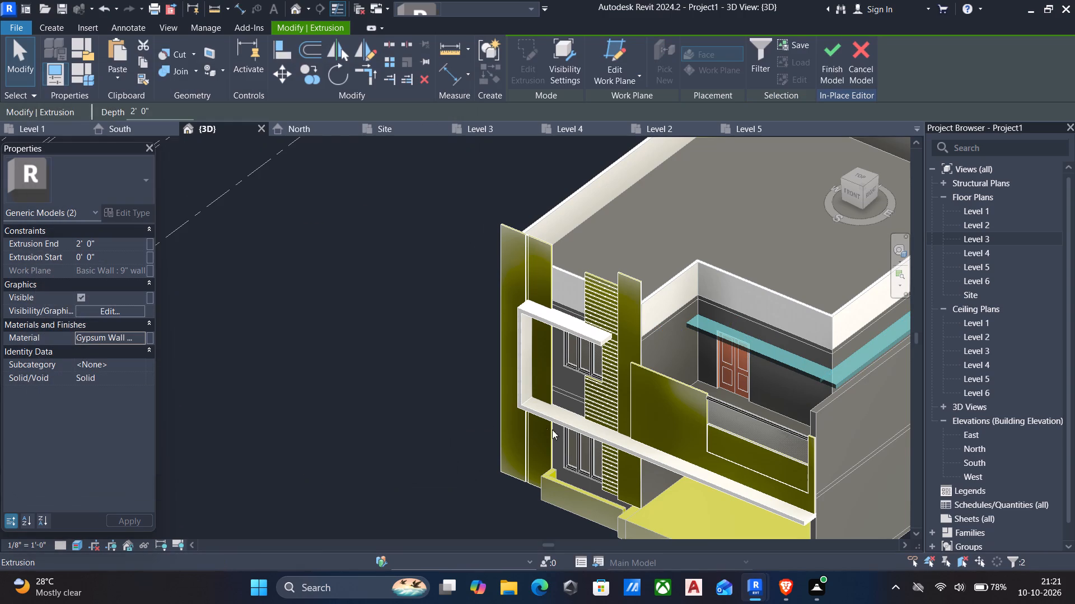
{"action": "scroll", "coordinate": [714, 380], "scroll_direction": "down", "scroll_amount": 2}
{"action": "middle_click_drag", "start_coordinate": [709, 388], "coordinate": [628, 310]}
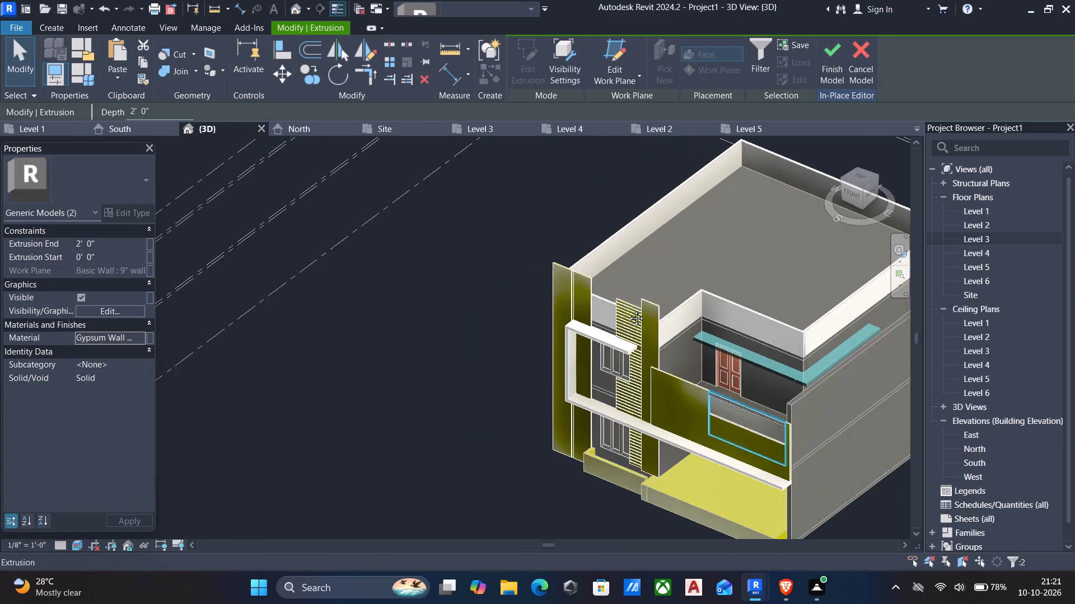
Finish the in-place facade model to keep the canopy materials.
{"action": "middle_click_drag", "start_coordinate": [628, 310], "coordinate": [602, 295]}
{"action": "scroll", "coordinate": [601, 294], "scroll_direction": "down", "scroll_amount": 3}
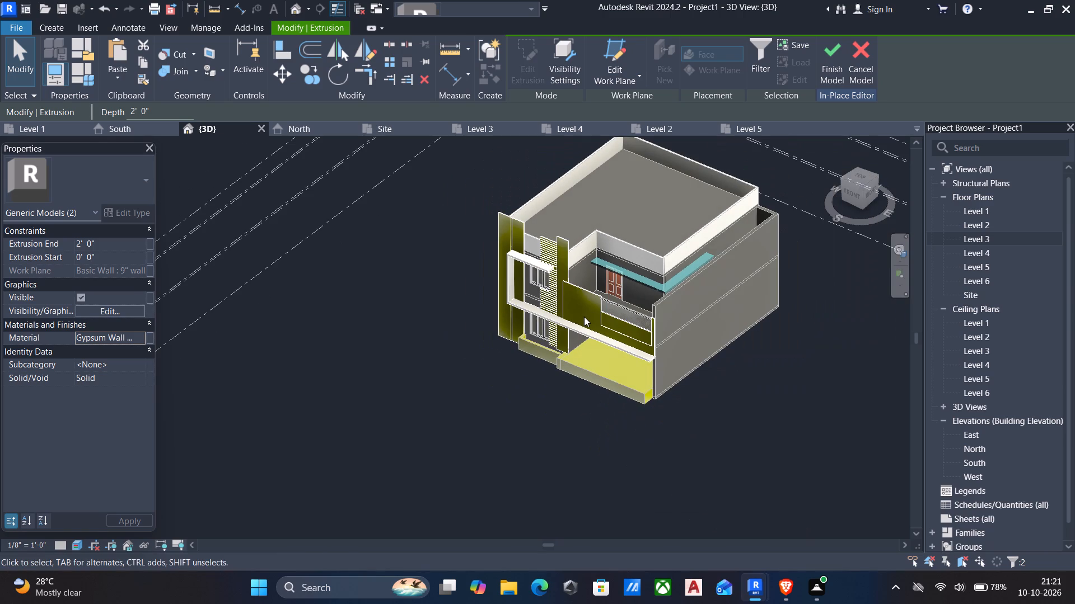
{"action": "middle_click_drag", "start_coordinate": [513, 349], "coordinate": [557, 339], "text": "ctrl"}
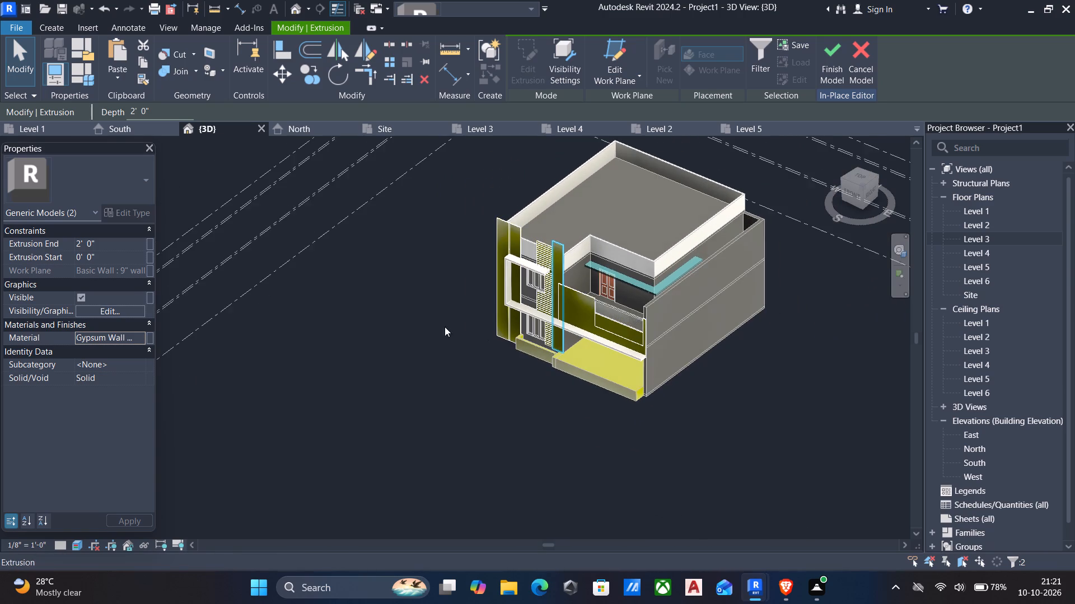
{"action": "middle_click_drag", "start_coordinate": [427, 327], "coordinate": [541, 263], "text": "shift"}
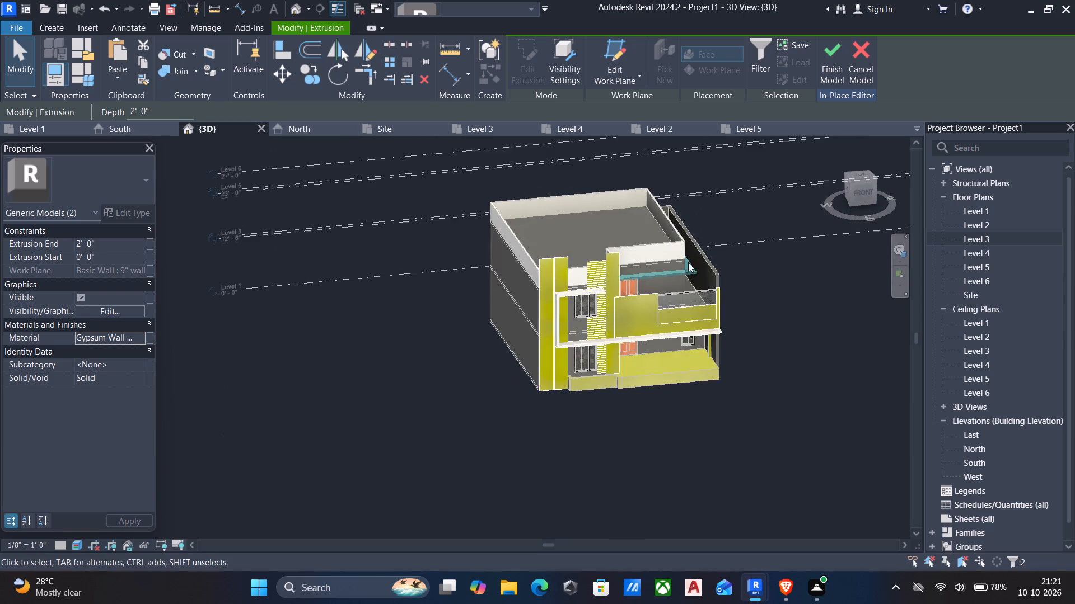
{"action": "scroll", "coordinate": [704, 270], "scroll_direction": "up", "scroll_amount": 6}
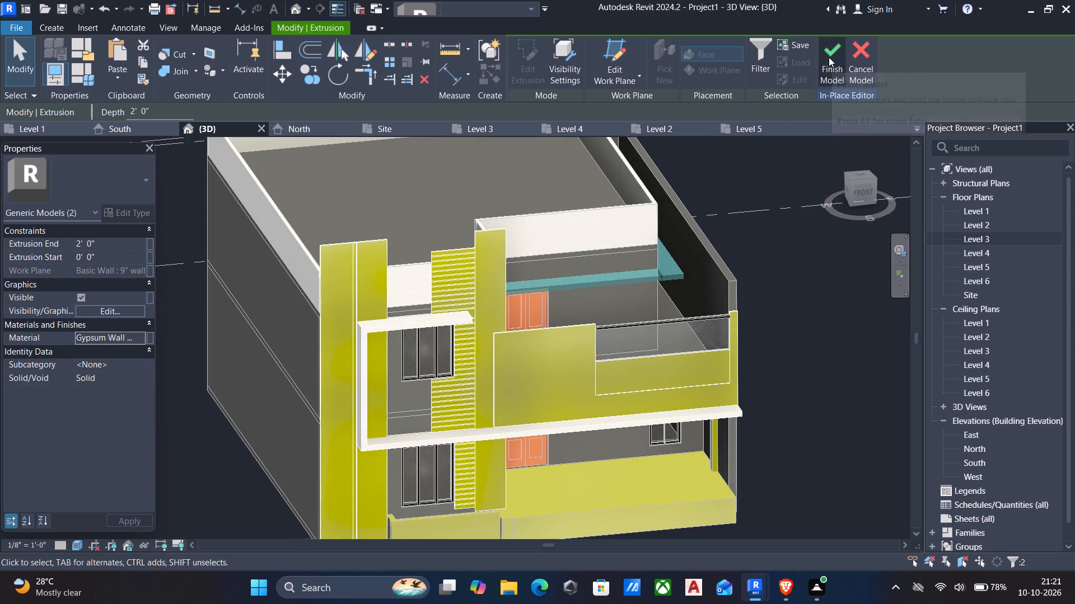
{"action": "left_click", "coordinate": [829, 57]}
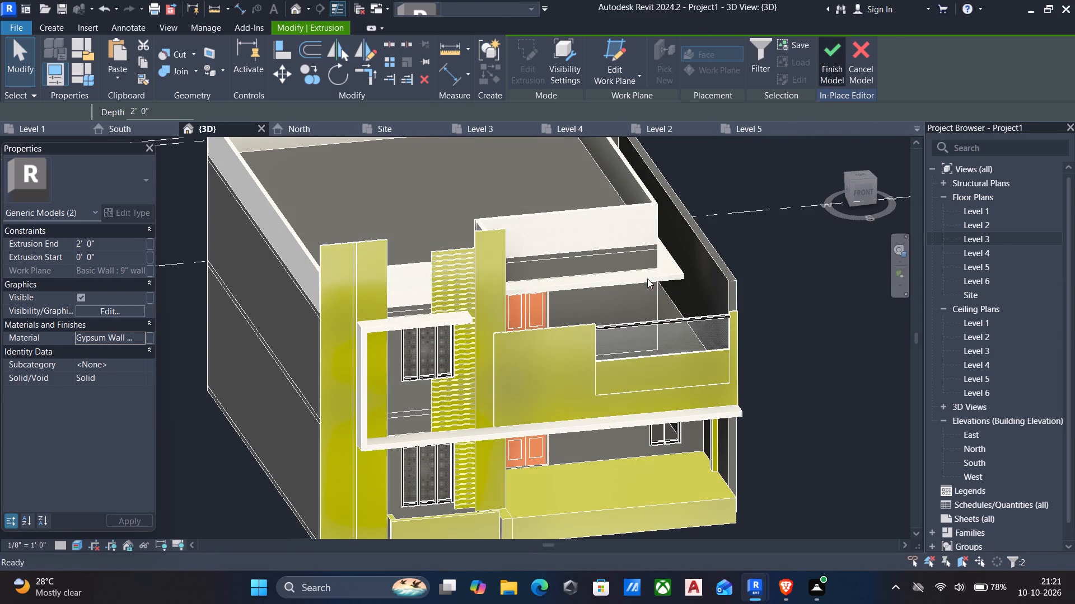
Assign Gypsum Wall Board as the structure layer's material in the Basic Wall 9" wall type and apply it.
{"action": "left_click", "coordinate": [581, 261]}
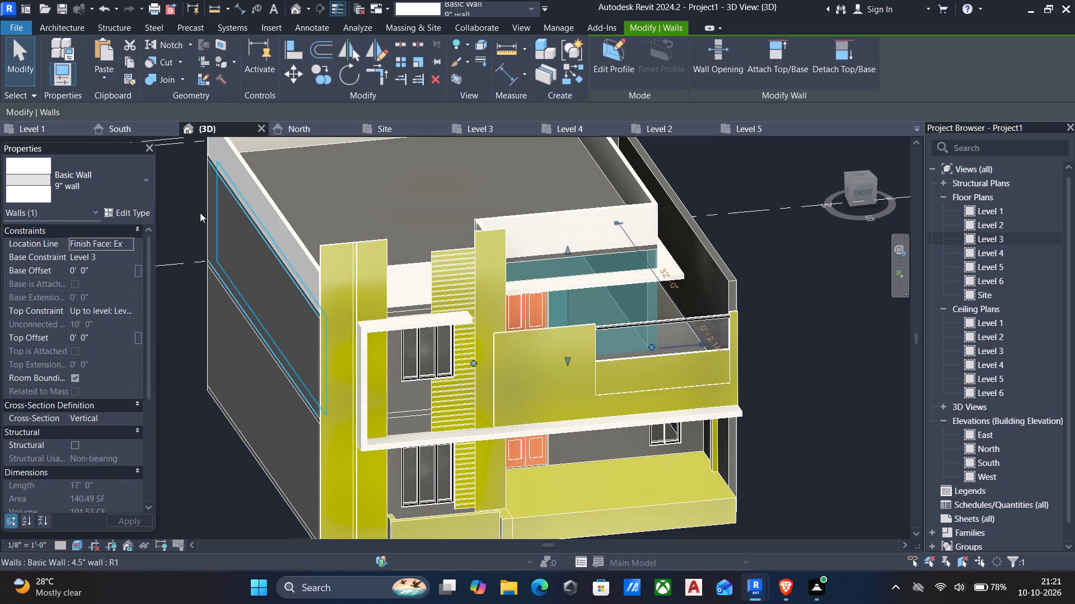
{"action": "left_click", "coordinate": [132, 210]}
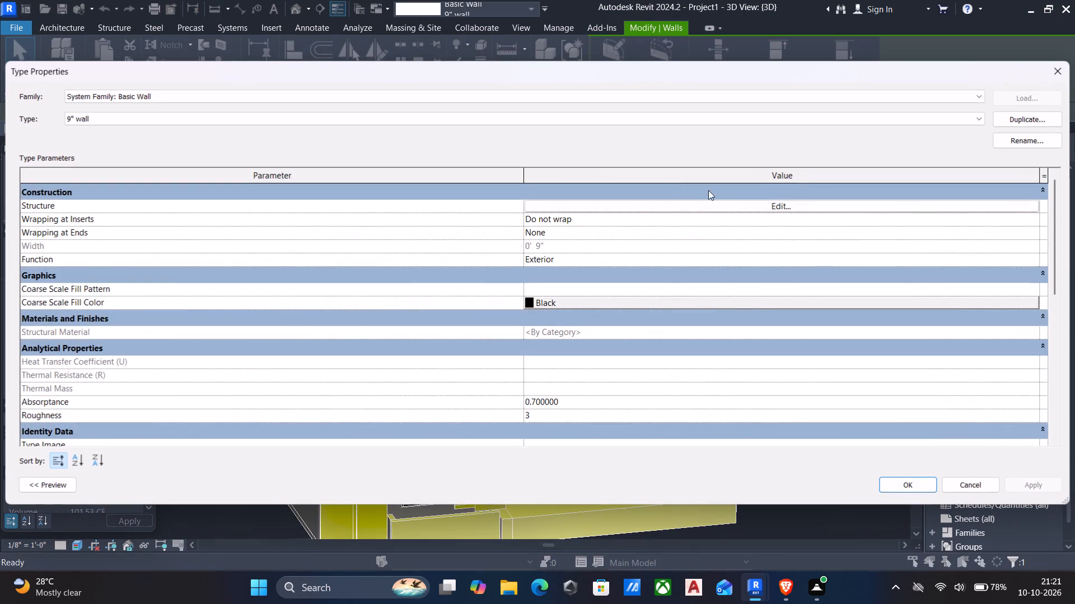
{"action": "left_click", "coordinate": [774, 201]}
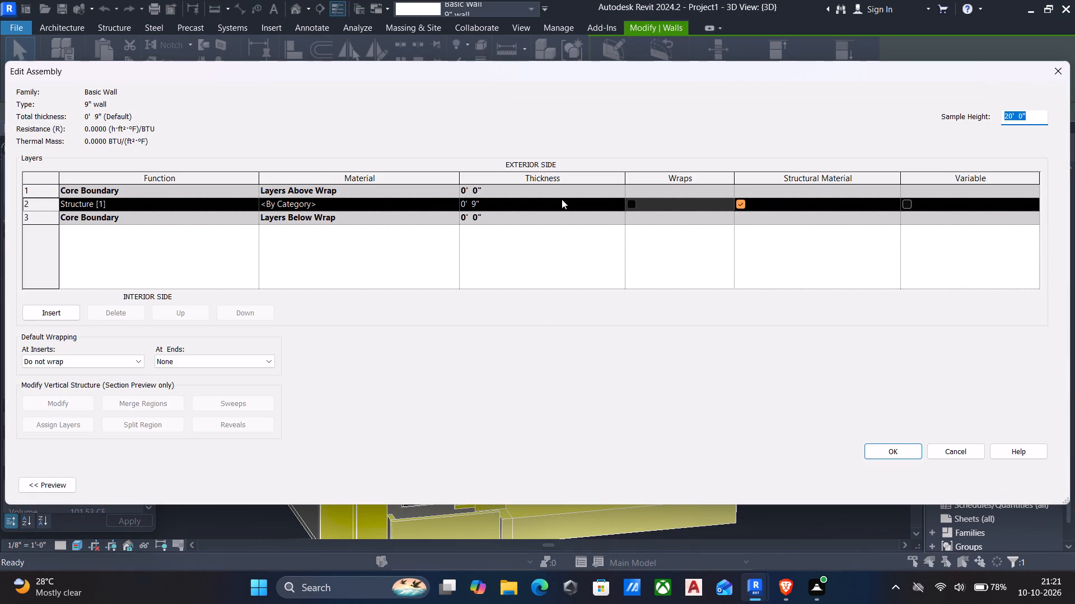
{"action": "left_click", "coordinate": [532, 202]}
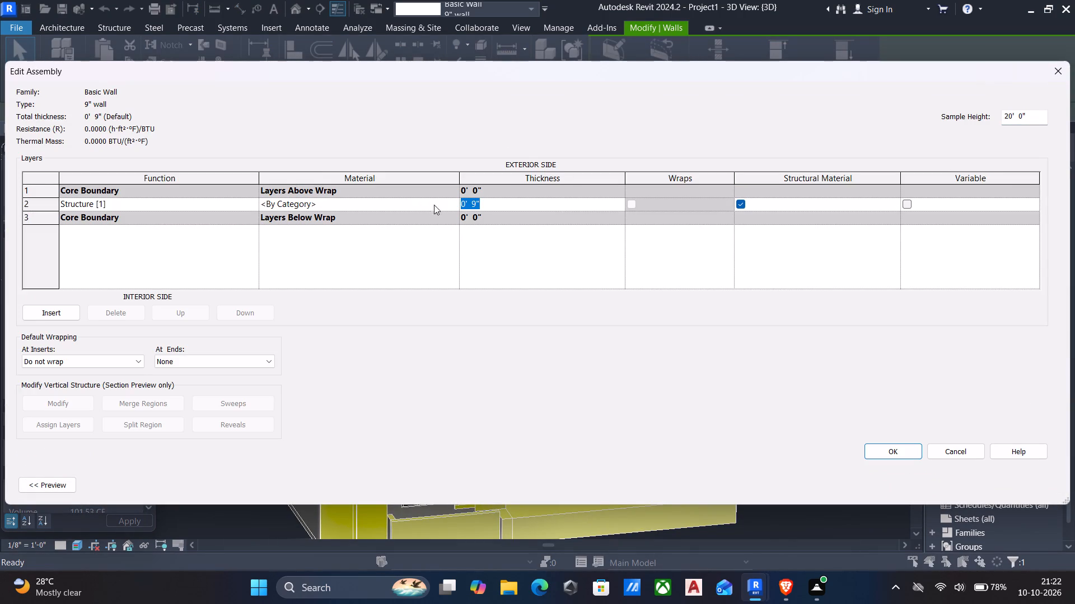
{"action": "left_click", "coordinate": [455, 200]}
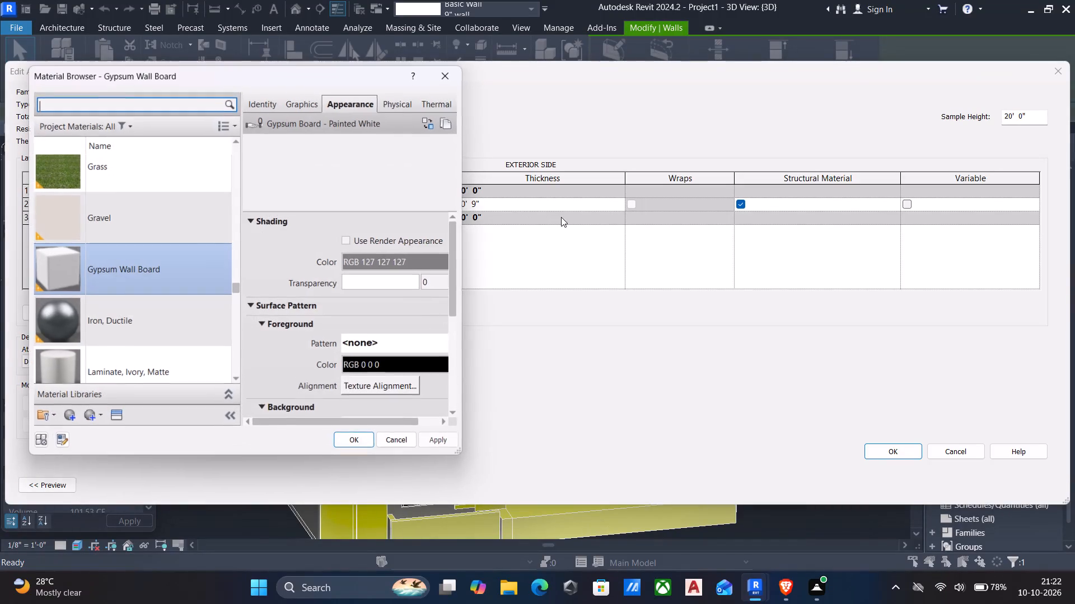
{"action": "left_click", "coordinate": [359, 443]}
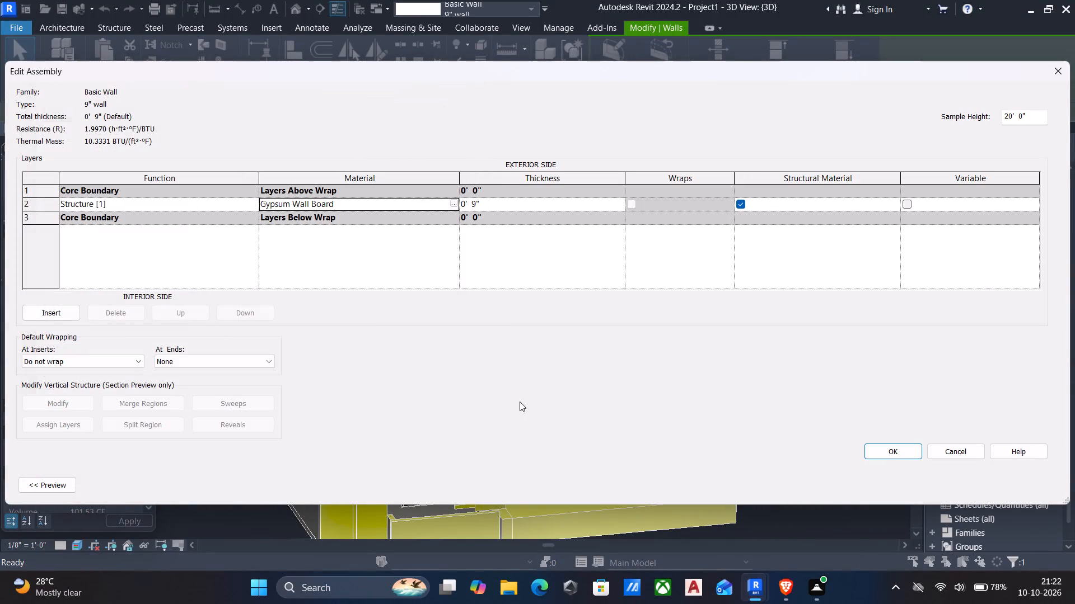
{"action": "left_click", "coordinate": [875, 452]}
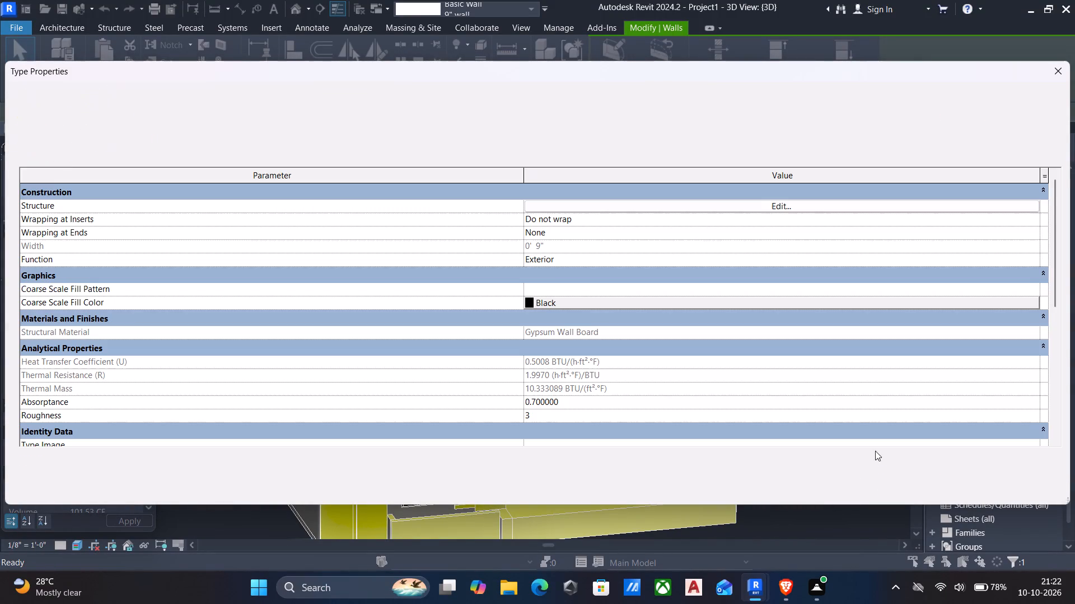
{"action": "left_click", "coordinate": [1050, 484]}
{"action": "left_click", "coordinate": [915, 482]}
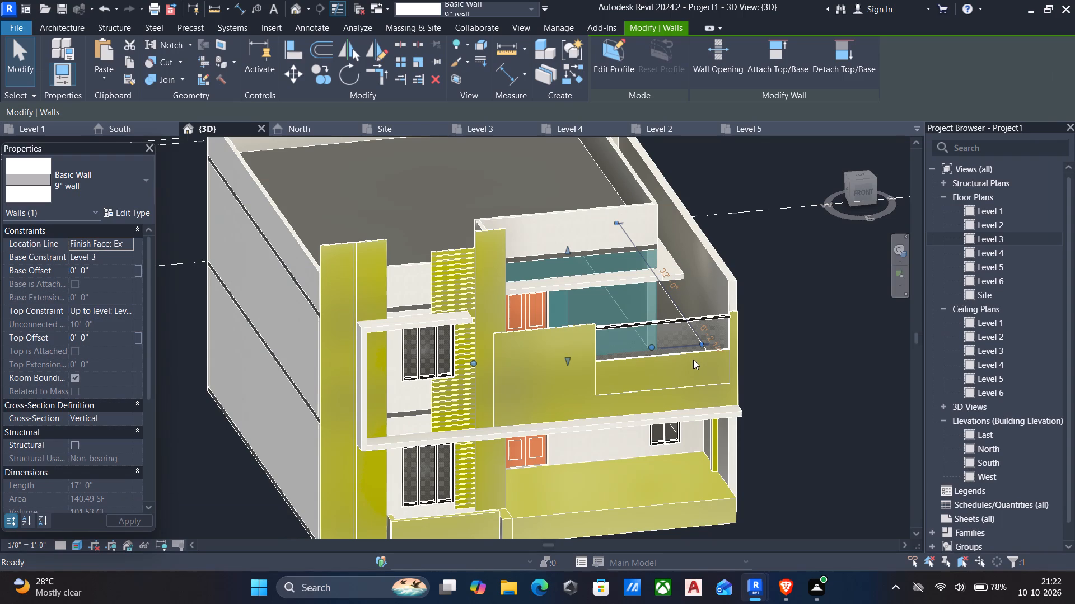
Edit the front base's in-place model, set both low wall extrusions below the ground-floor window to Gypsum Wall Board, and finish the model.
{"action": "middle_click_drag", "start_coordinate": [420, 451], "coordinate": [443, 412]}
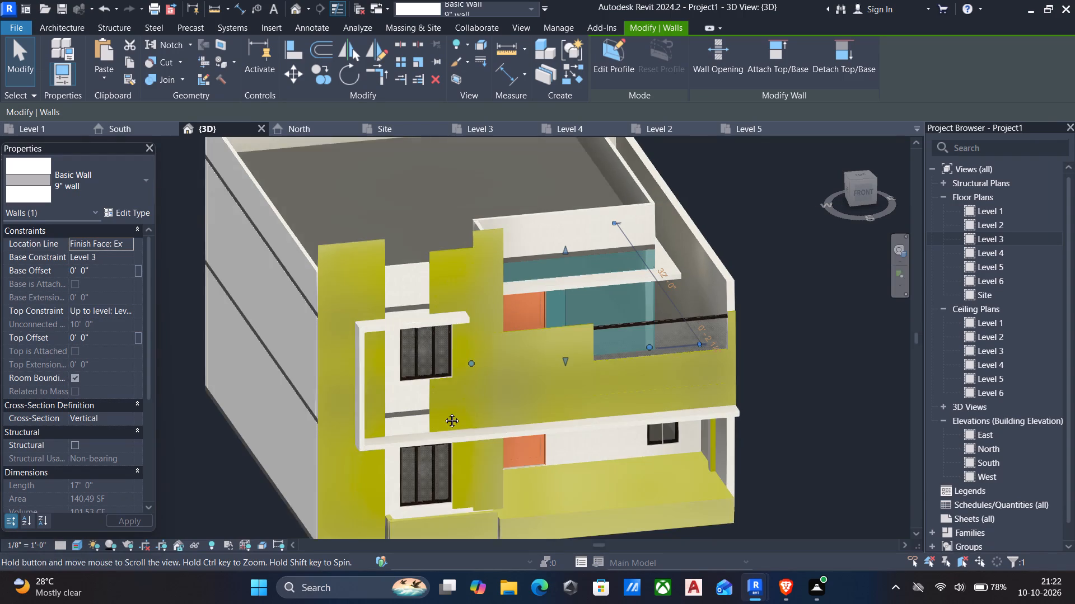
{"action": "middle_click_drag", "start_coordinate": [443, 412], "coordinate": [461, 385]}
{"action": "left_click", "coordinate": [460, 454]}
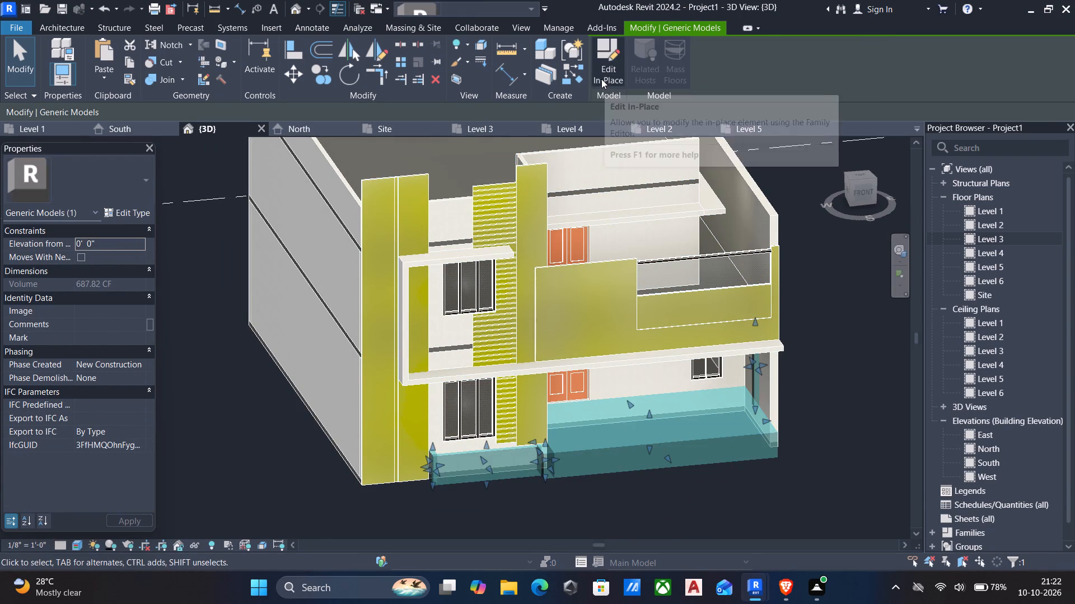
{"action": "left_click", "coordinate": [606, 67]}
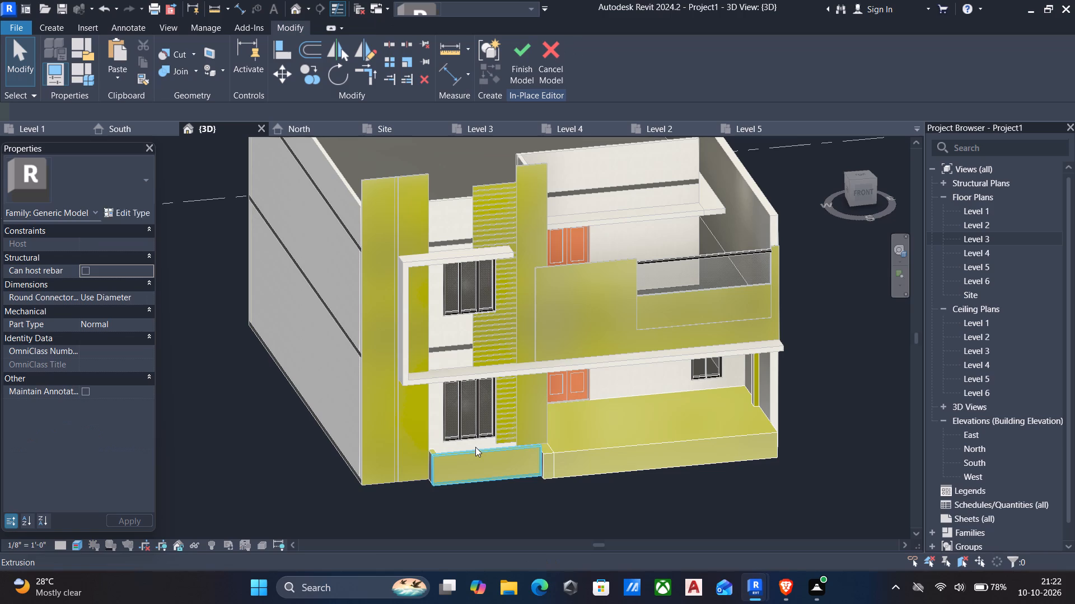
{"action": "left_click", "coordinate": [471, 455]}
{"action": "scroll", "coordinate": [433, 459], "scroll_direction": "up", "scroll_amount": 12}
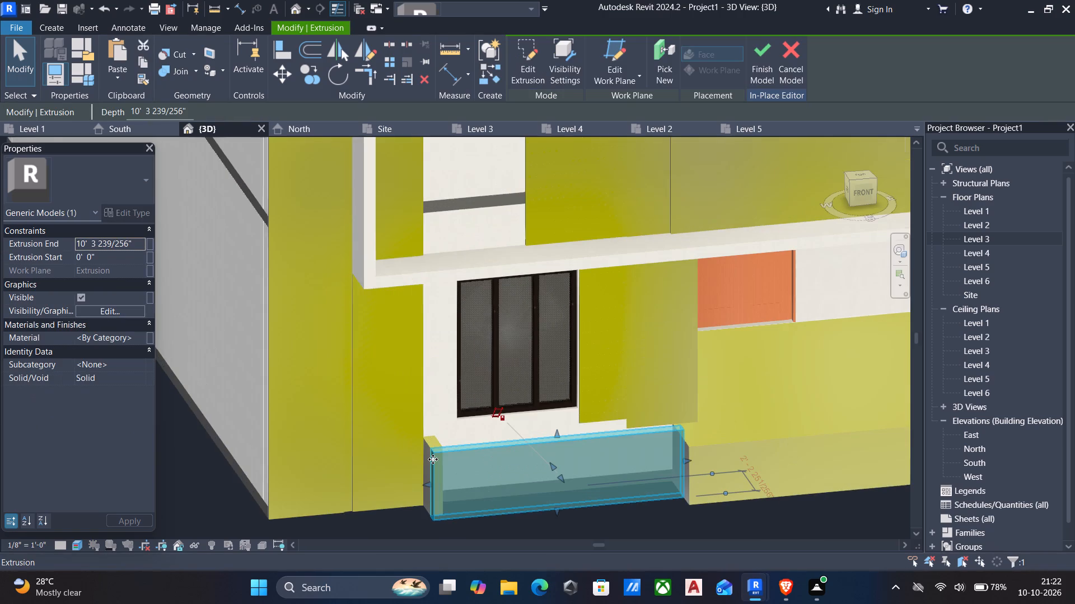
{"action": "left_click", "coordinate": [420, 423], "text": "ctrl"}
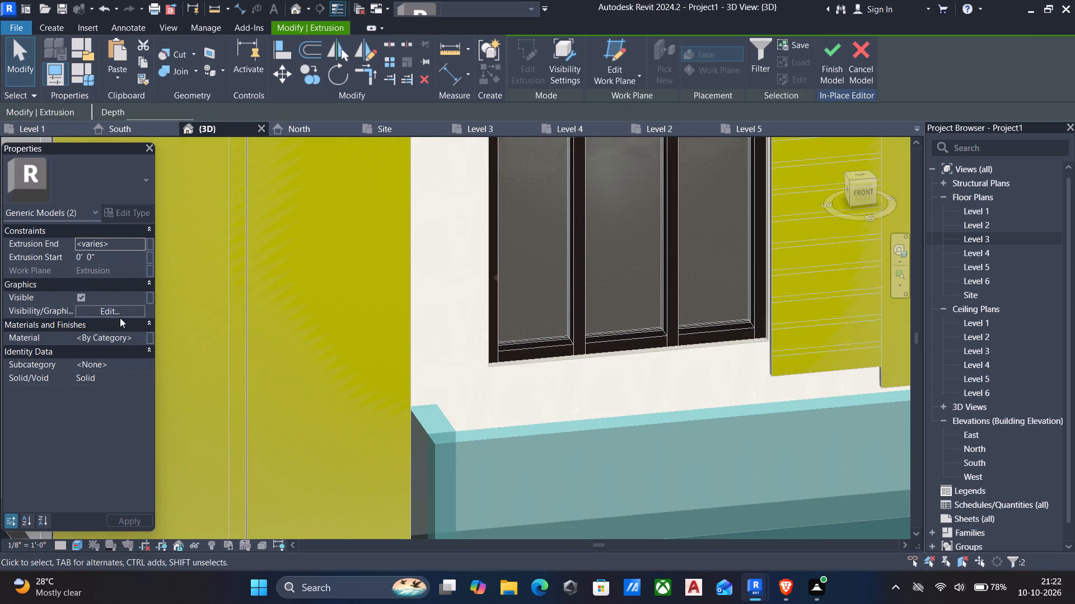
{"action": "left_click", "coordinate": [137, 336]}
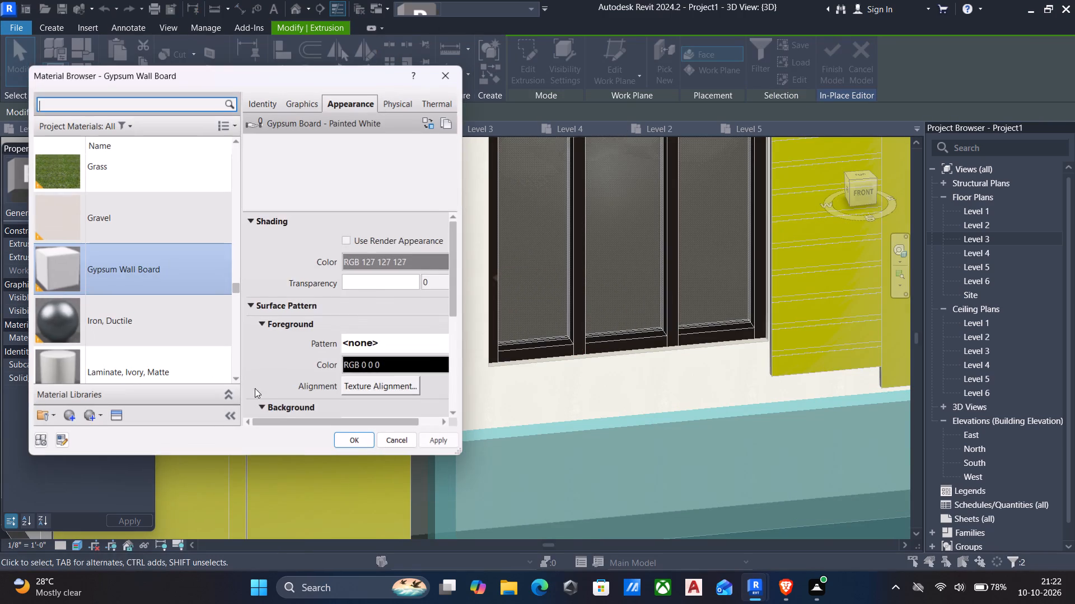
{"action": "left_click", "coordinate": [347, 436]}
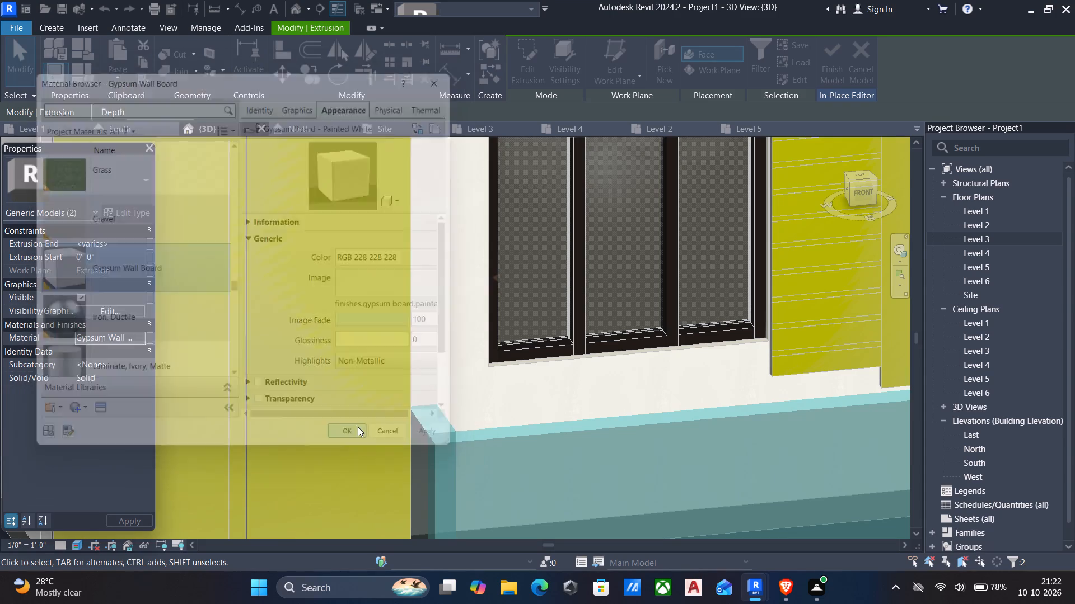
{"action": "scroll", "coordinate": [788, 248], "scroll_direction": "down", "scroll_amount": 6}
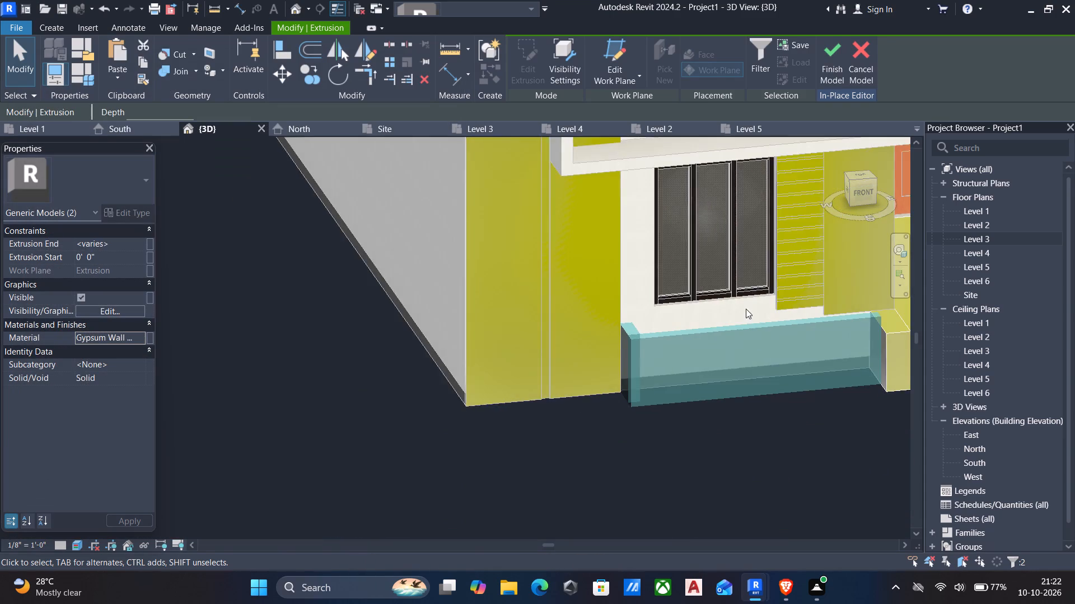
{"action": "middle_click_drag", "start_coordinate": [744, 311], "coordinate": [687, 362]}
{"action": "scroll", "coordinate": [676, 347], "scroll_direction": "down", "scroll_amount": 4}
{"action": "middle_click", "coordinate": [675, 344]}
{"action": "middle_click_drag", "start_coordinate": [671, 347], "coordinate": [590, 403]}
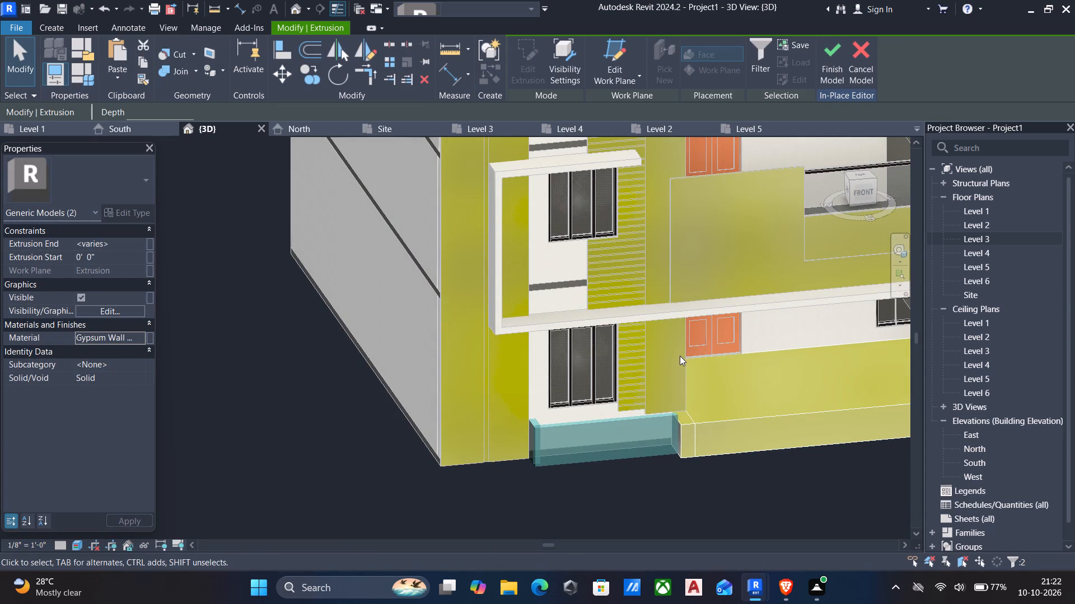
{"action": "left_click", "coordinate": [830, 53]}
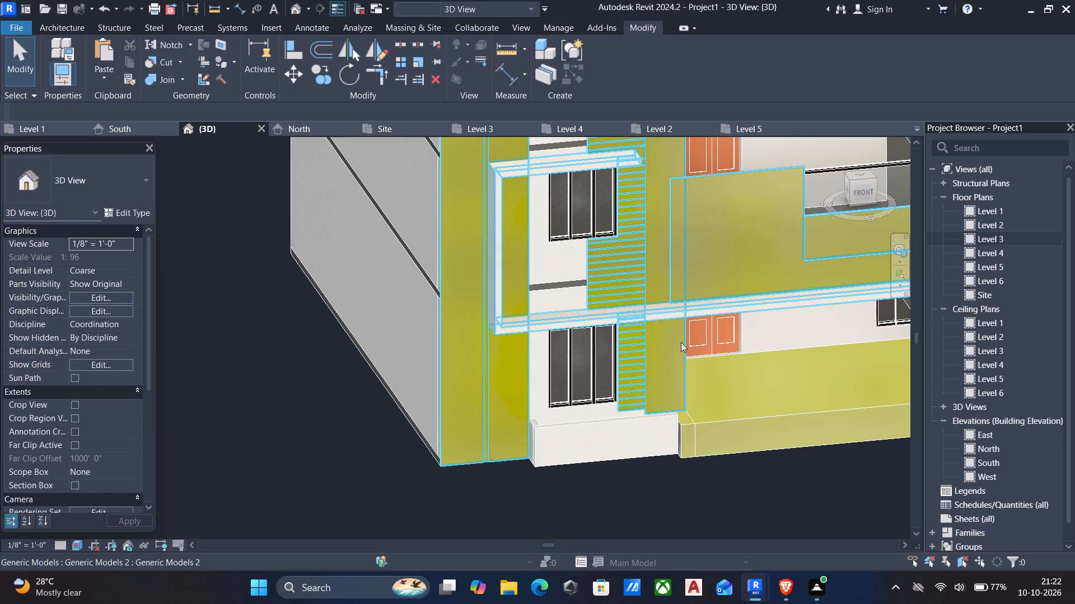
Edit the facade's in-place model, set the tall vertical panel between the slats and the doors to Gypsum Wall Board, and finish the model.
{"action": "left_click", "coordinate": [681, 344]}
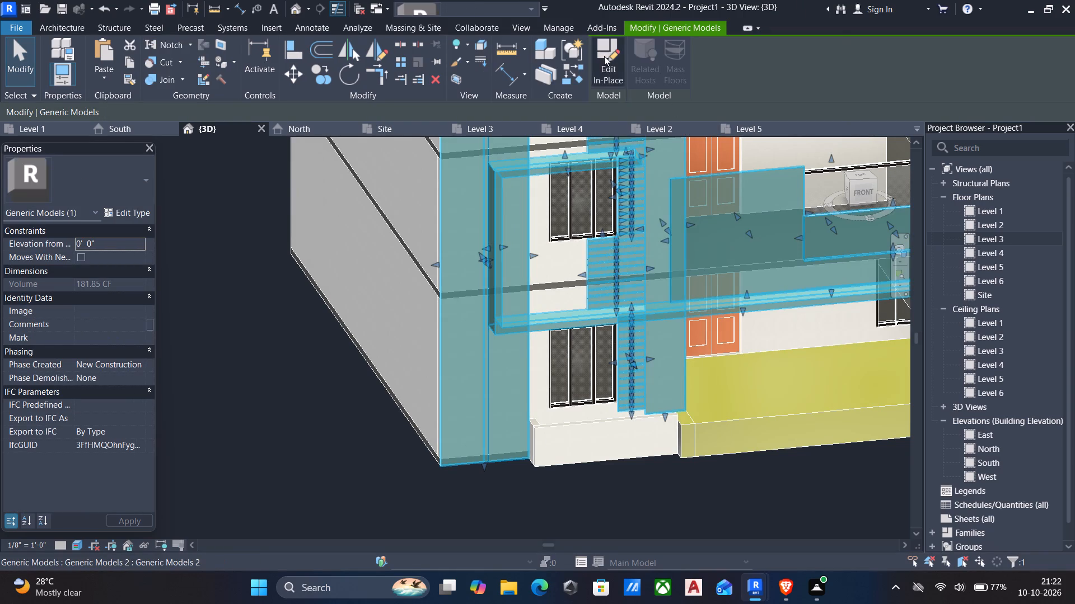
{"action": "left_click", "coordinate": [604, 55]}
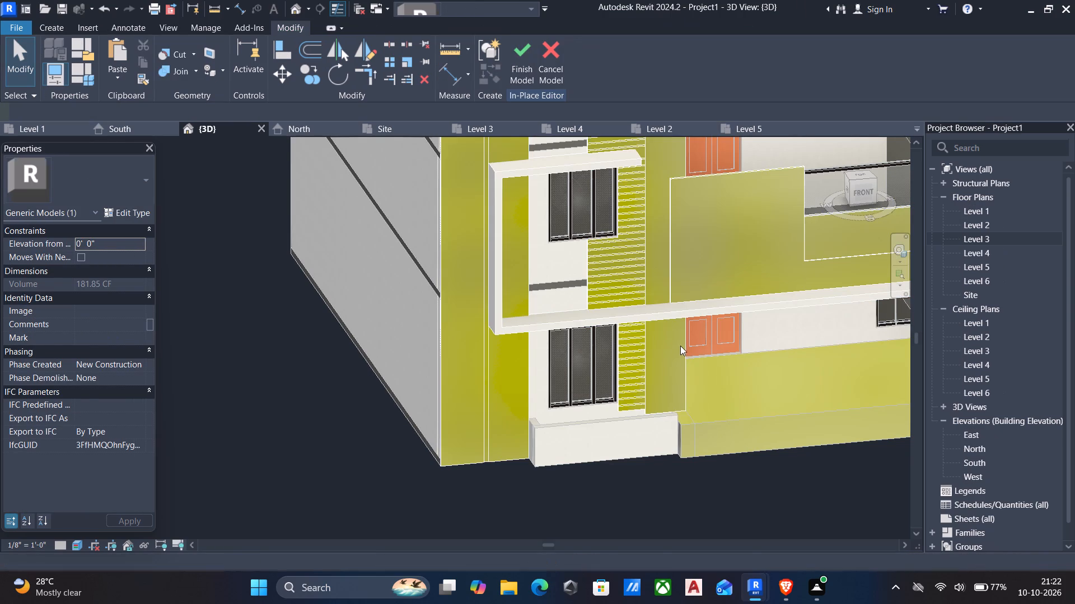
{"action": "left_click", "coordinate": [682, 343]}
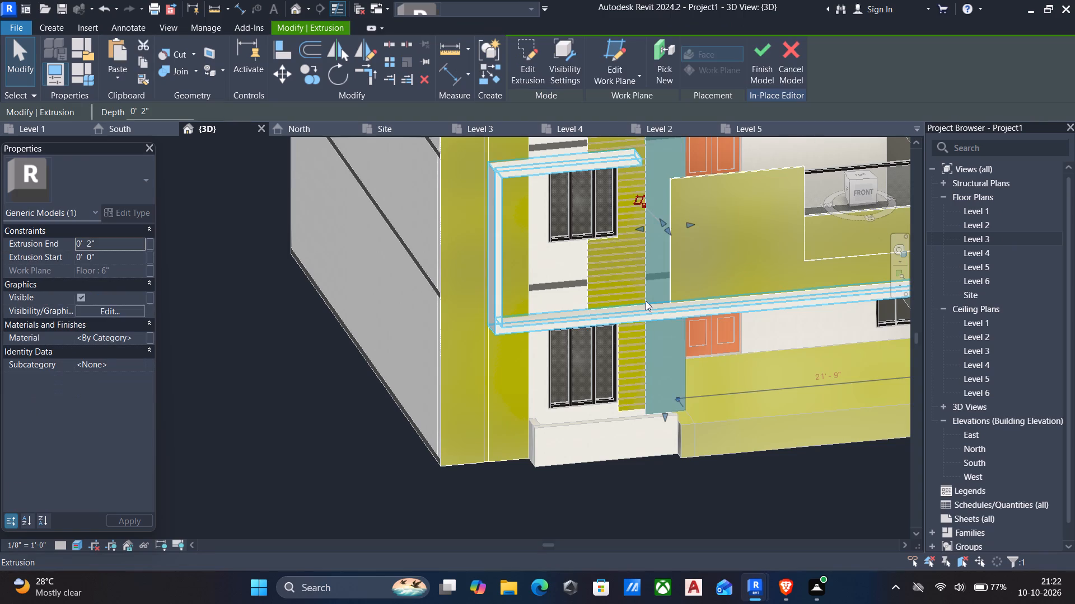
{"action": "left_click", "coordinate": [143, 336]}
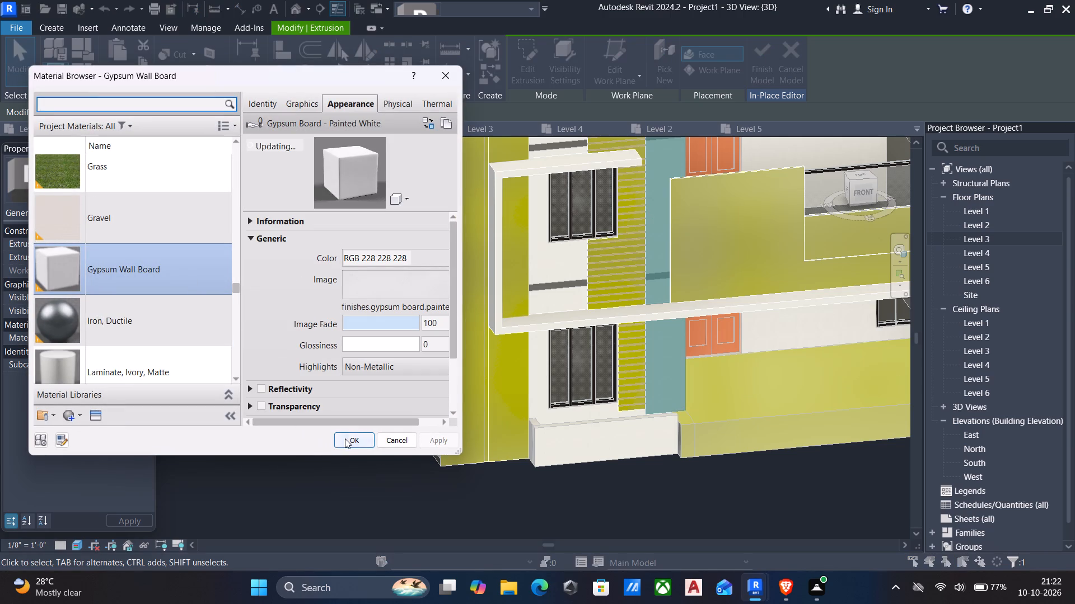
{"action": "left_click", "coordinate": [345, 438]}
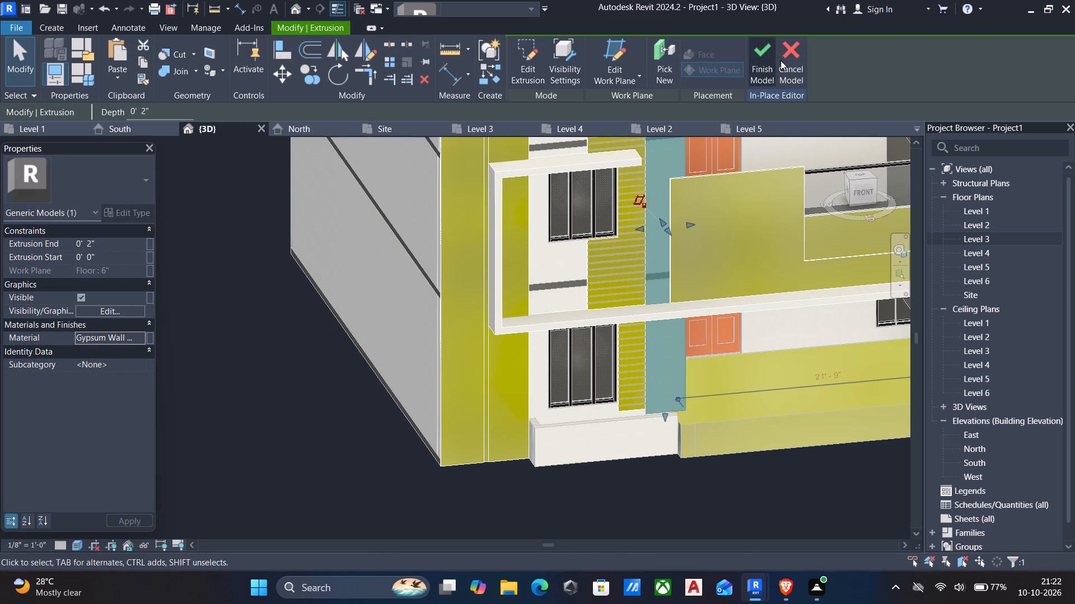
{"action": "left_click", "coordinate": [762, 54]}
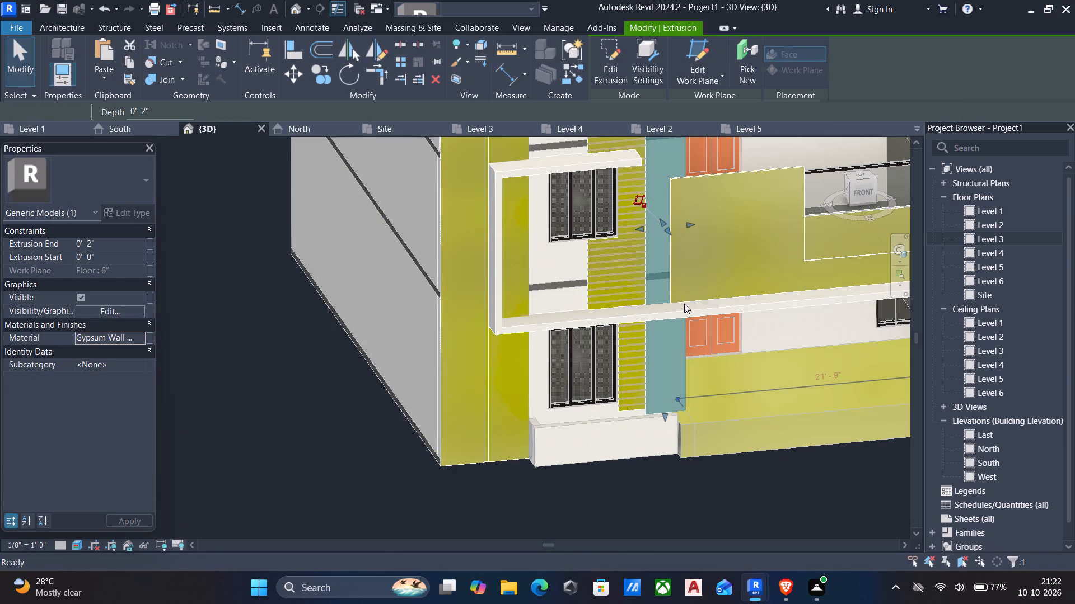
Assign Gypsum Wall Board as the structure layer's material in the Floor 6" type of the Level 4 slab and apply it.
{"action": "scroll", "coordinate": [717, 343], "scroll_direction": "down", "scroll_amount": 3}
{"action": "middle_click_drag", "start_coordinate": [713, 350], "coordinate": [593, 424]}
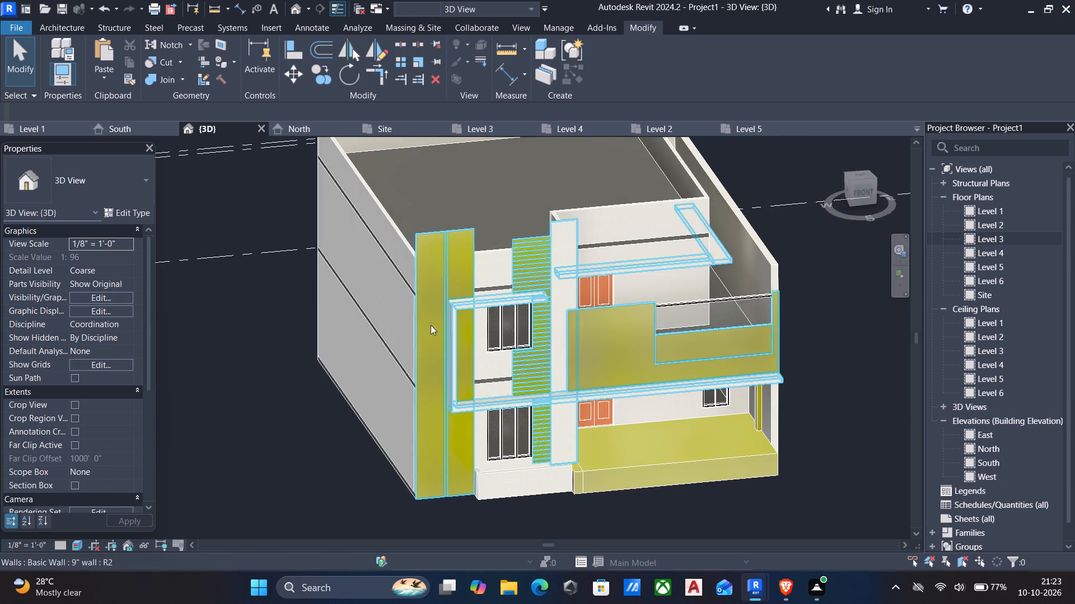
{"action": "left_click", "coordinate": [397, 358]}
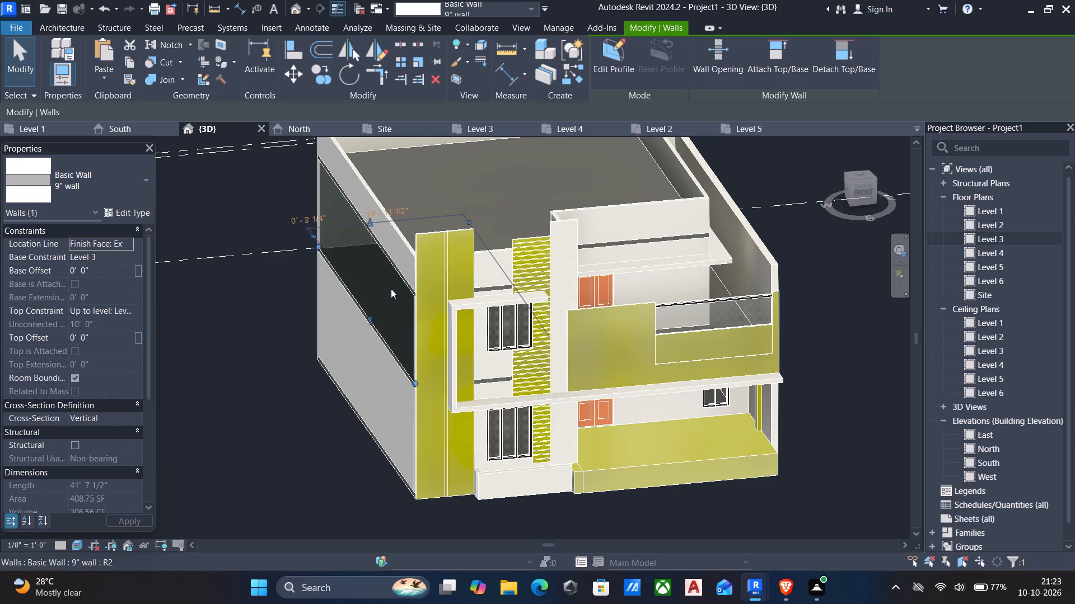
{"action": "left_click", "coordinate": [616, 242]}
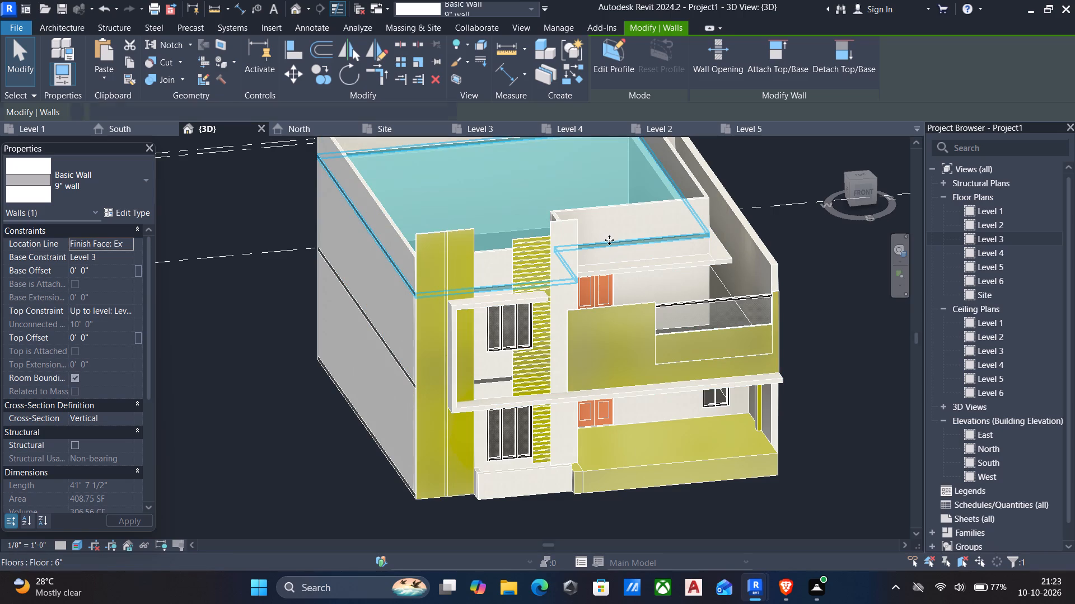
{"action": "left_click", "coordinate": [132, 210]}
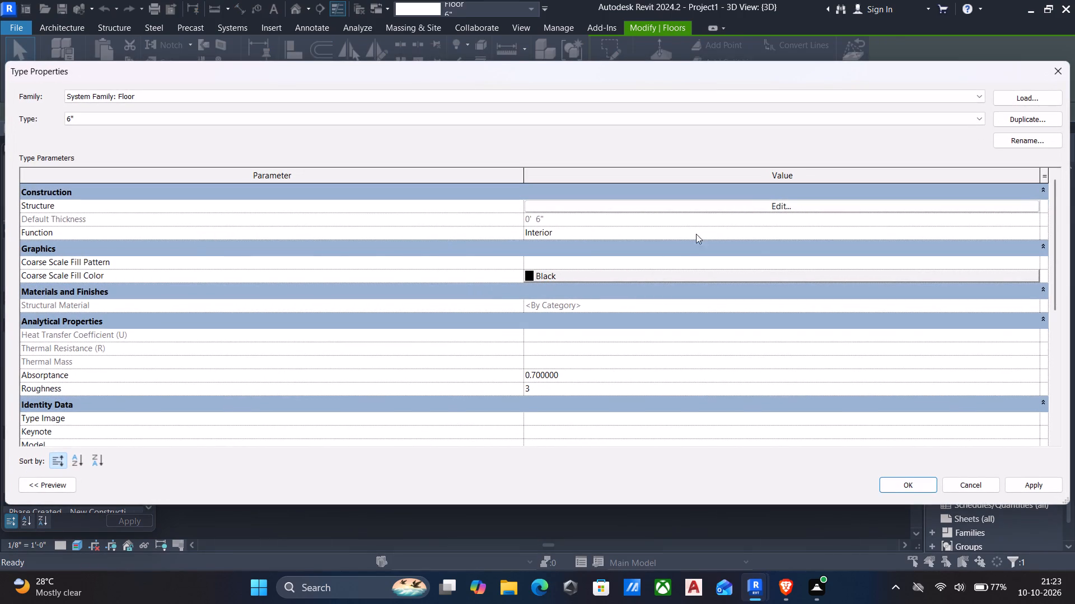
{"action": "left_click", "coordinate": [783, 202]}
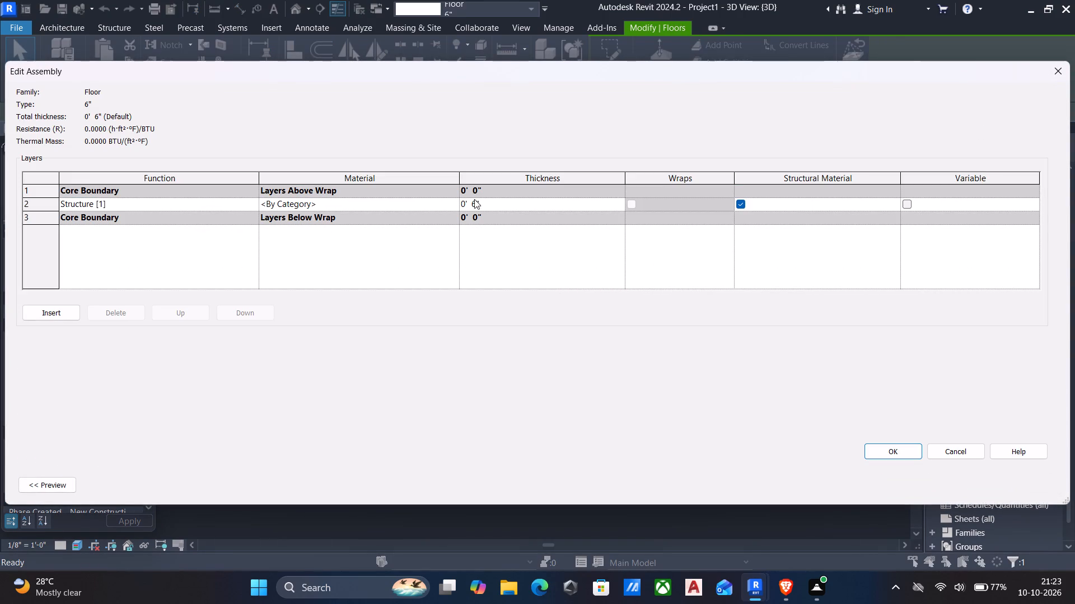
{"action": "left_click", "coordinate": [451, 203]}
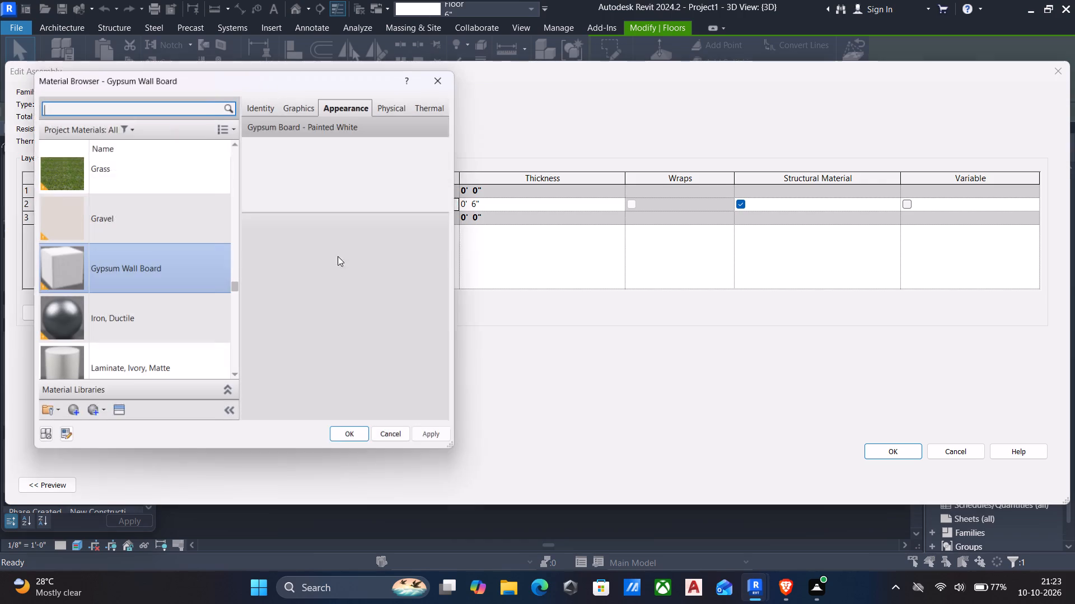
{"action": "left_click", "coordinate": [352, 440]}
{"action": "left_click", "coordinate": [888, 453]}
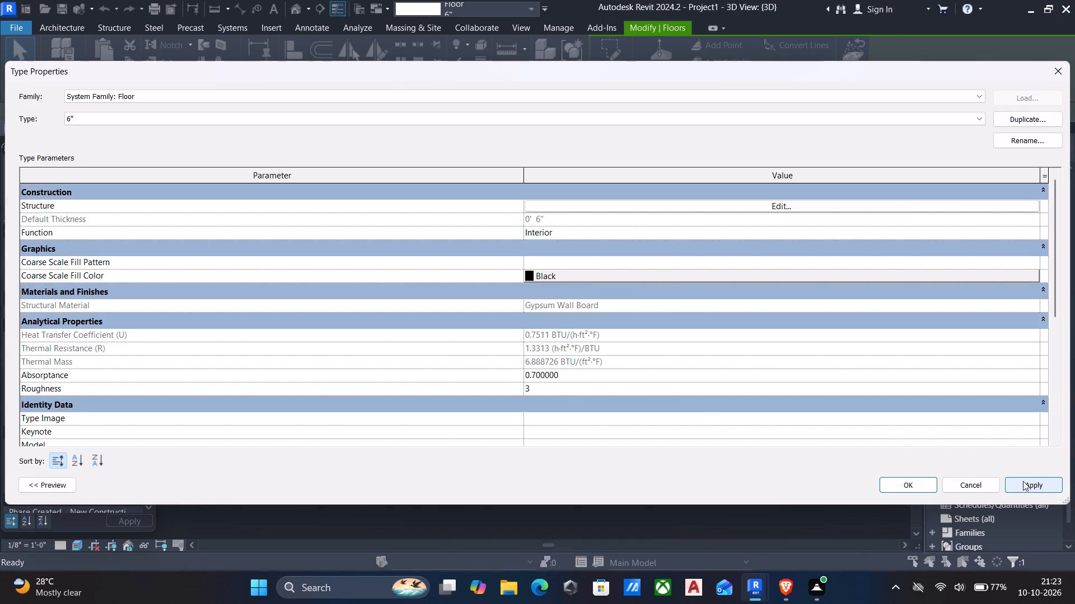
{"action": "left_click", "coordinate": [1023, 481]}
{"action": "left_click", "coordinate": [908, 484]}
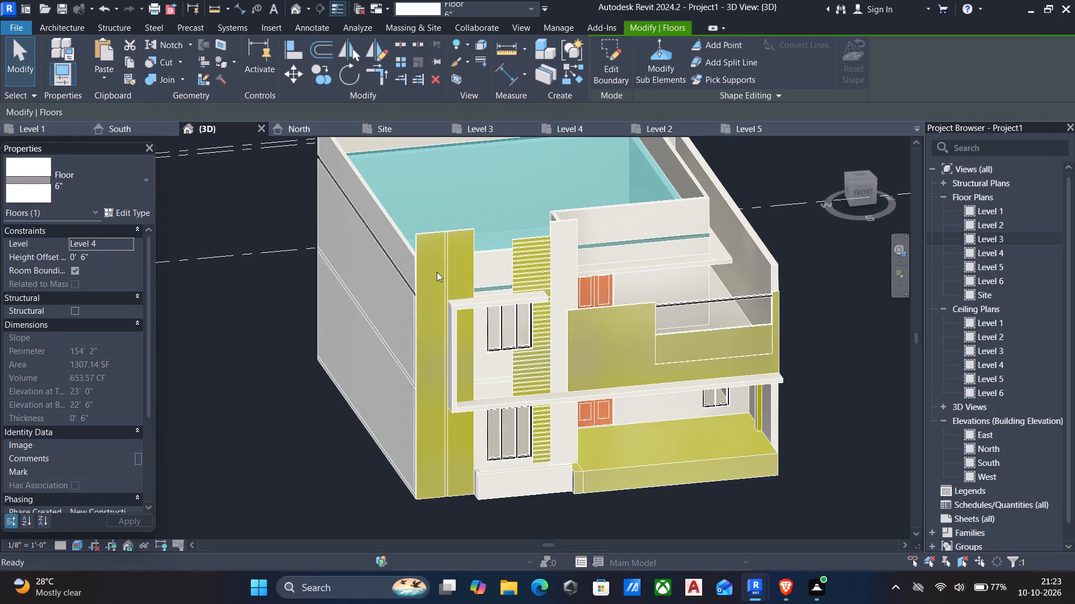
{"action": "key", "text": "Escape"}
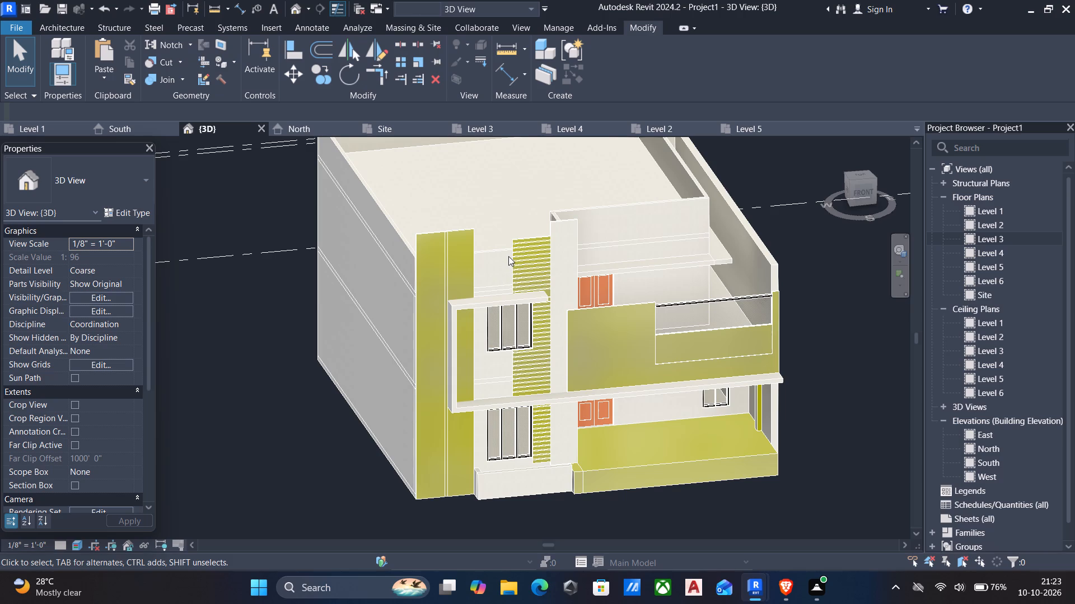
Edit the facade's in-place model and create a new material named woodd for both horizontal-slat extrusions beside the windows.
{"action": "left_click", "coordinate": [525, 243]}
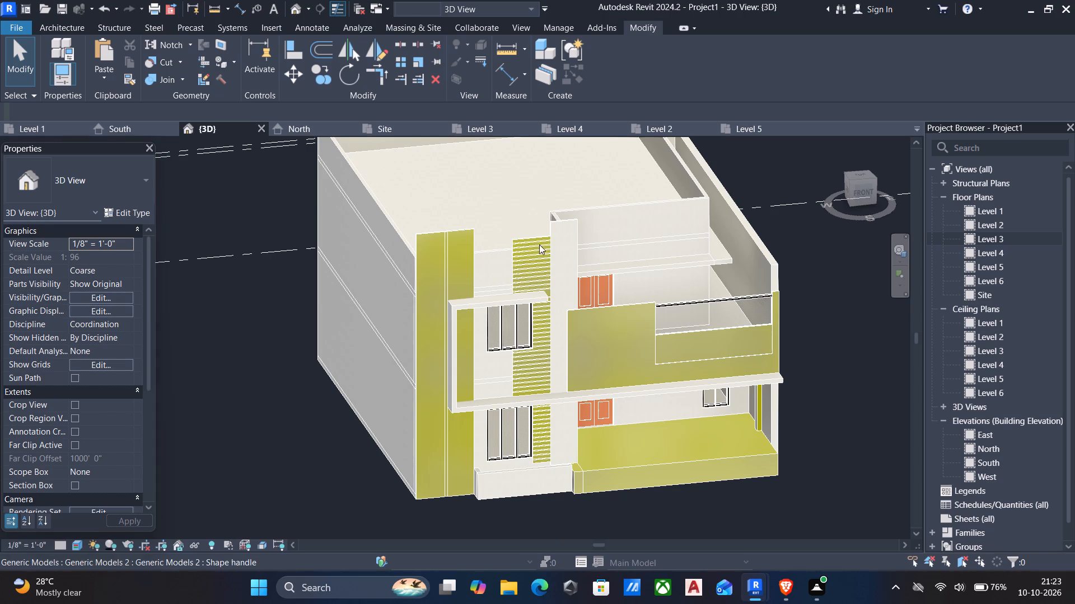
{"action": "left_click", "coordinate": [610, 55]}
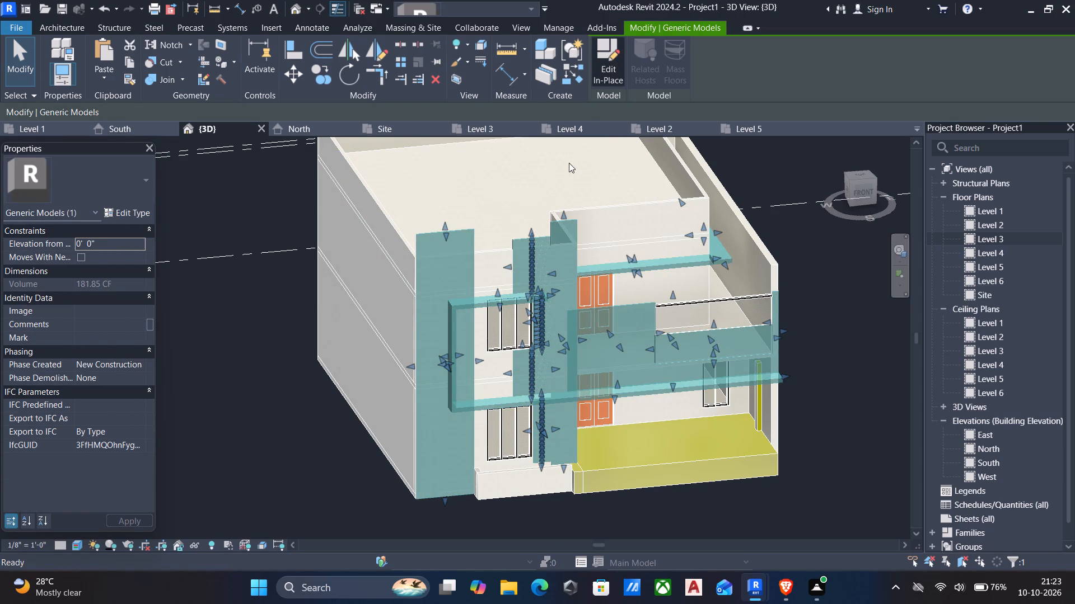
{"action": "left_click", "coordinate": [517, 247]}
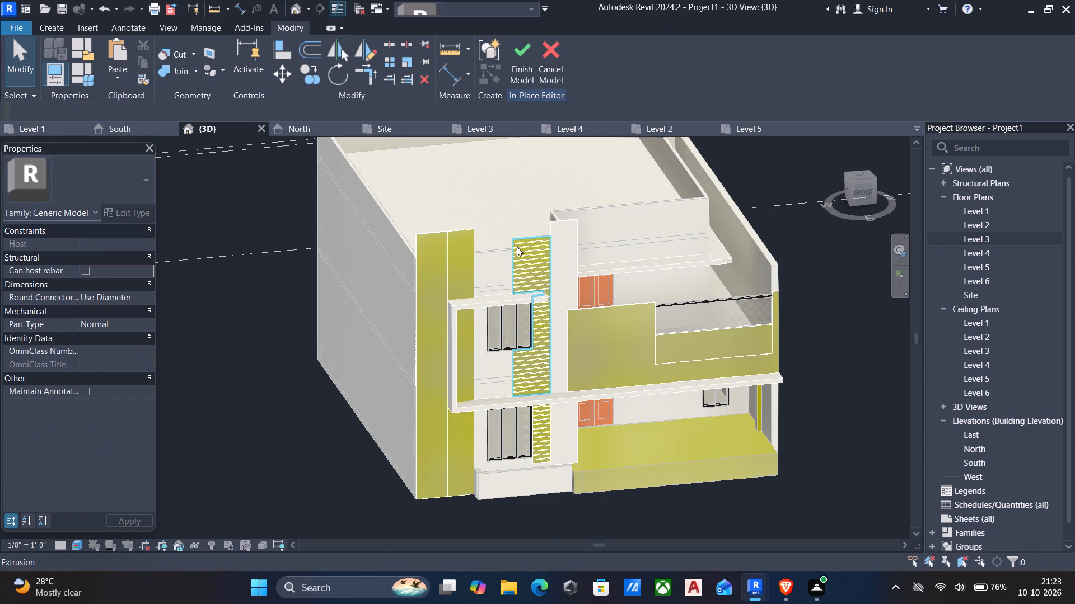
{"action": "left_click", "coordinate": [541, 446], "text": "ctrl"}
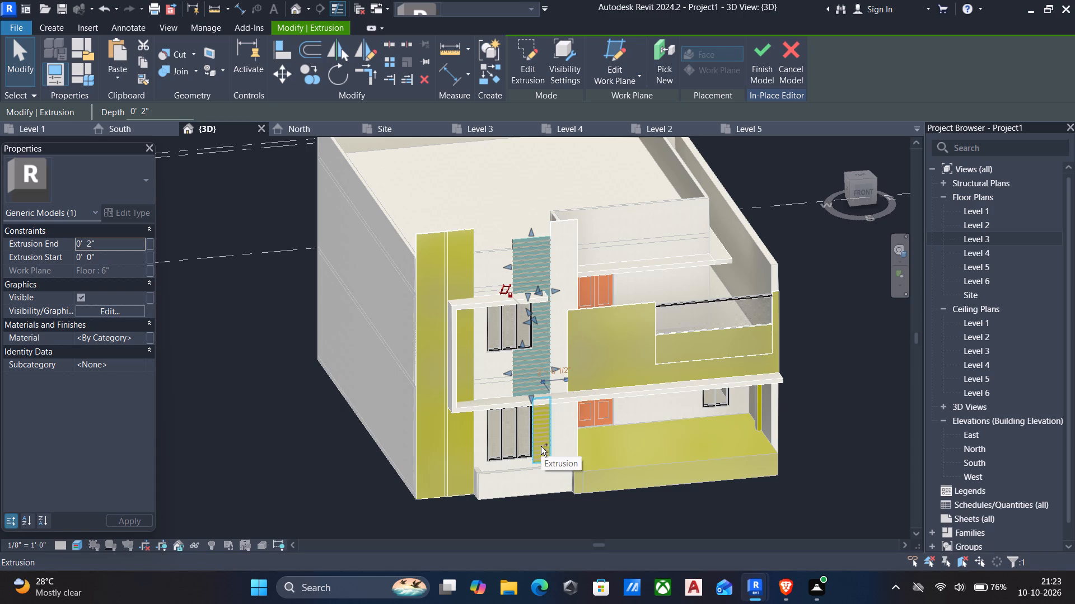
{"action": "left_click", "coordinate": [541, 446], "text": "ctrl"}
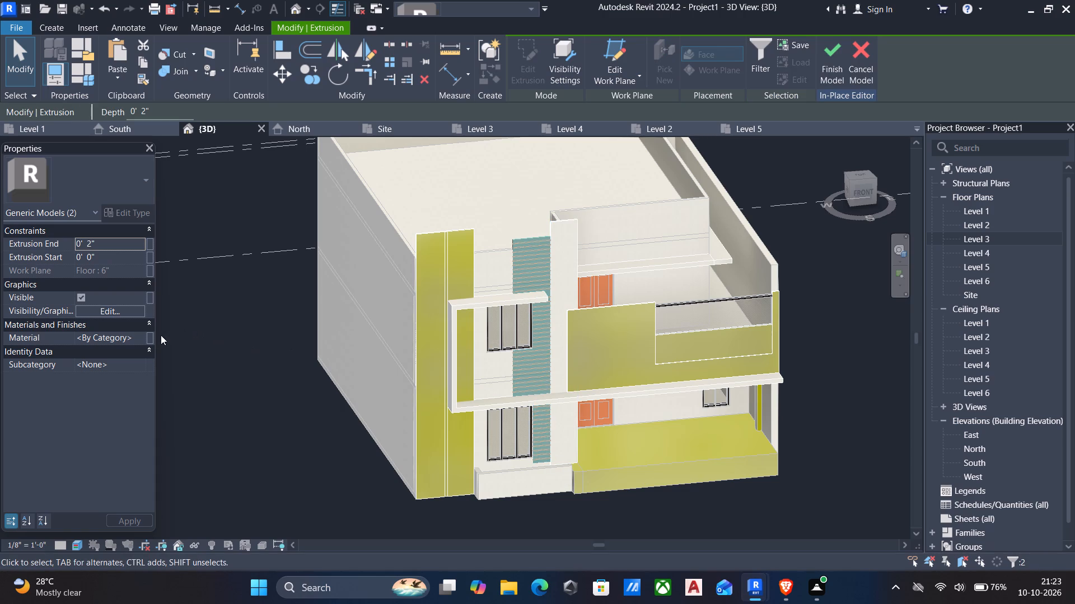
{"action": "left_click", "coordinate": [139, 336]}
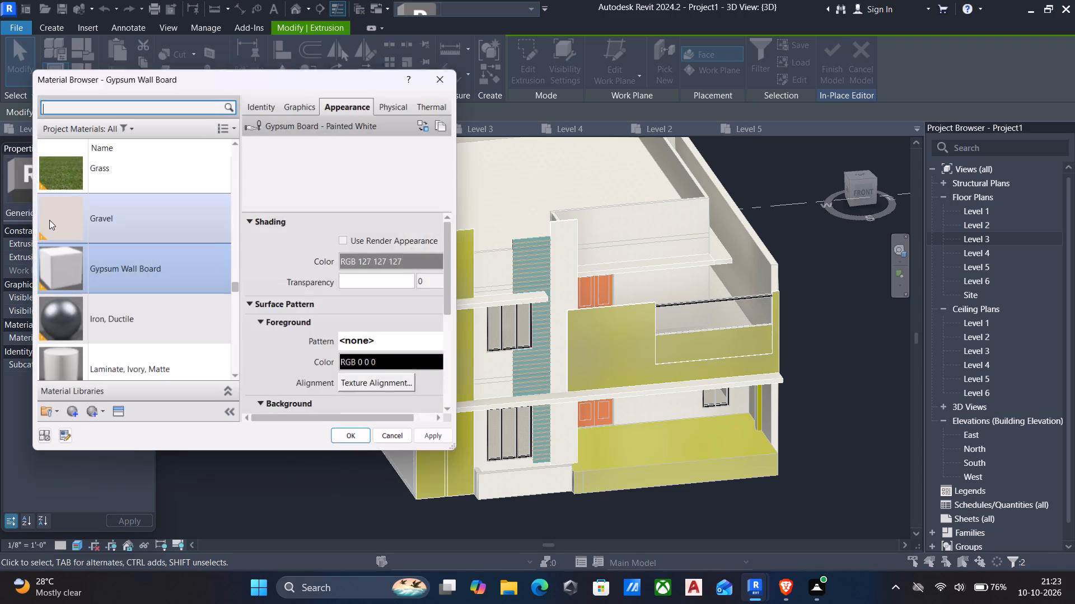
{"action": "left_click", "coordinate": [73, 416]}
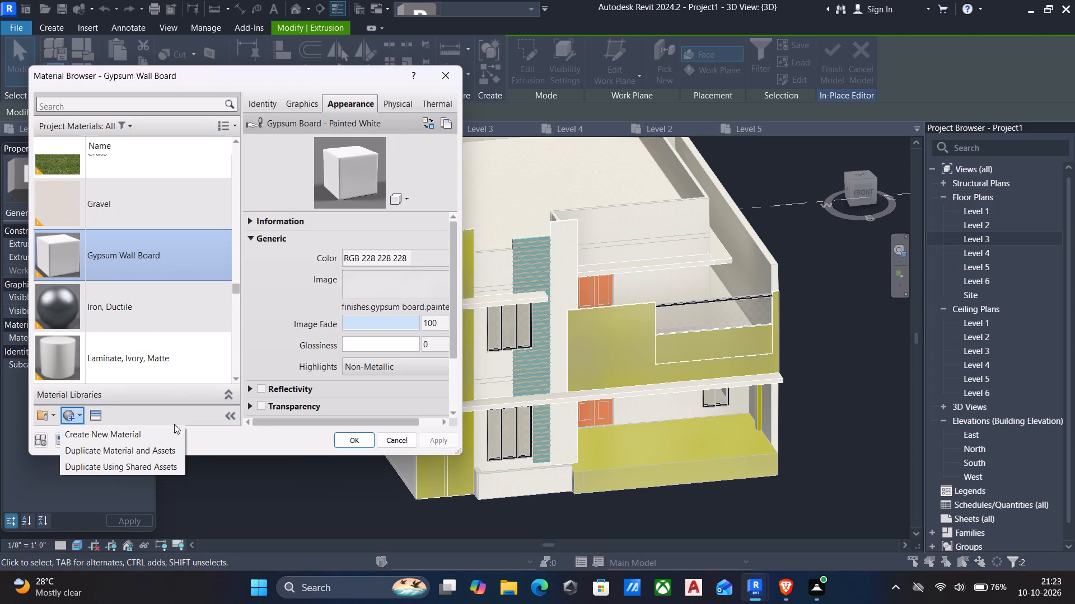
{"action": "left_click", "coordinate": [72, 437]}
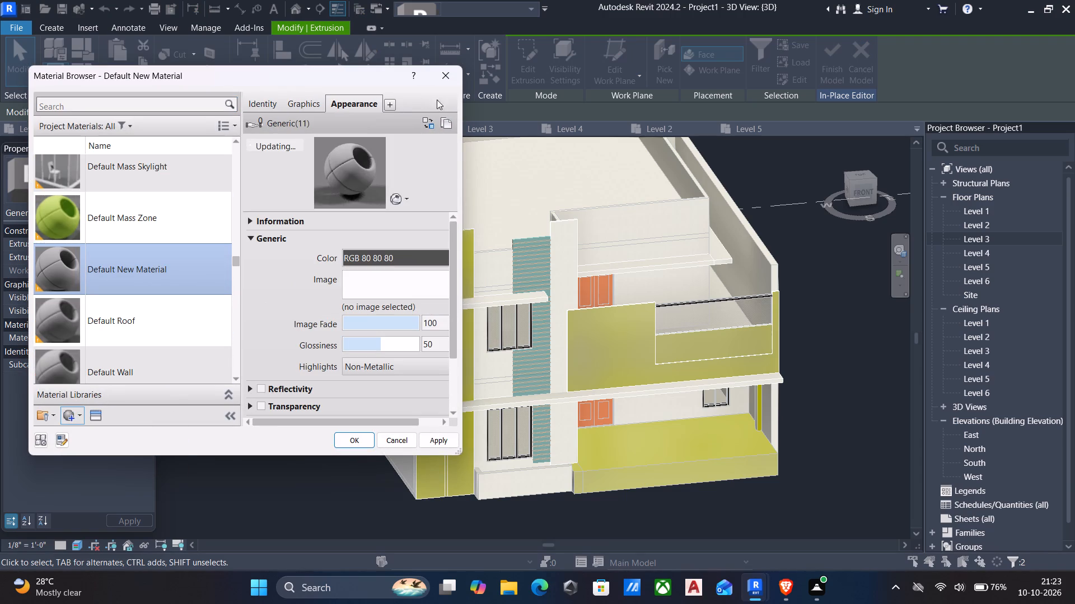
{"action": "left_click", "coordinate": [258, 98]}
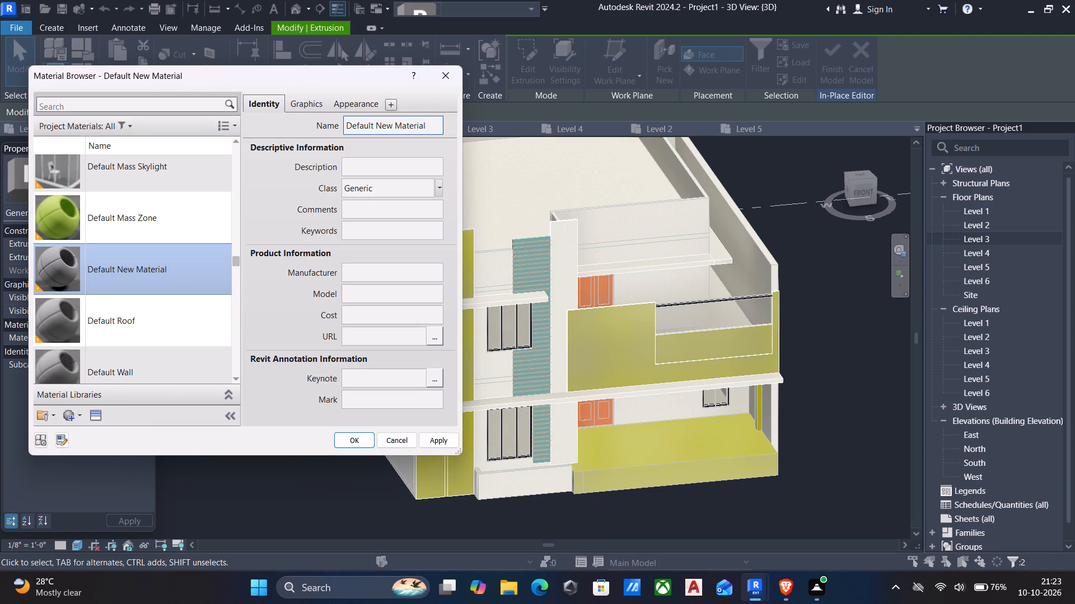
{"action": "left_click", "coordinate": [431, 127]}
{"action": "type", "text": "woodd"}
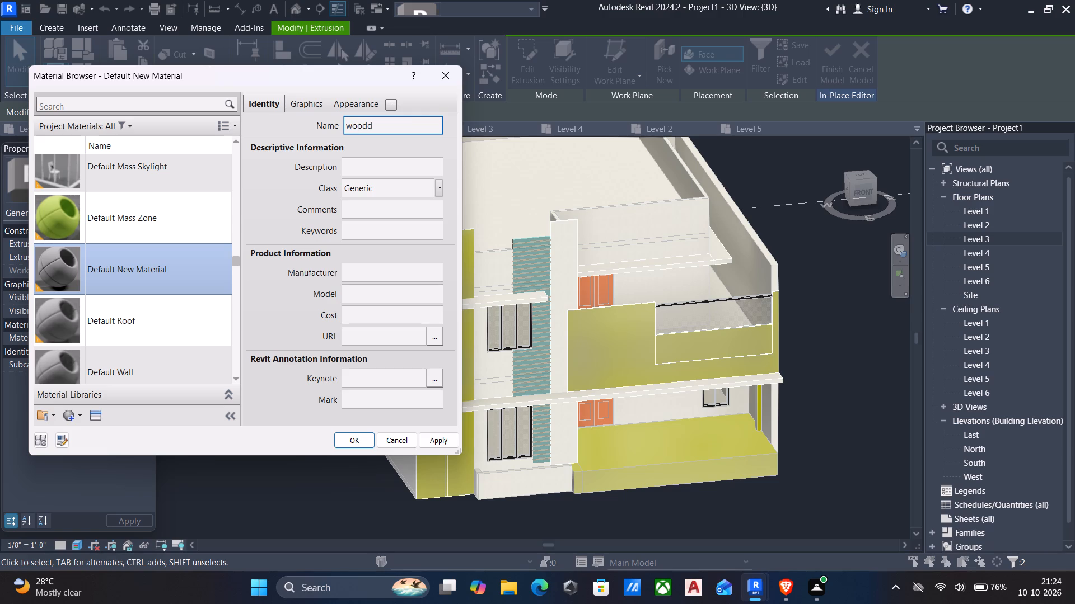
{"action": "left_click", "coordinate": [440, 443]}
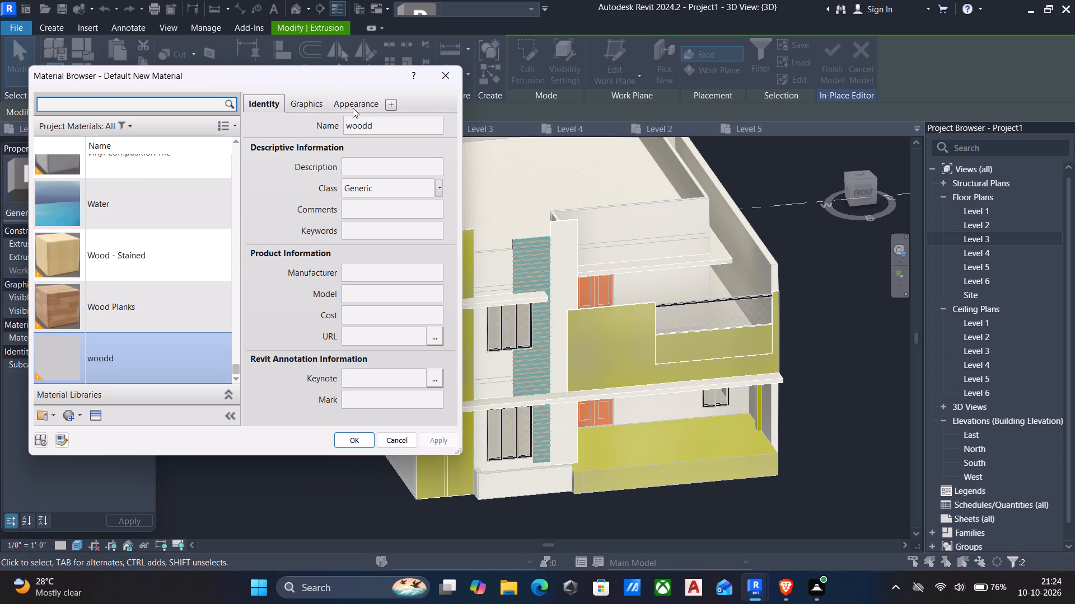
Open the Asset Browser from woodd's appearance settings and expand the Appearance Library categories.
{"action": "left_click", "coordinate": [349, 103]}
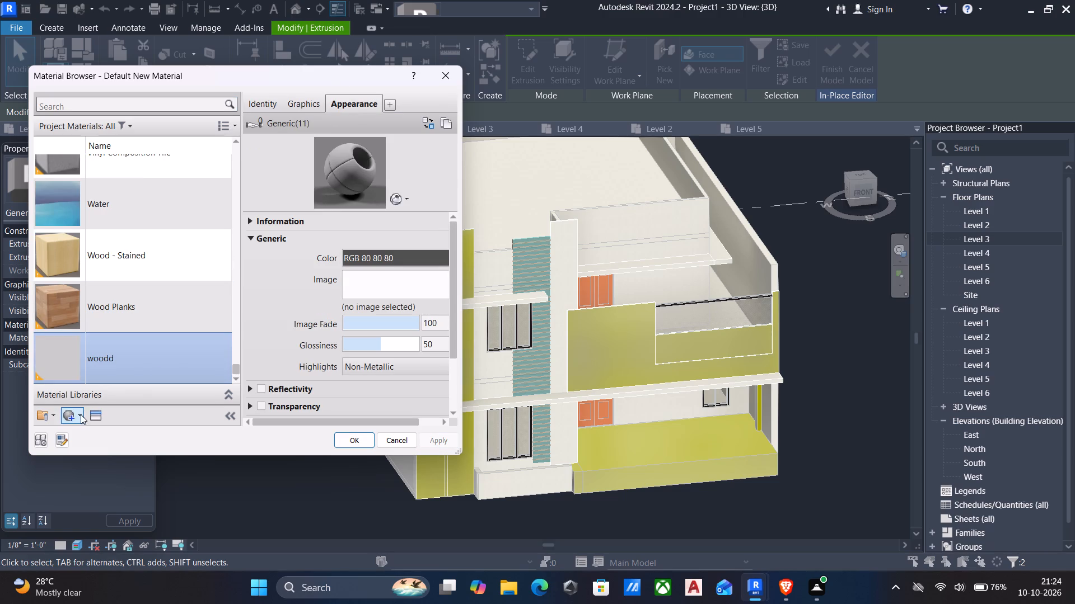
{"action": "left_click", "coordinate": [90, 416]}
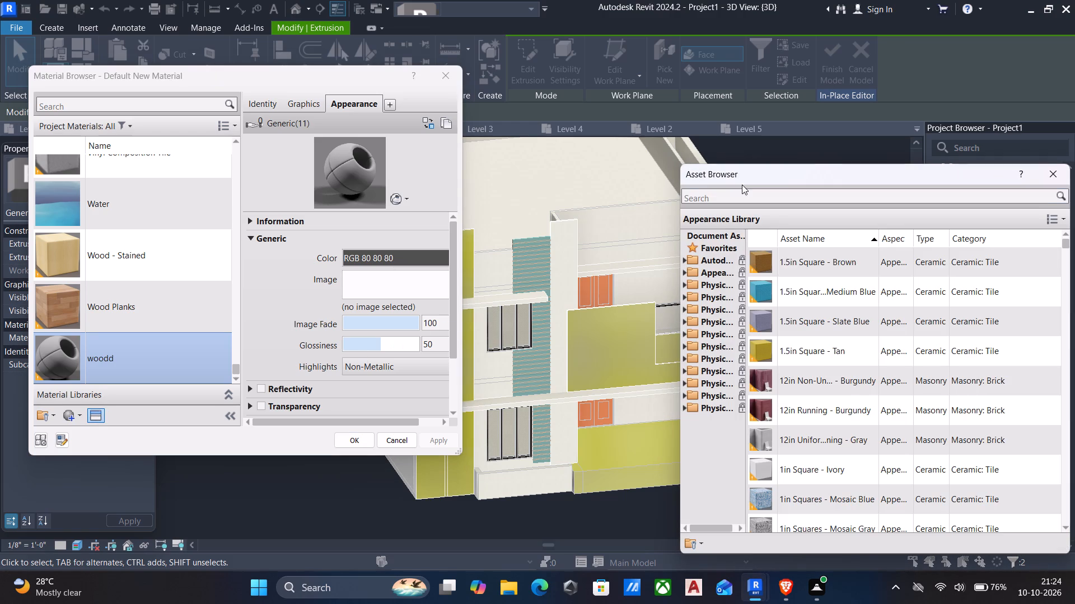
{"action": "left_click", "coordinate": [686, 269]}
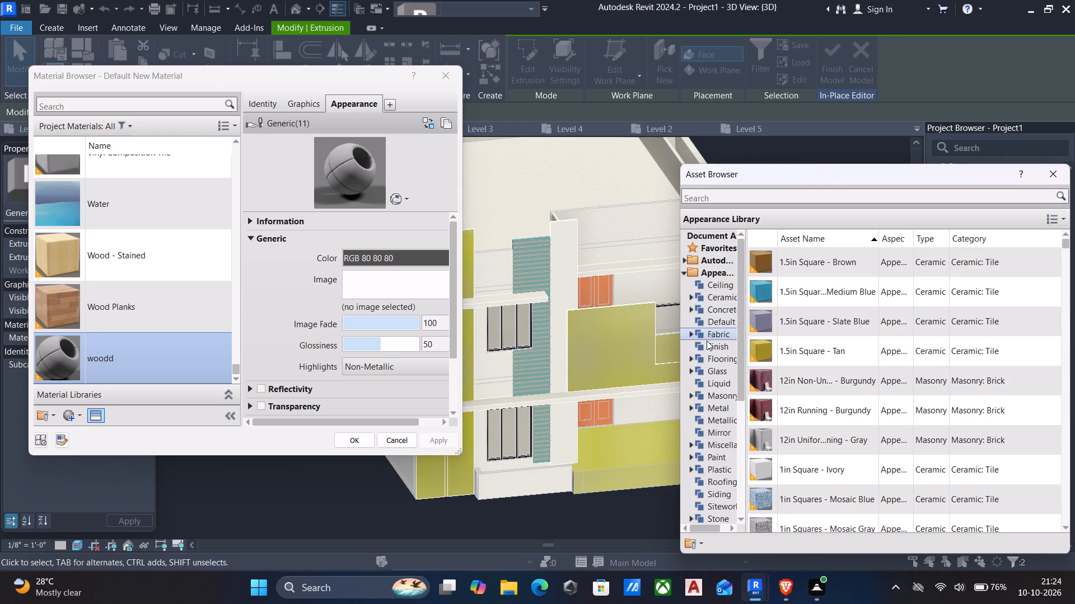
Browse the image files in the AUTOCAD PLANS FUJI downloads folder for a wood texture for woodd's appearance.
{"action": "left_click", "coordinate": [372, 285]}
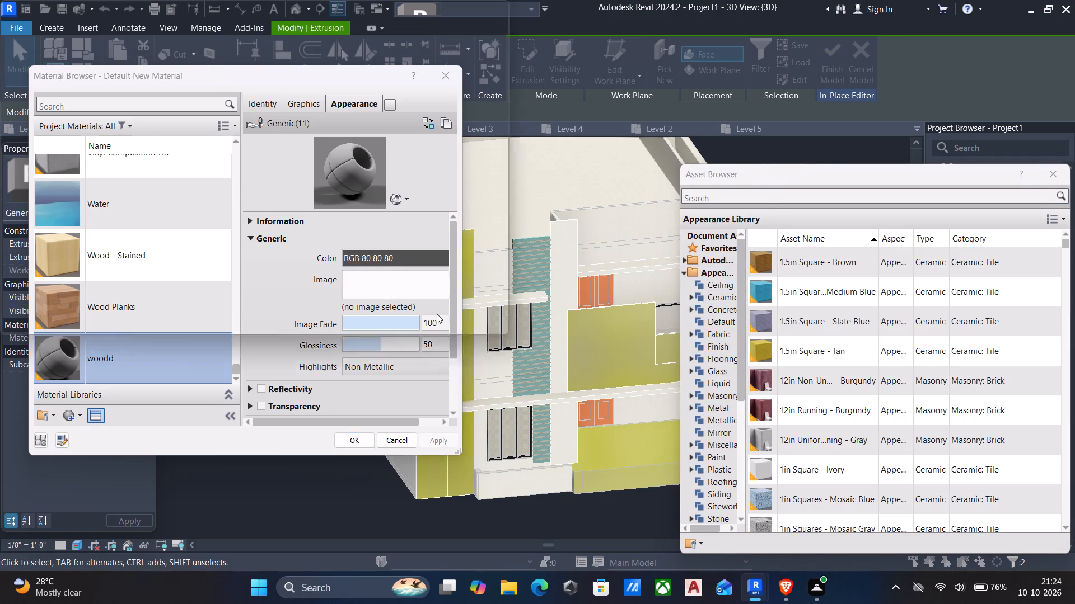
{"action": "left_click", "coordinate": [456, 138]}
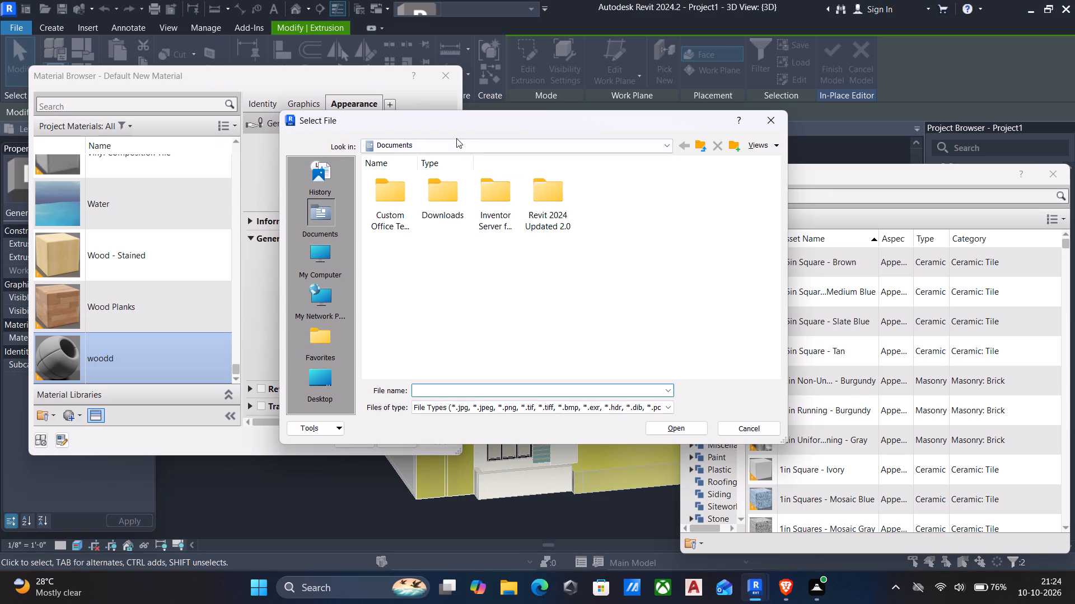
{"action": "left_click", "coordinate": [470, 150]}
{"action": "left_click", "coordinate": [429, 175]}
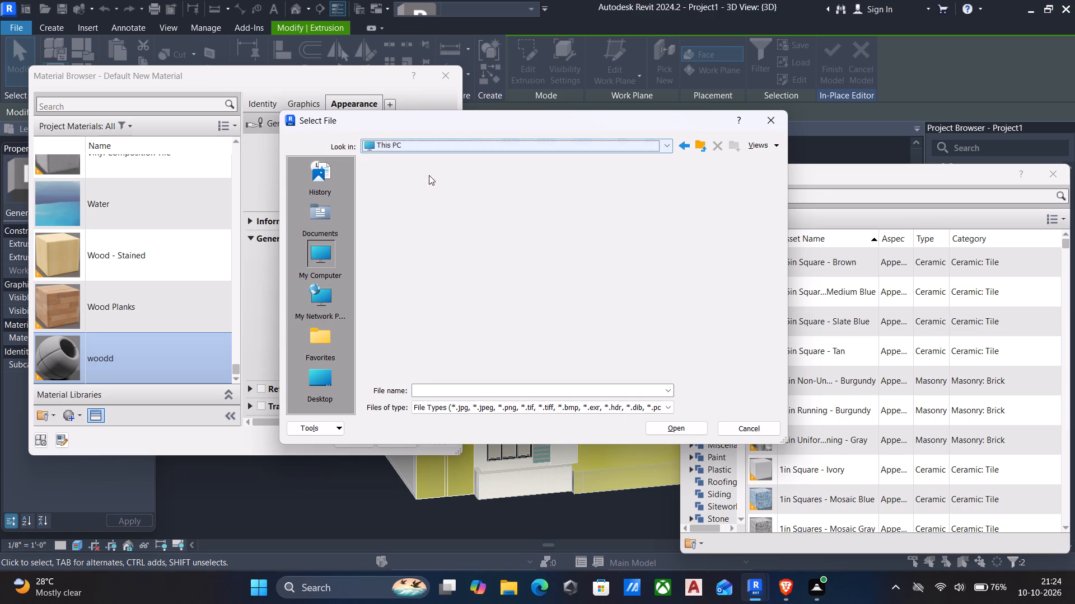
{"action": "double_click", "coordinate": [408, 218]}
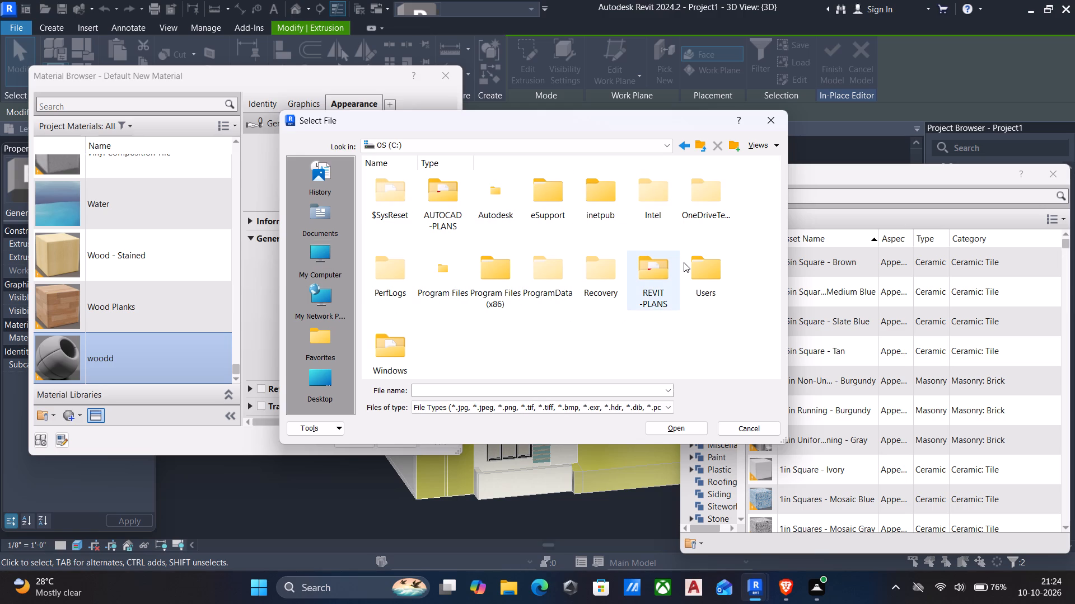
{"action": "double_click", "coordinate": [707, 272]}
{"action": "double_click", "coordinate": [393, 196]}
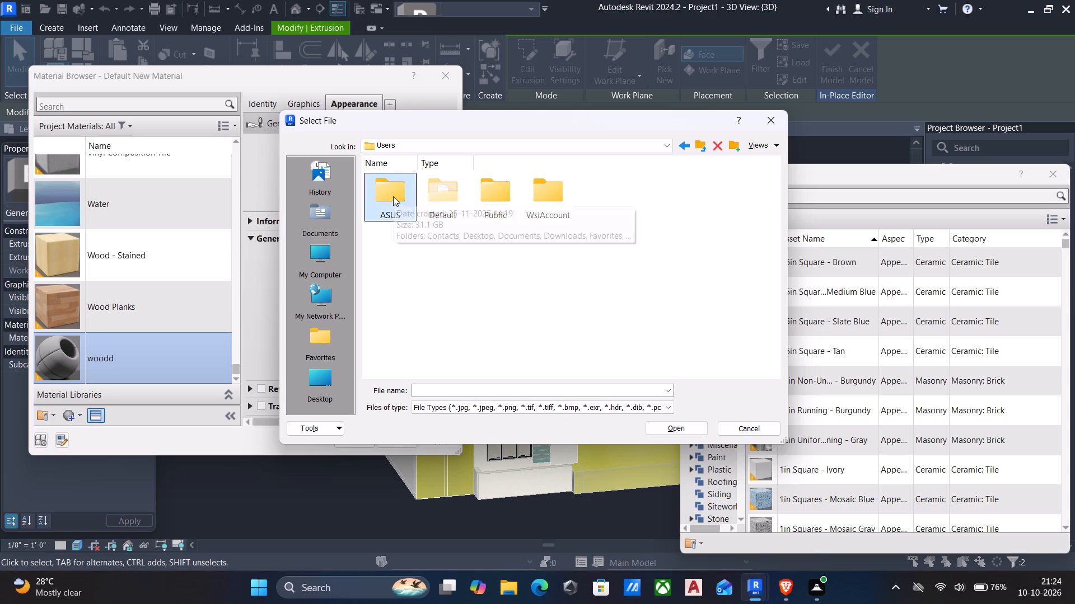
{"action": "double_click", "coordinate": [591, 200]}
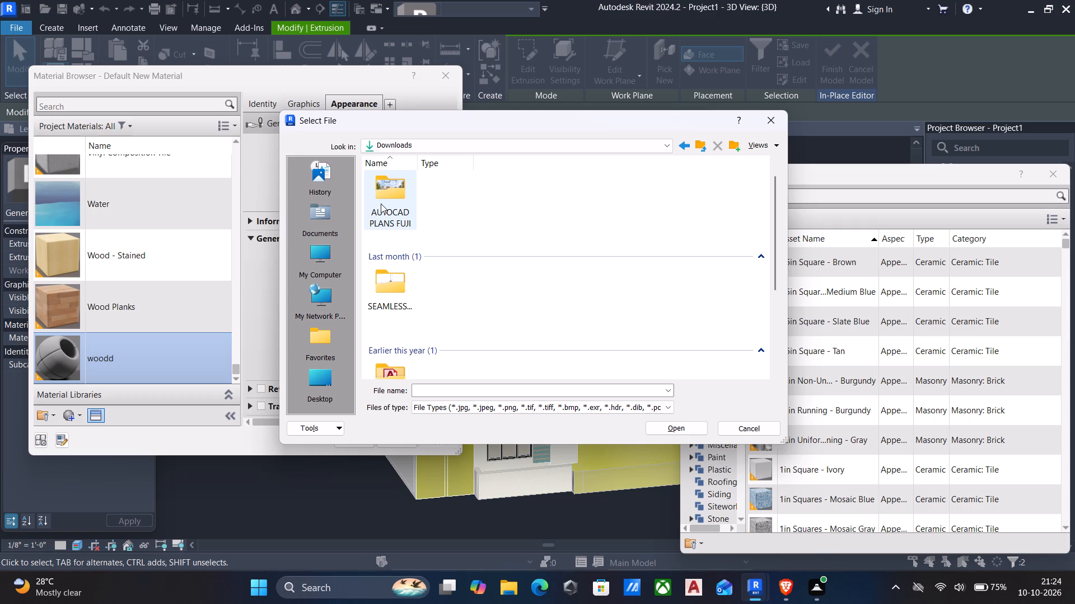
{"action": "double_click", "coordinate": [381, 204]}
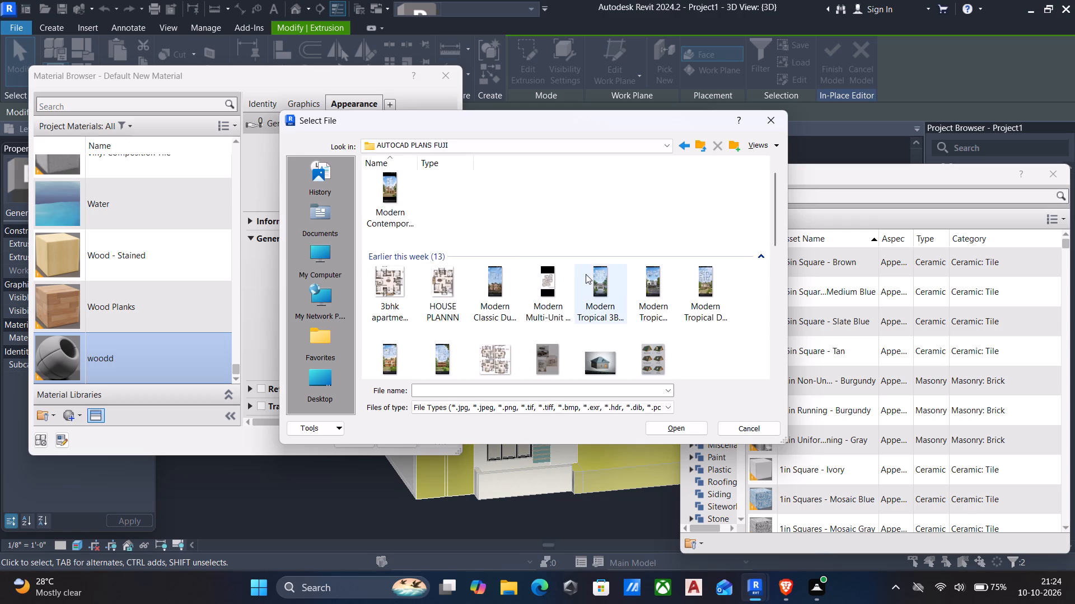
{"action": "scroll", "coordinate": [586, 273], "scroll_direction": "down", "scroll_amount": 3}
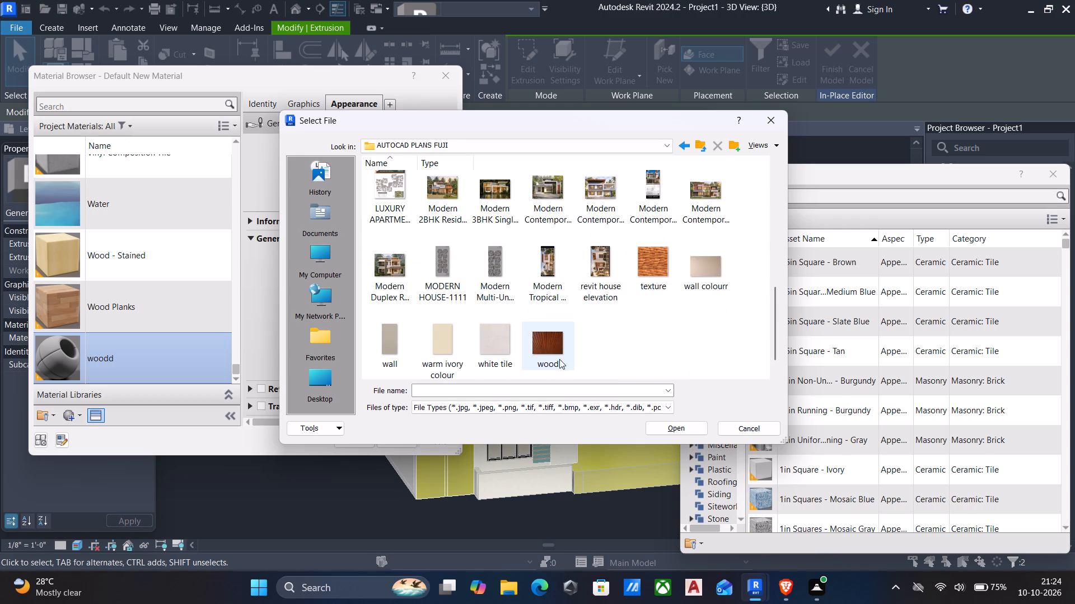
{"action": "scroll", "coordinate": [624, 321], "scroll_direction": "up", "scroll_amount": 5}
{"action": "scroll", "coordinate": [624, 321], "scroll_direction": "down", "scroll_amount": 3}
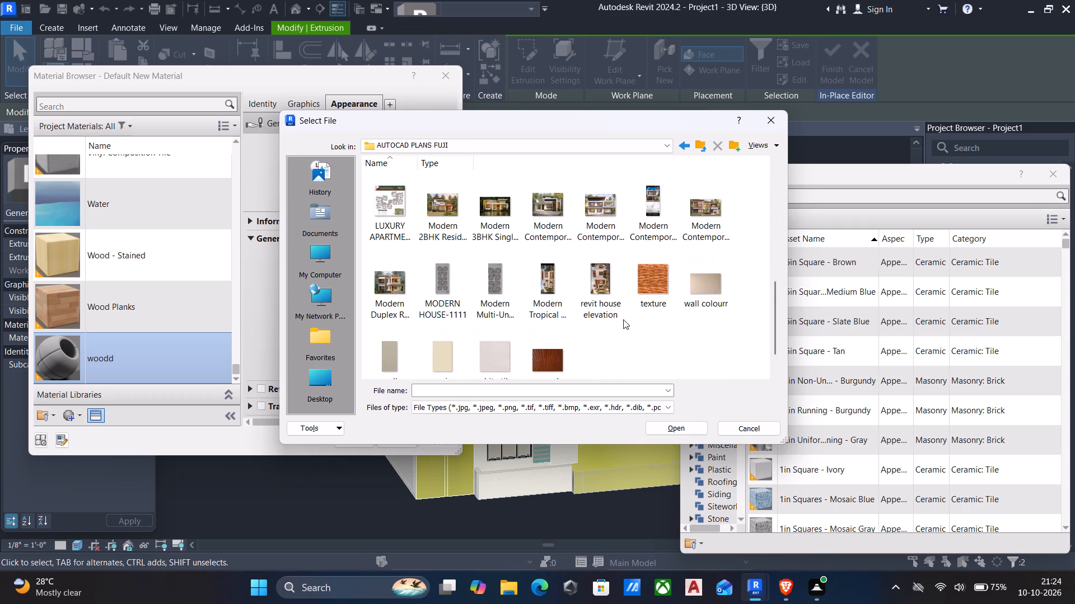
{"action": "scroll", "coordinate": [588, 320], "scroll_direction": "up", "scroll_amount": 1}
{"action": "scroll", "coordinate": [601, 282], "scroll_direction": "down", "scroll_amount": 1}
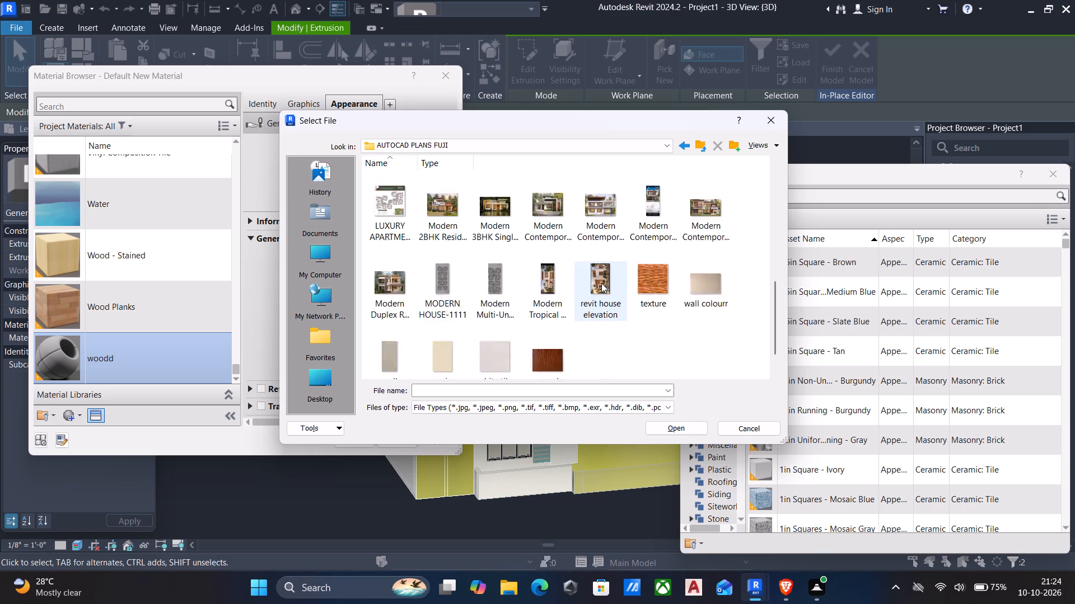
{"action": "scroll", "coordinate": [601, 283], "scroll_direction": "down", "scroll_amount": 2}
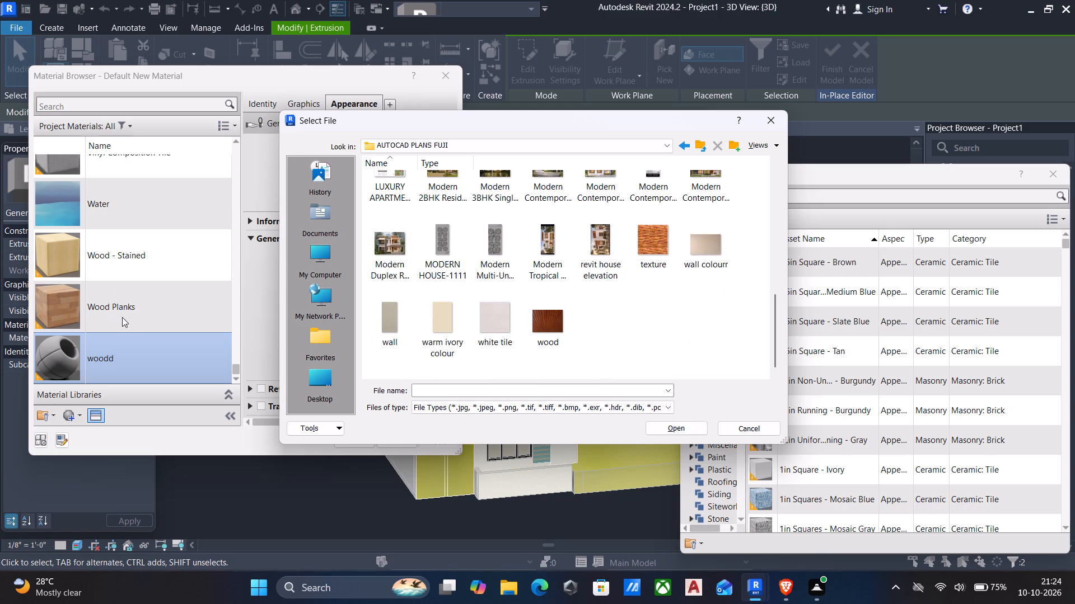
{"action": "left_click", "coordinate": [247, 302]}
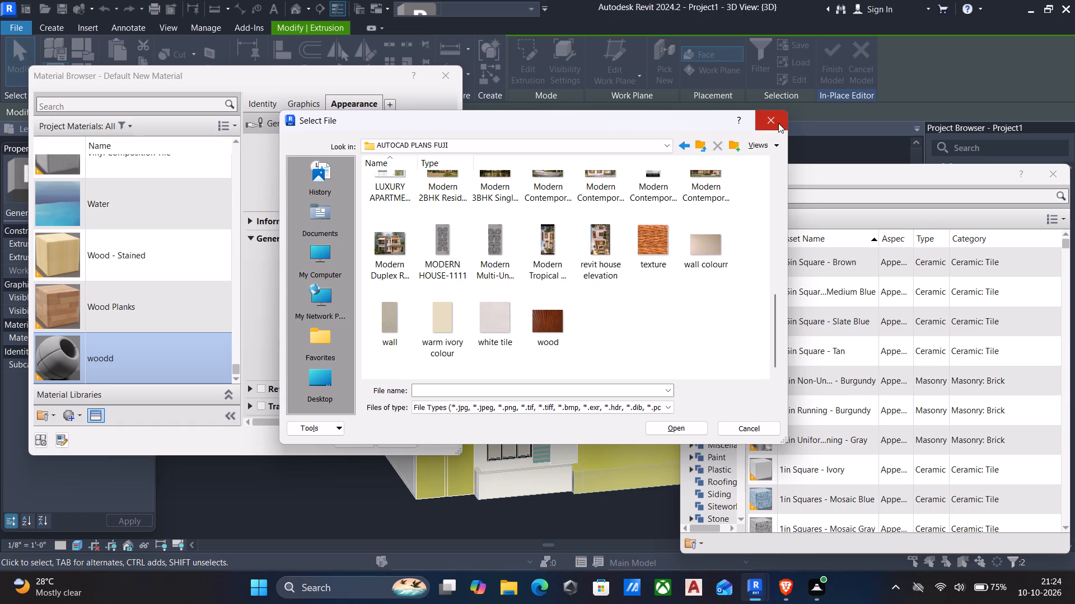
{"action": "left_click", "coordinate": [774, 124]}
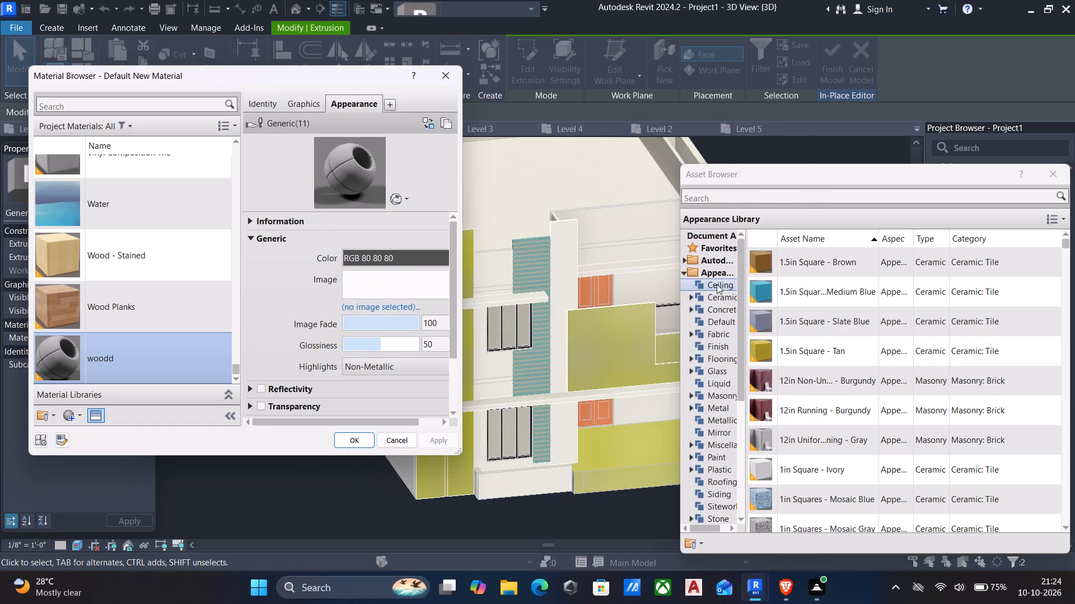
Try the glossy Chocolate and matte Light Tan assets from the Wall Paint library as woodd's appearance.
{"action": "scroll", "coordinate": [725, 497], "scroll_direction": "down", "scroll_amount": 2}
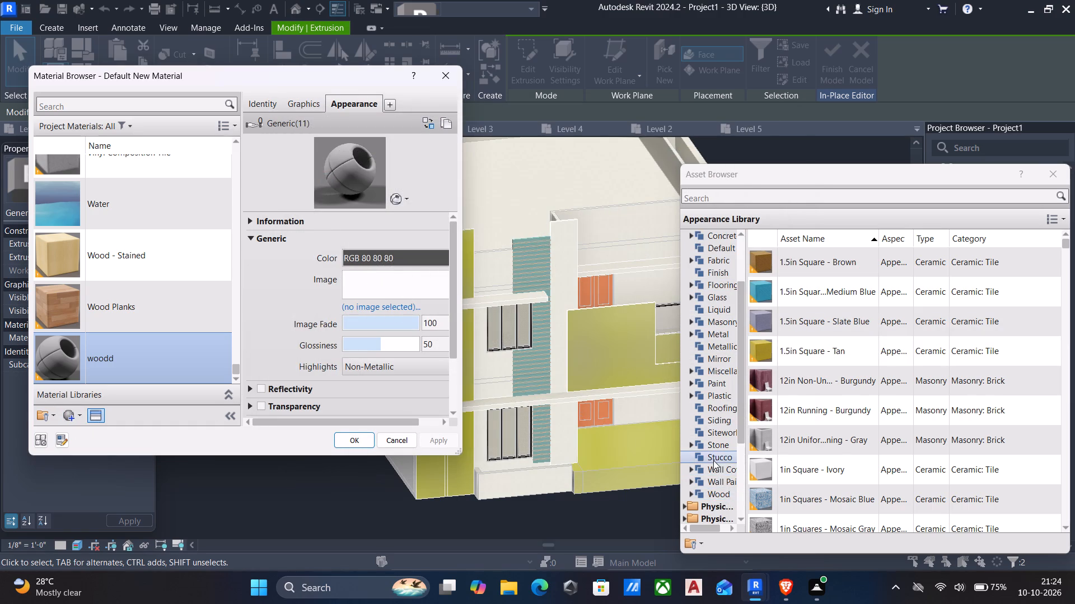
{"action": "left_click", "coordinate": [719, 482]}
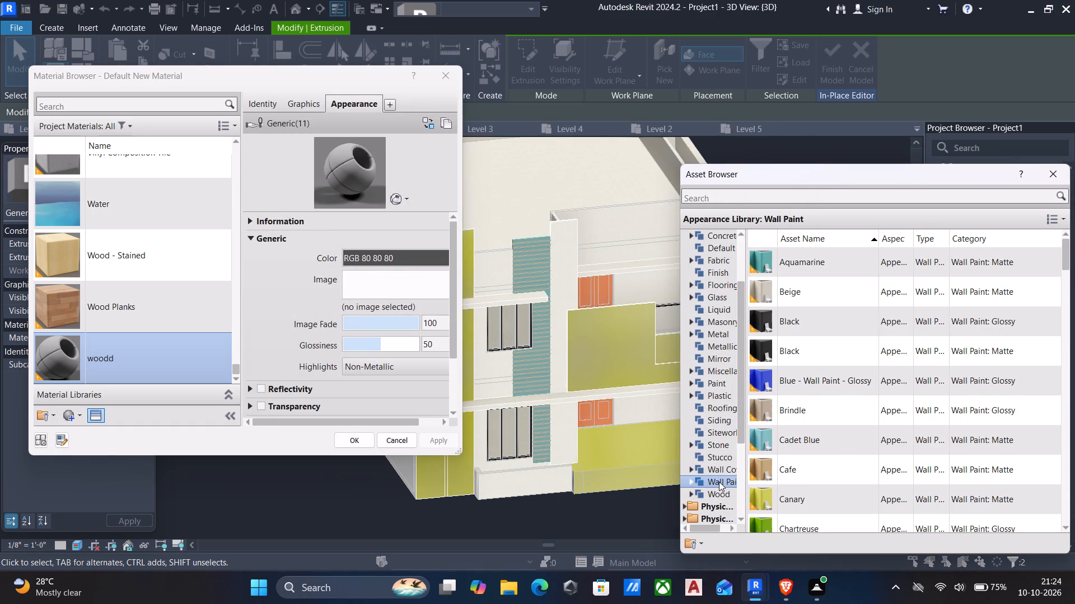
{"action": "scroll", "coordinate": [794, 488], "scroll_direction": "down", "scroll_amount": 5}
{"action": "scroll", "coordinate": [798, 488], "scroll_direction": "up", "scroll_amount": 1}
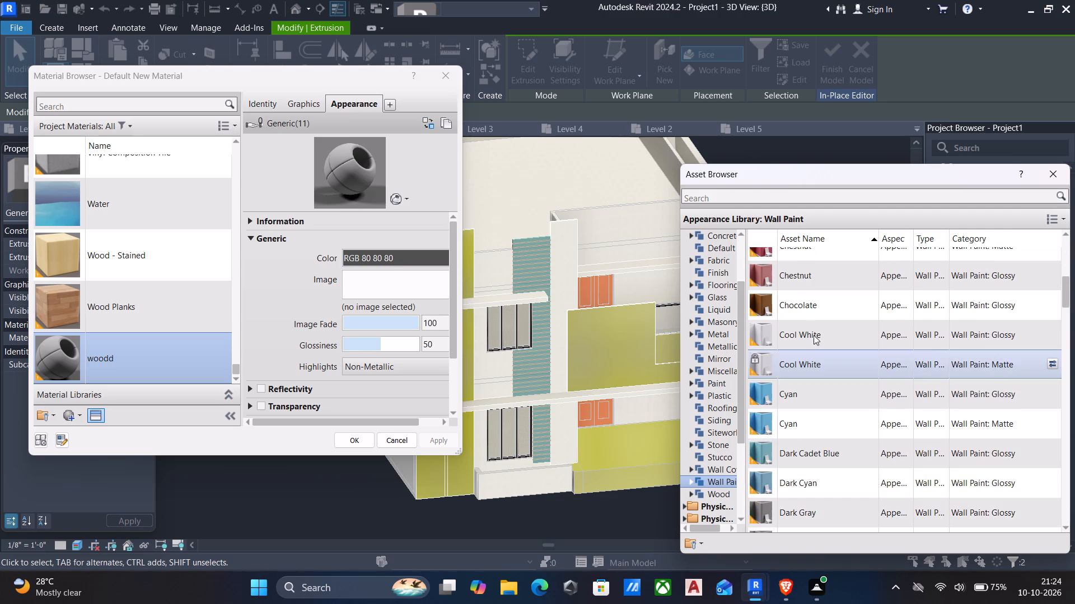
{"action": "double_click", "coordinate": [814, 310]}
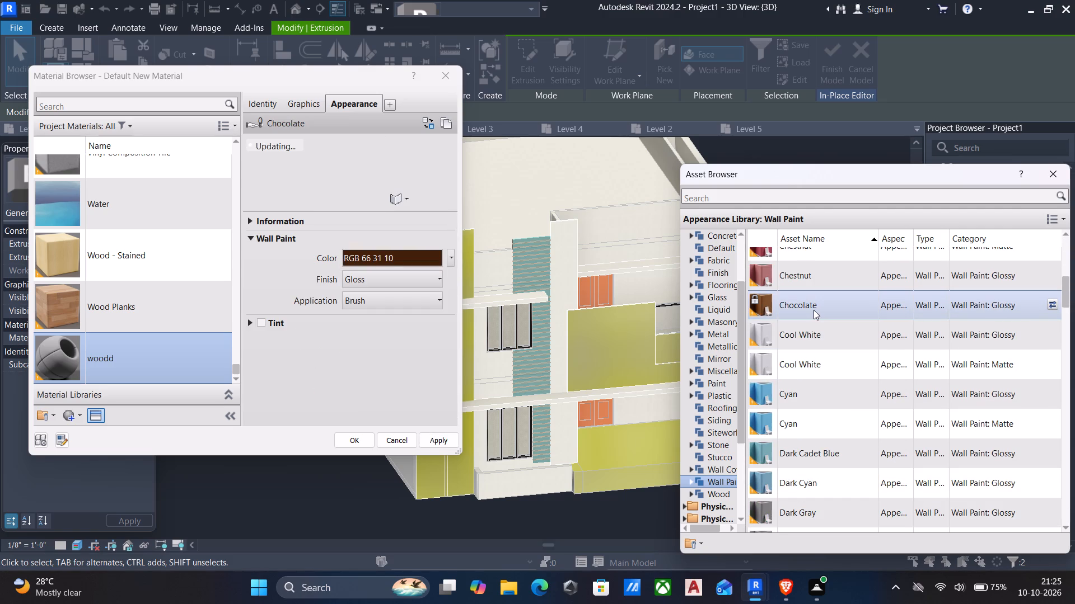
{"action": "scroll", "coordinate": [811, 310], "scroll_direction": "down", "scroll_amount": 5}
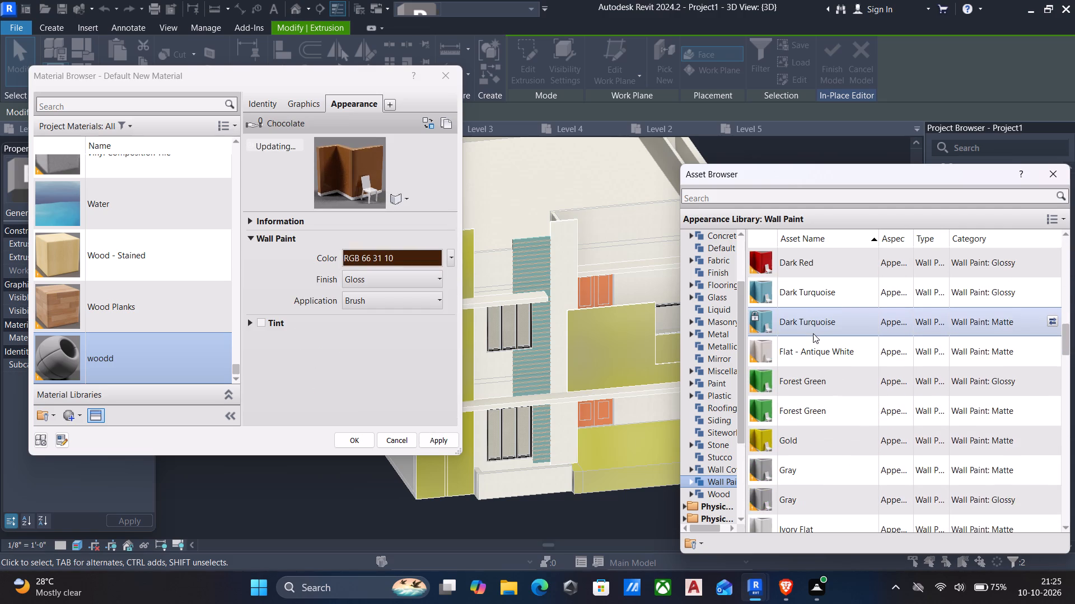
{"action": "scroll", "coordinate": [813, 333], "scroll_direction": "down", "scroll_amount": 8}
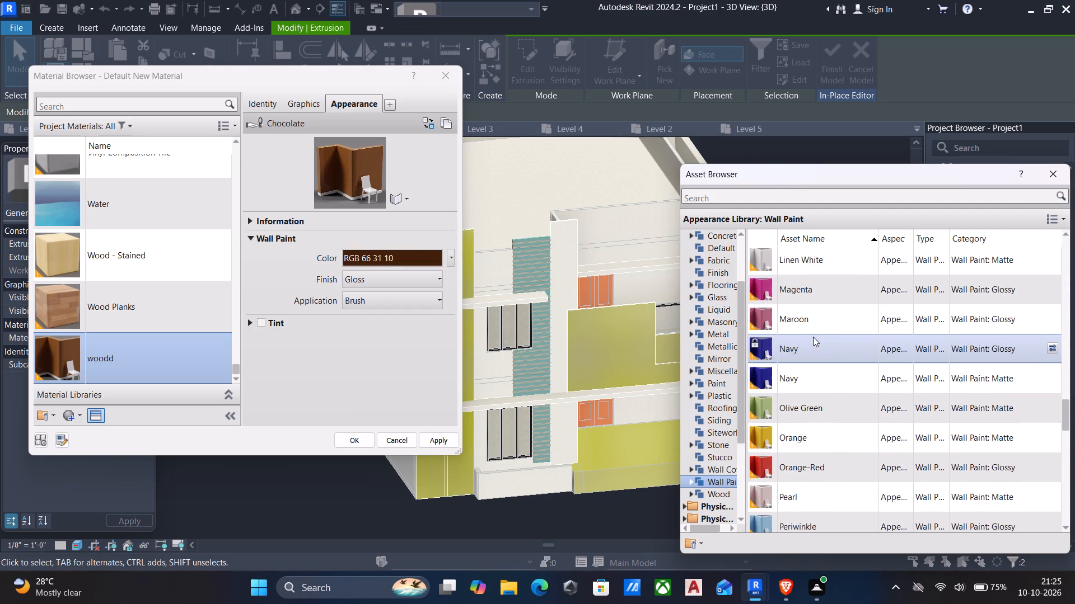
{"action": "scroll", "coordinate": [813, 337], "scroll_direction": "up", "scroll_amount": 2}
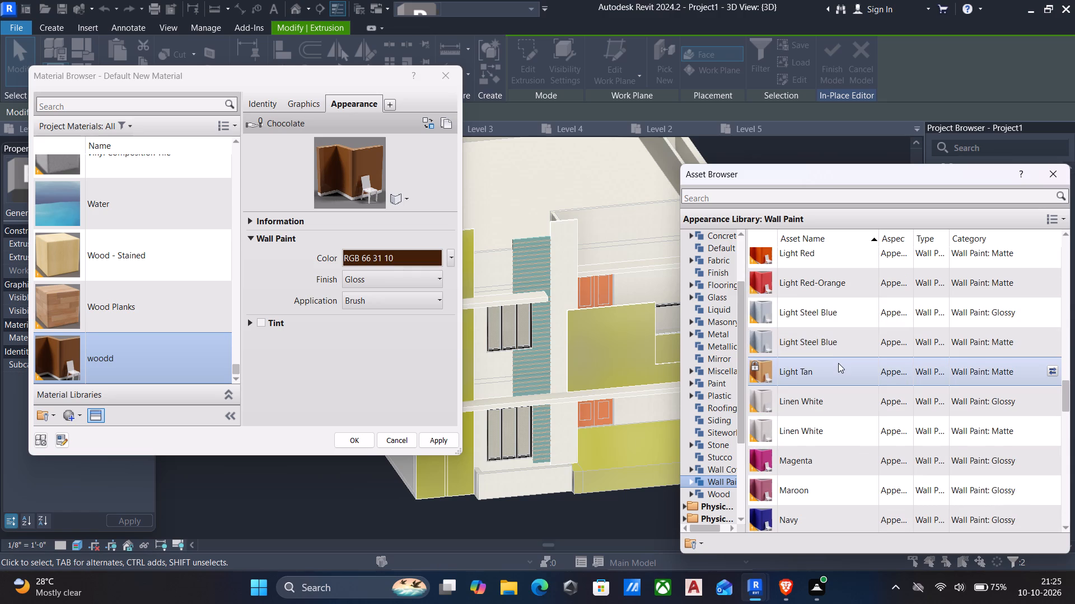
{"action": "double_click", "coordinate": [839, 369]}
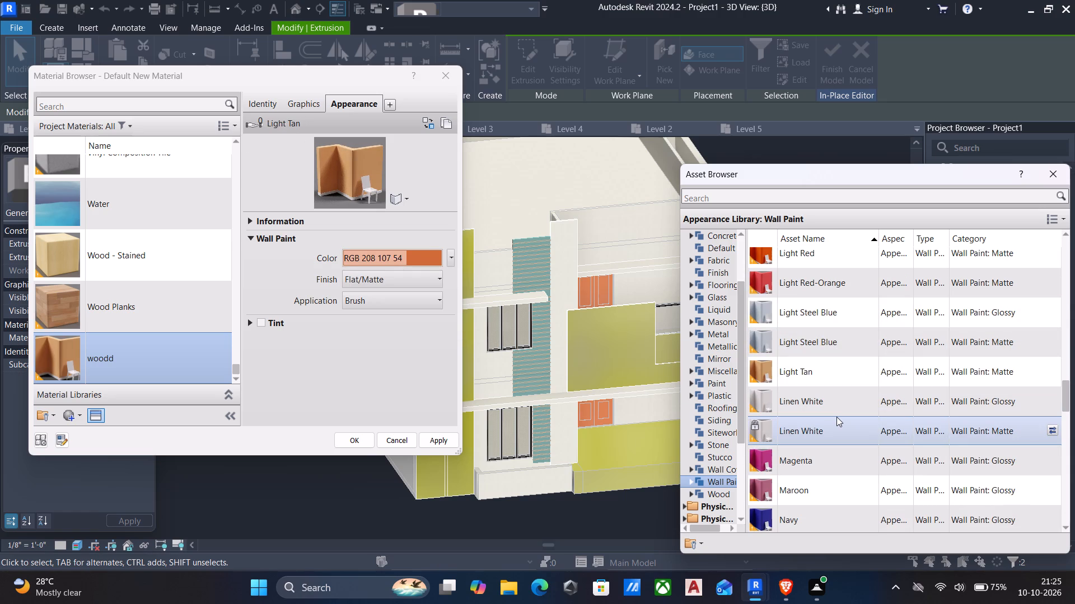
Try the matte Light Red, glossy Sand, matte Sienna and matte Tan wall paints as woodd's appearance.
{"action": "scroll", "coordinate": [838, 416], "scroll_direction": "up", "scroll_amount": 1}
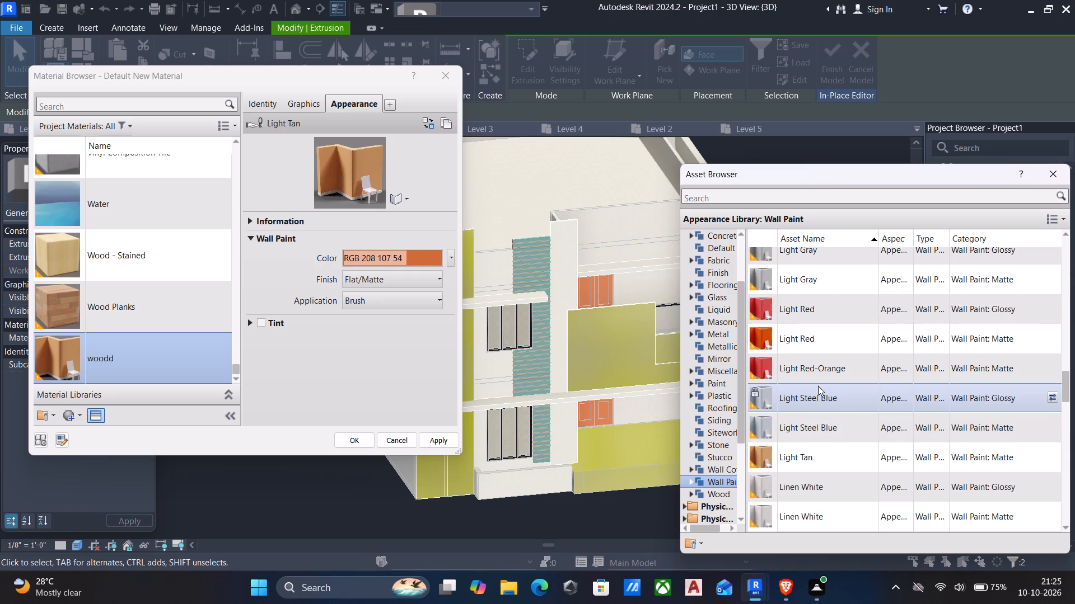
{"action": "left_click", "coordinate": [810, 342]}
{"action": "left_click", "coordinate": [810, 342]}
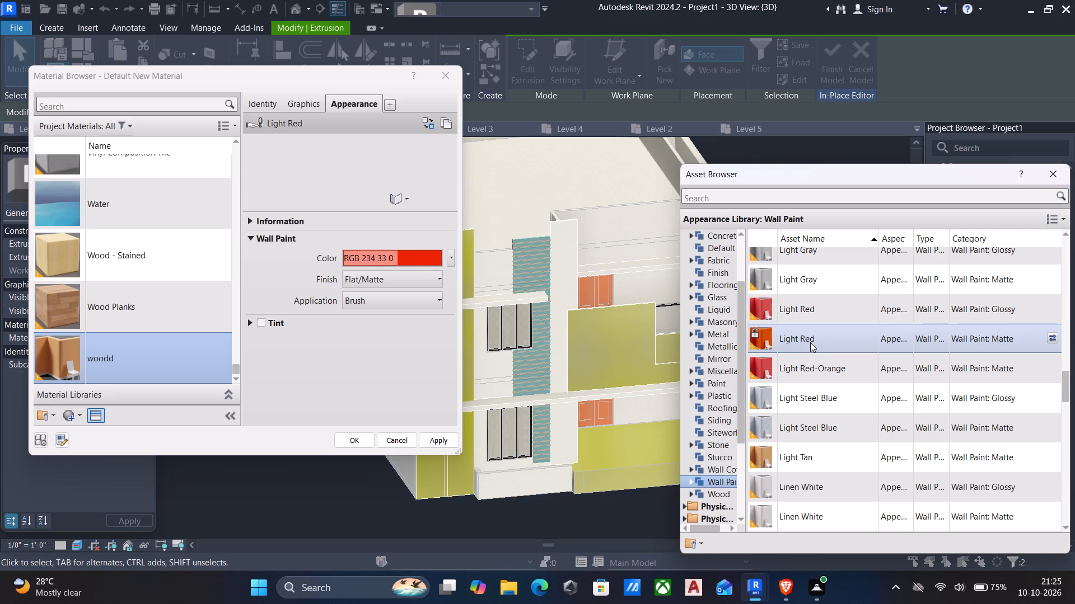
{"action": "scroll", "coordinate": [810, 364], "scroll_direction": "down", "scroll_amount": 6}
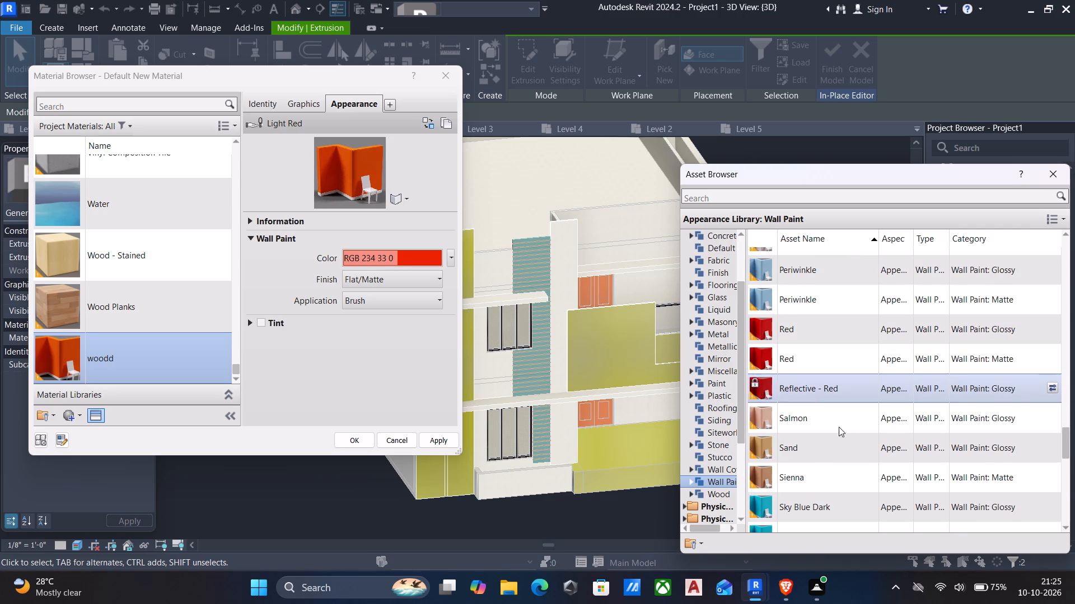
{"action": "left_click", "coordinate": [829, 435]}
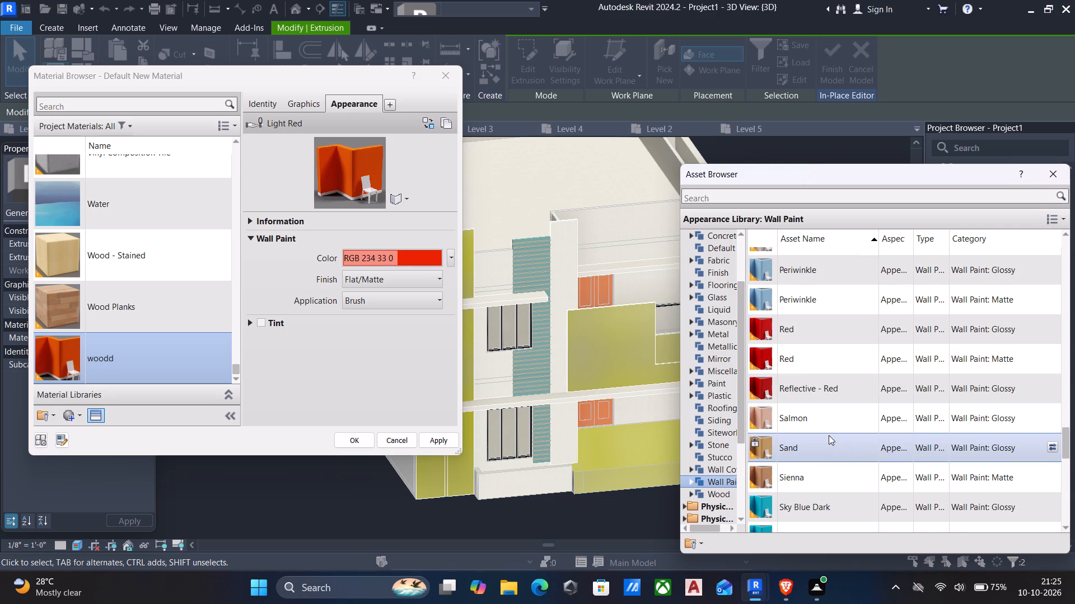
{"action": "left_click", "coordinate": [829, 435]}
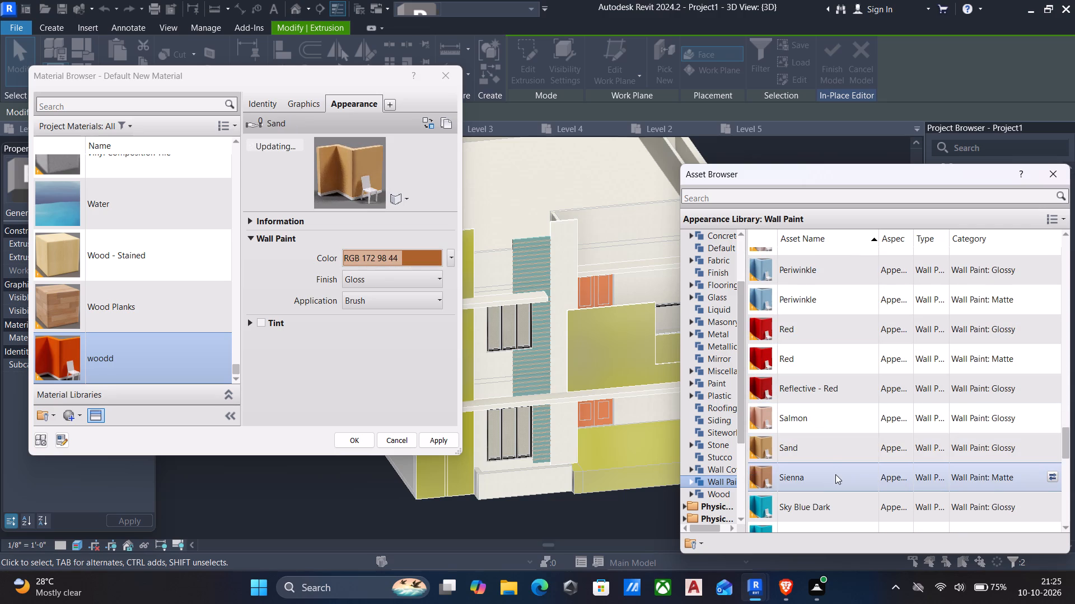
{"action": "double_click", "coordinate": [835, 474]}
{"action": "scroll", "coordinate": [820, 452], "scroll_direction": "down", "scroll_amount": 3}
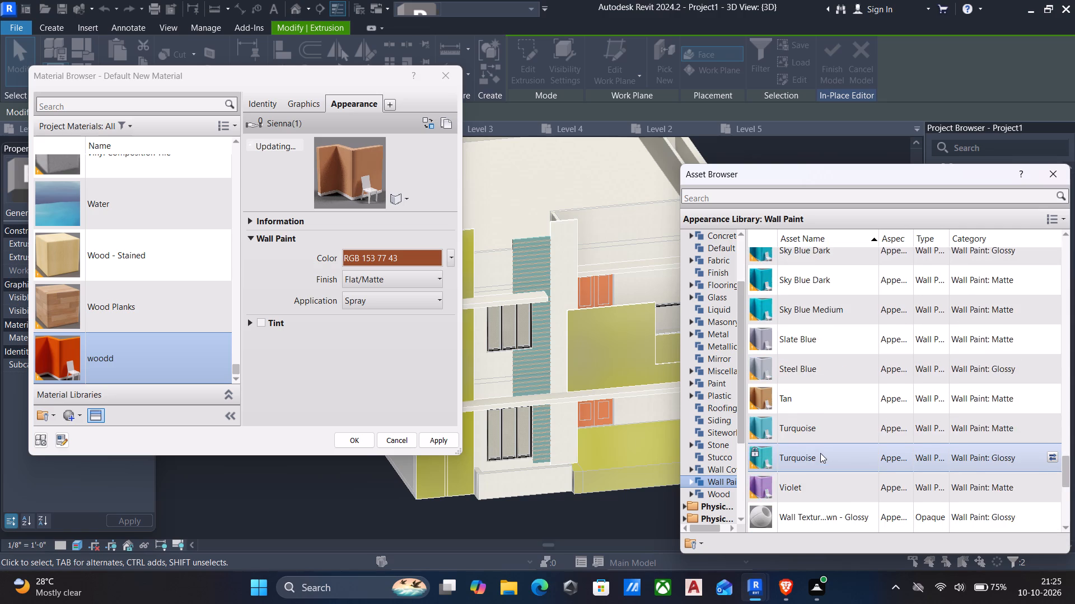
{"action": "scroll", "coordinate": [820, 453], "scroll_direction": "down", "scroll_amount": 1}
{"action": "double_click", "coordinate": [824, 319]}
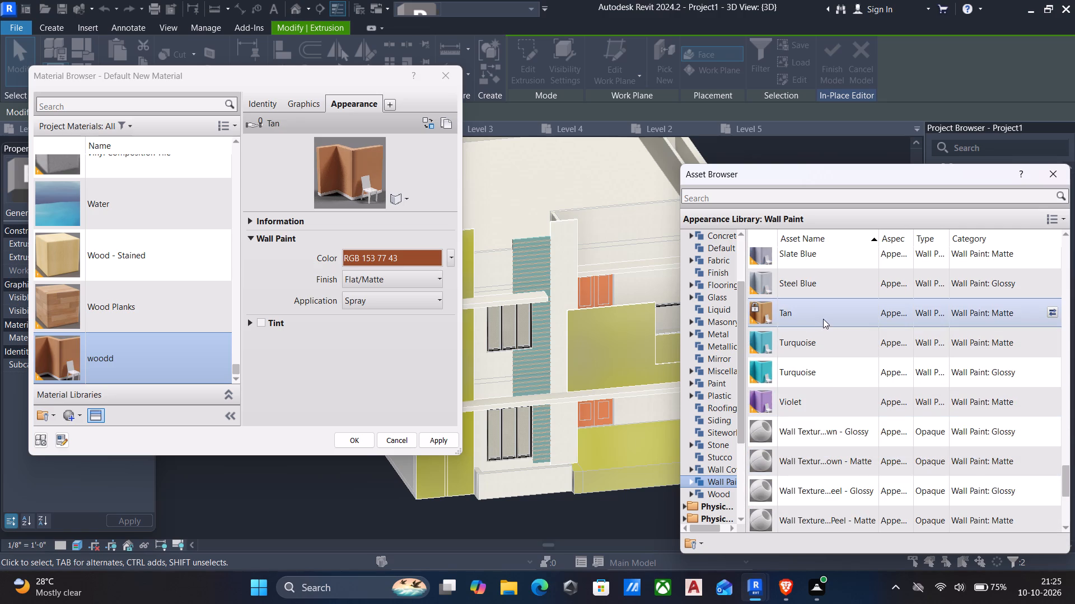
Replace woodd's appearance asset with the matte Light Tan wall paint.
{"action": "scroll", "coordinate": [802, 364], "scroll_direction": "down", "scroll_amount": 5}
{"action": "scroll", "coordinate": [819, 423], "scroll_direction": "down", "scroll_amount": 4}
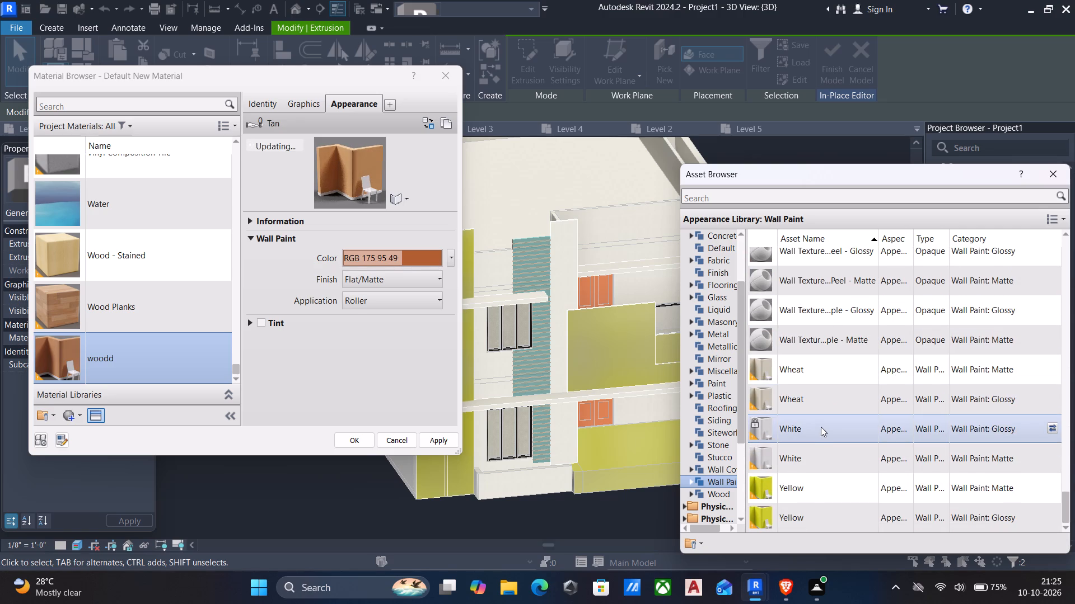
{"action": "scroll", "coordinate": [820, 423], "scroll_direction": "up", "scroll_amount": 11}
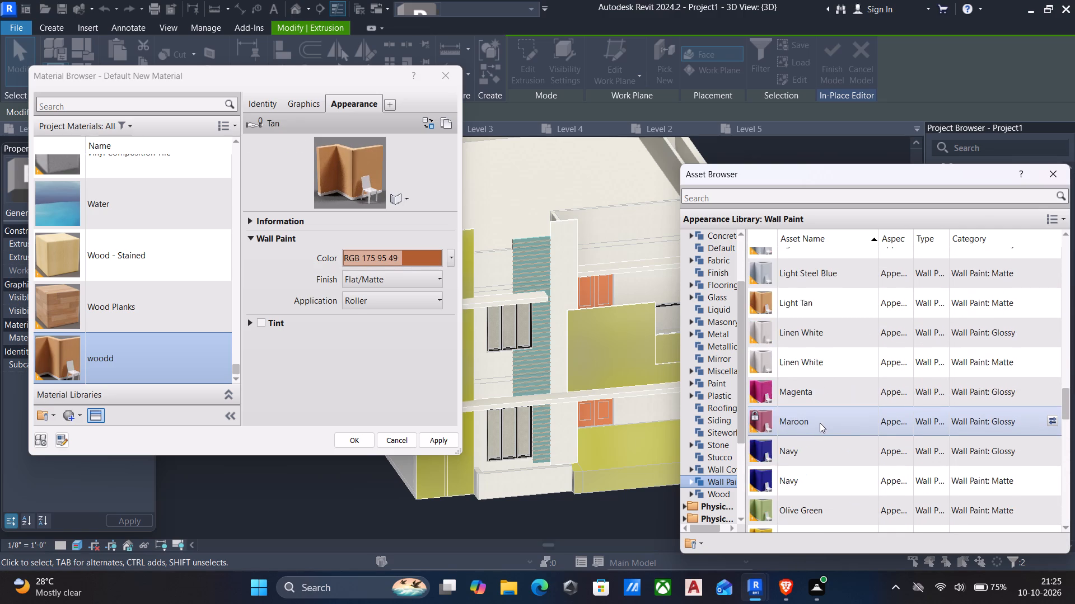
{"action": "scroll", "coordinate": [820, 423], "scroll_direction": "up", "scroll_amount": 2}
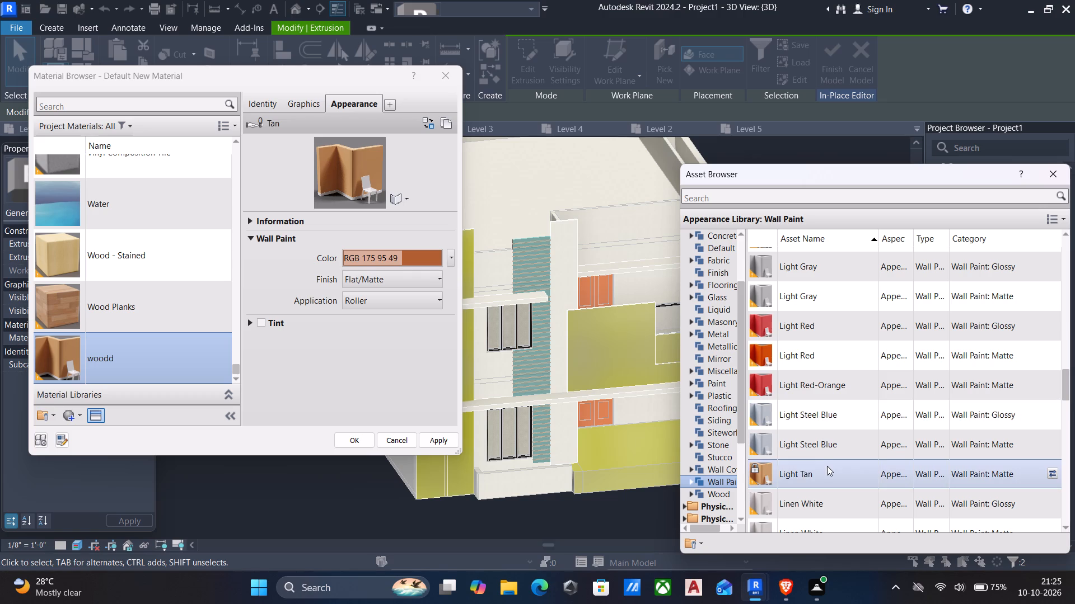
{"action": "double_click", "coordinate": [827, 468]}
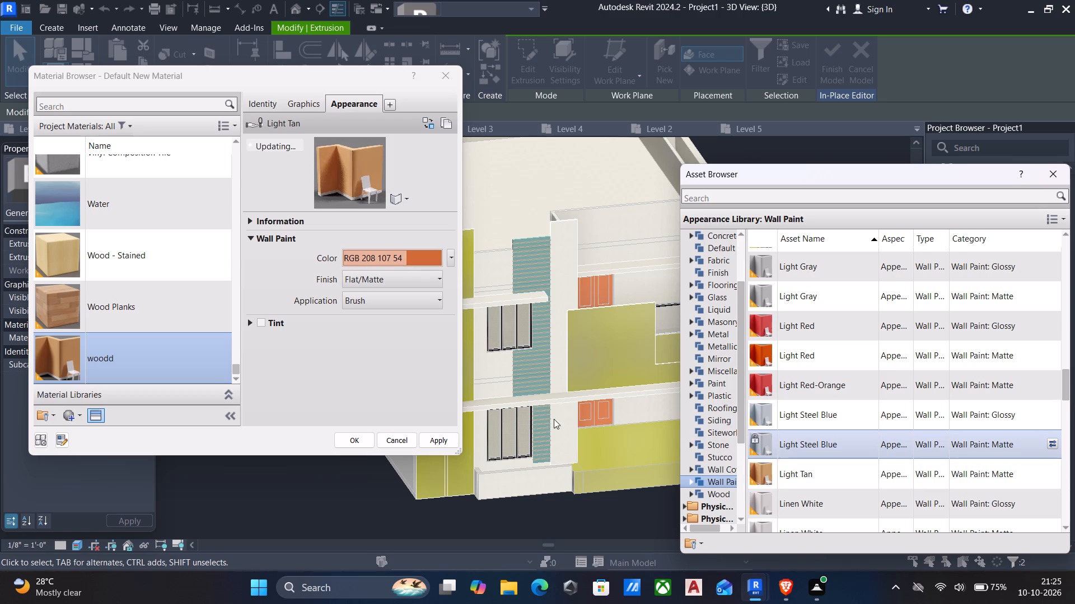
Look through the Wood appearance library for a suitable wood asset for the woodd material.
{"action": "double_click", "coordinate": [714, 497]}
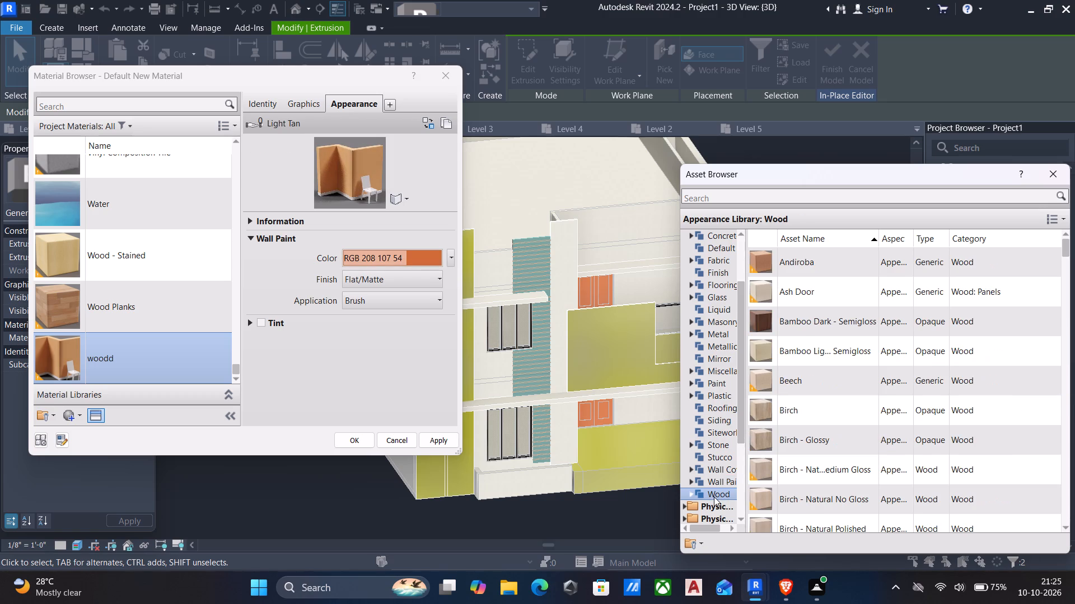
{"action": "scroll", "coordinate": [803, 379], "scroll_direction": "down", "scroll_amount": 6}
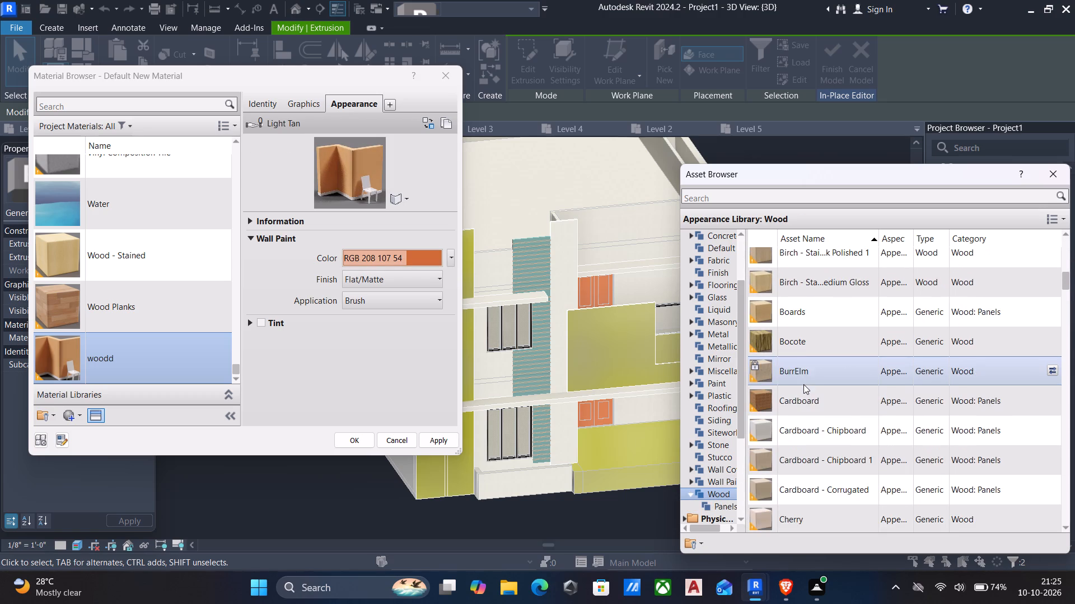
{"action": "scroll", "coordinate": [837, 431], "scroll_direction": "down", "scroll_amount": 8}
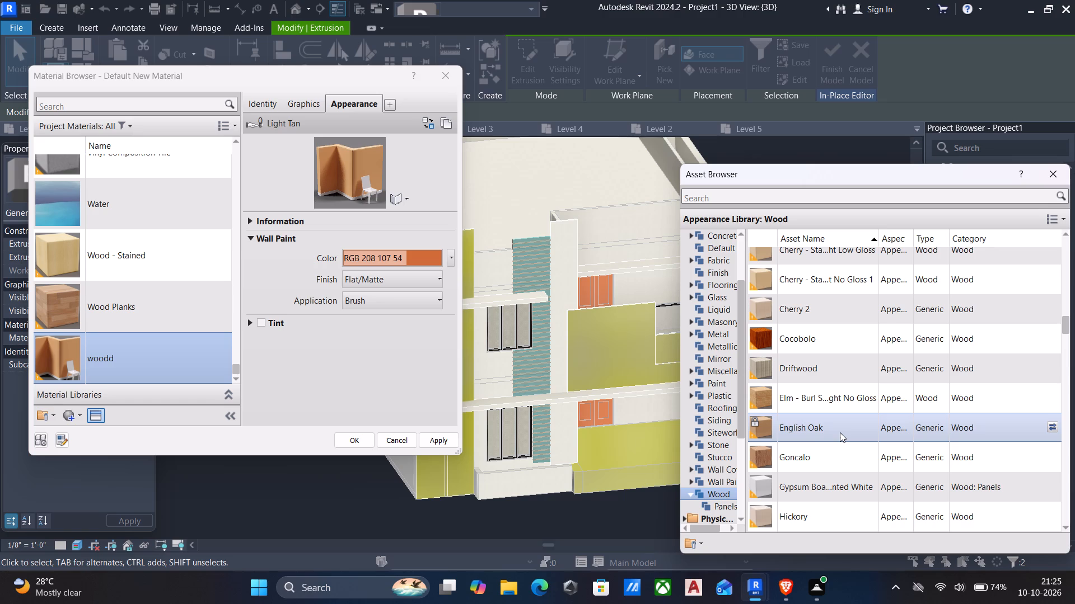
{"action": "scroll", "coordinate": [818, 431], "scroll_direction": "down", "scroll_amount": 5}
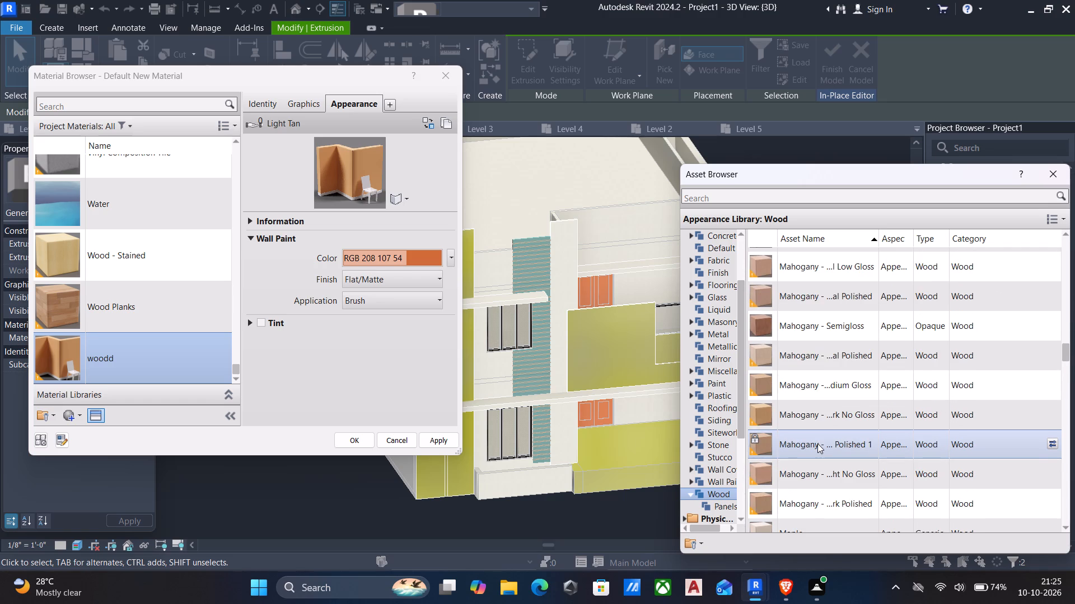
{"action": "scroll", "coordinate": [817, 443], "scroll_direction": "down", "scroll_amount": 8}
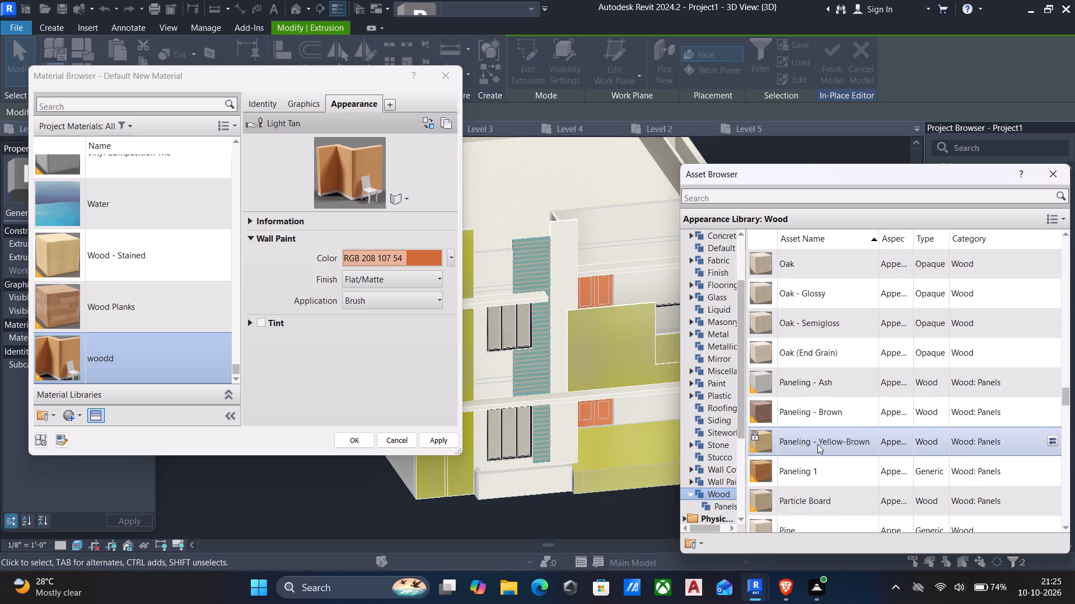
{"action": "scroll", "coordinate": [817, 444], "scroll_direction": "down", "scroll_amount": 11}
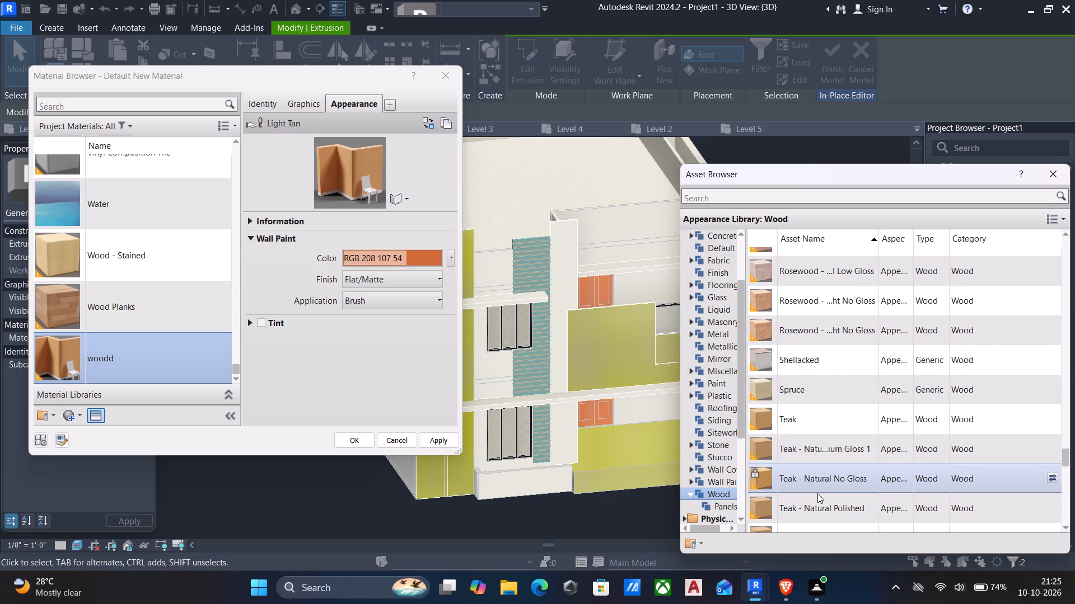
{"action": "scroll", "coordinate": [817, 493], "scroll_direction": "down", "scroll_amount": 6}
{"action": "scroll", "coordinate": [862, 474], "scroll_direction": "up", "scroll_amount": 2}
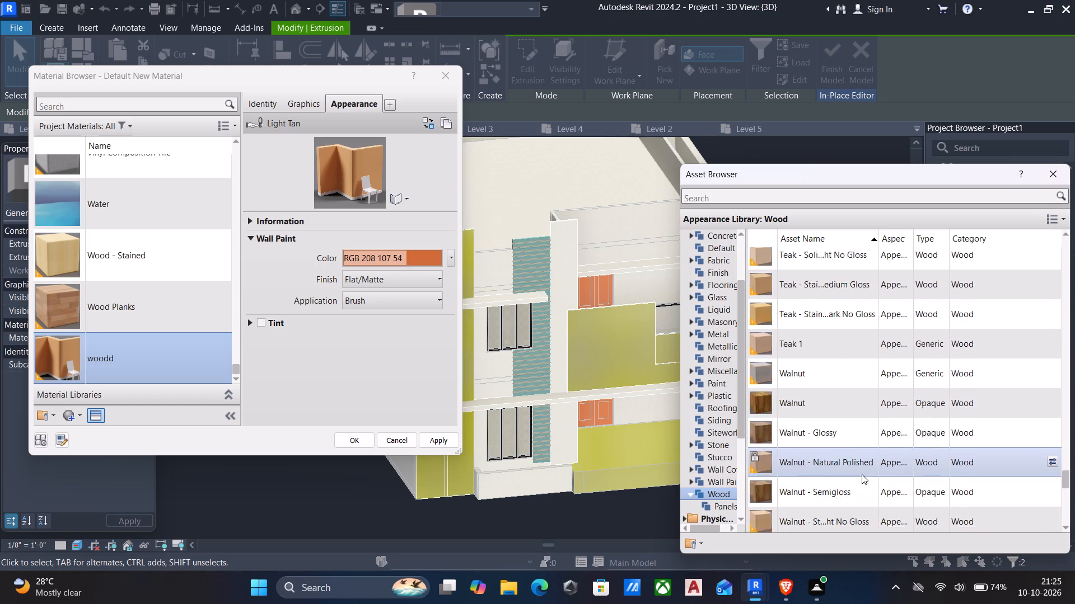
{"action": "scroll", "coordinate": [862, 474], "scroll_direction": "up", "scroll_amount": 2}
{"action": "scroll", "coordinate": [862, 474], "scroll_direction": "down", "scroll_amount": 3}
{"action": "scroll", "coordinate": [782, 465], "scroll_direction": "down", "scroll_amount": 6}
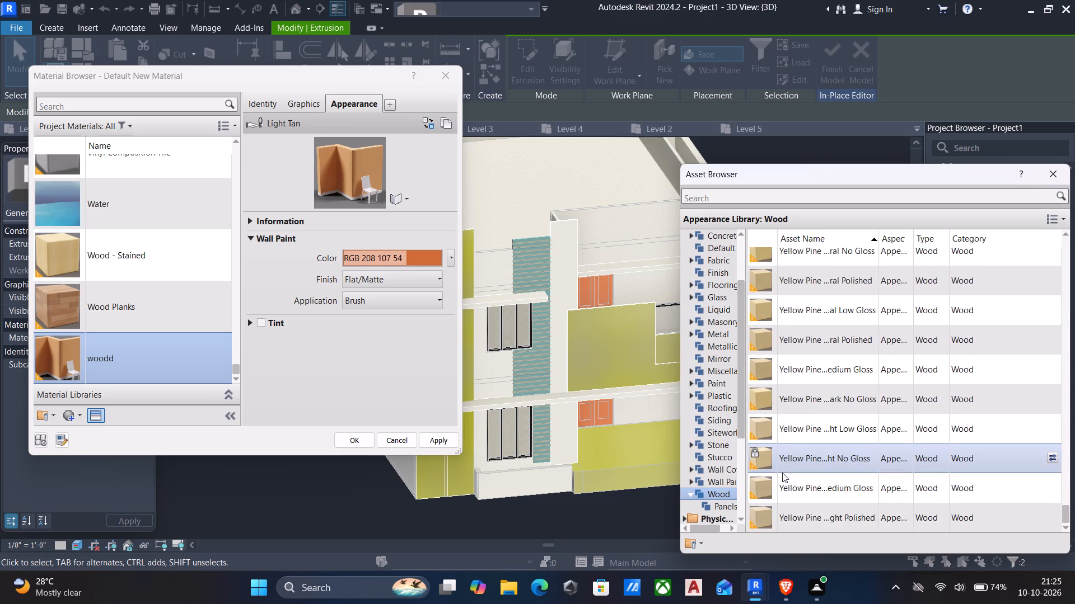
{"action": "scroll", "coordinate": [782, 473], "scroll_direction": "down", "scroll_amount": 2}
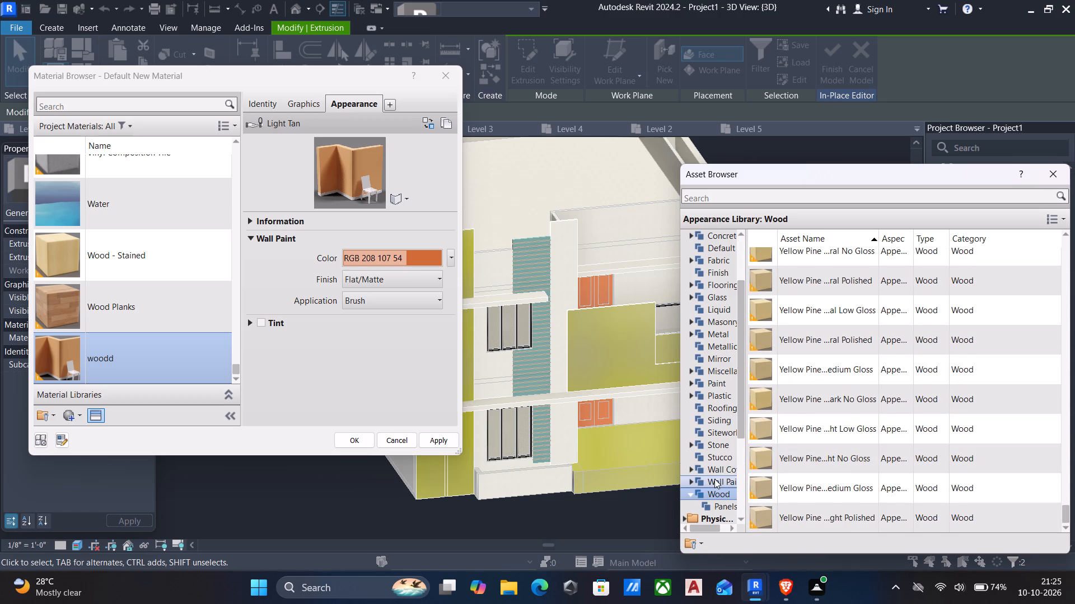
Replace woodd's appearance asset with the glossy Light Chocolate wall paint and finish the in-place model.
{"action": "left_click", "coordinate": [714, 475]}
{"action": "left_click", "coordinate": [714, 475]}
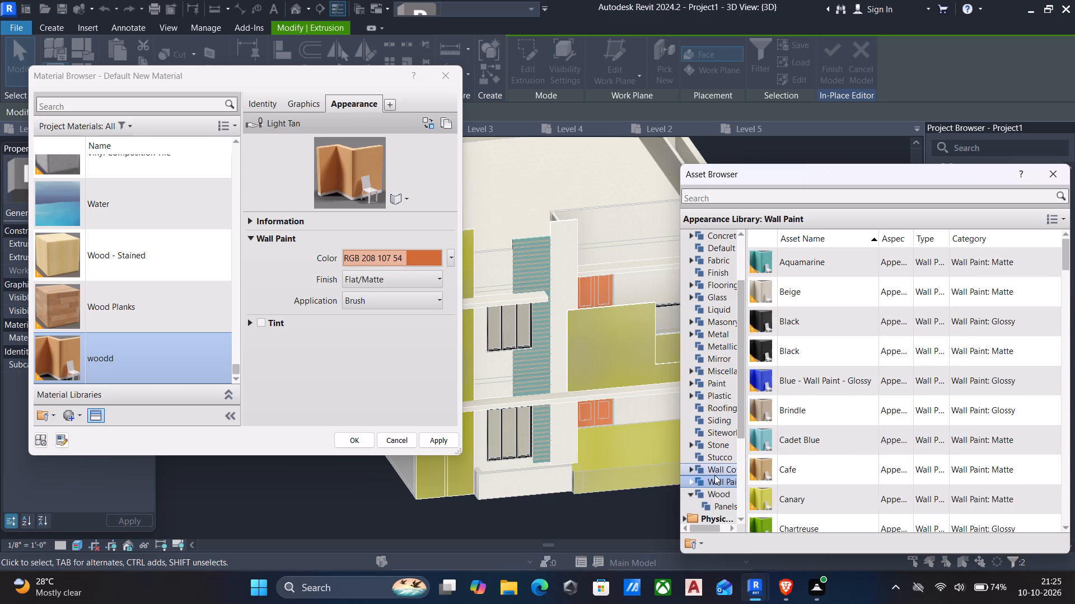
{"action": "scroll", "coordinate": [822, 407], "scroll_direction": "down", "scroll_amount": 2}
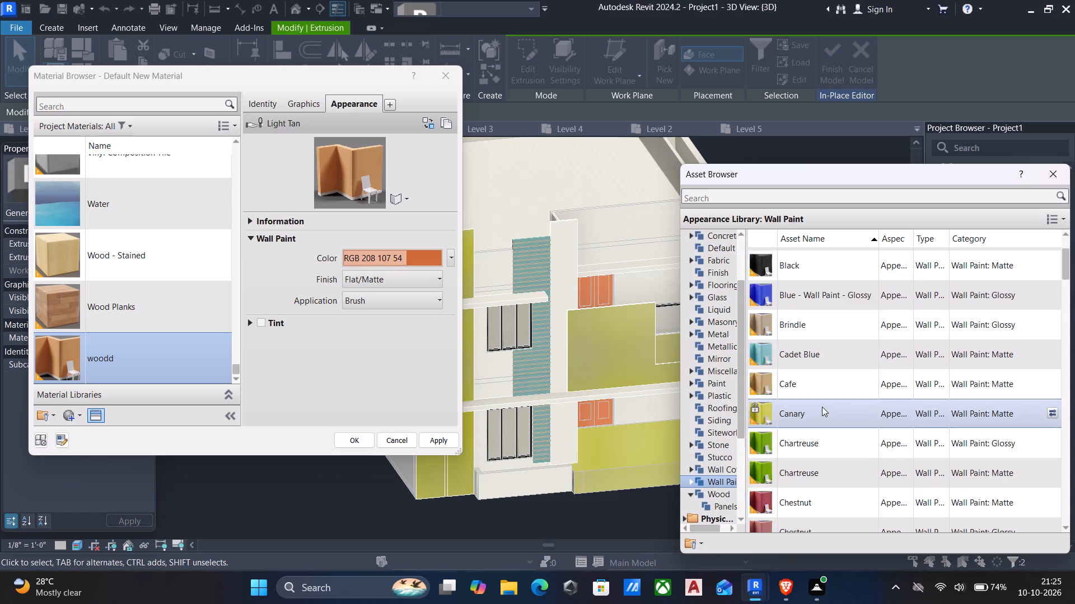
{"action": "scroll", "coordinate": [806, 407], "scroll_direction": "down", "scroll_amount": 6}
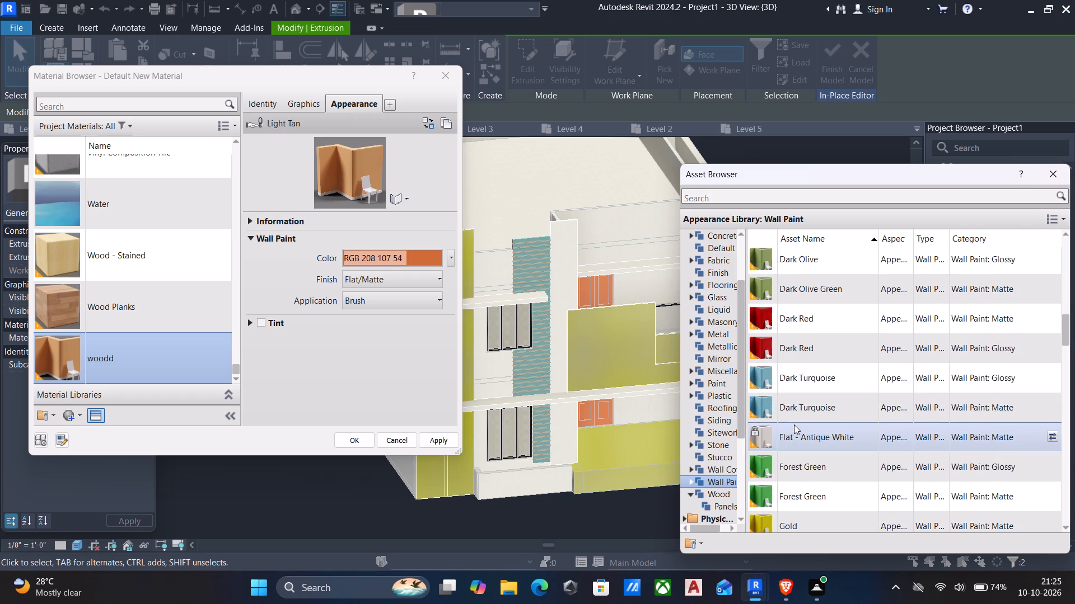
{"action": "scroll", "coordinate": [794, 424], "scroll_direction": "down", "scroll_amount": 3}
{"action": "left_click", "coordinate": [810, 470]}
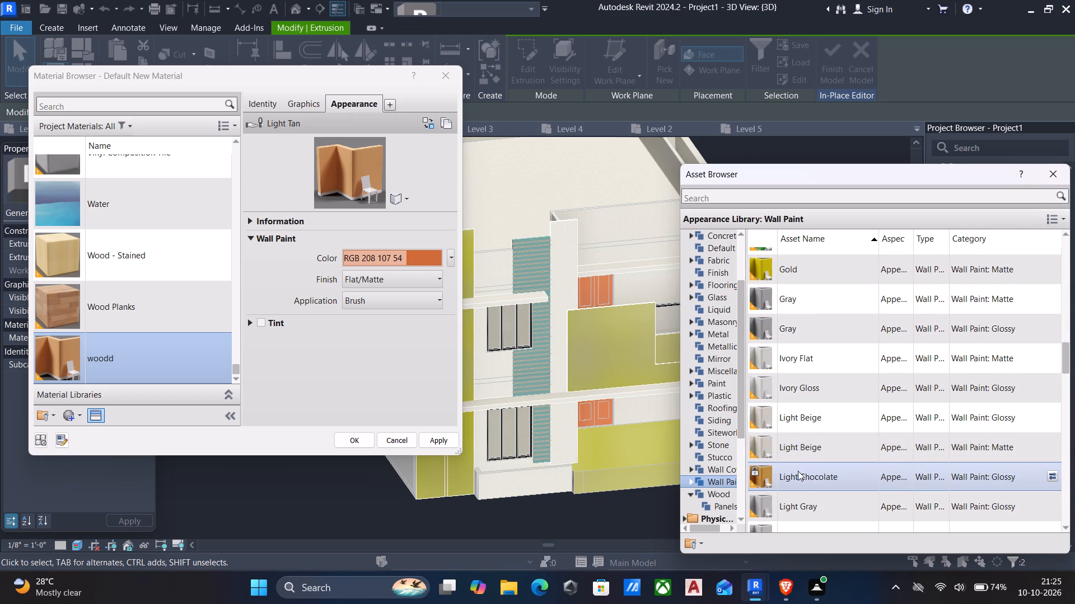
{"action": "double_click", "coordinate": [802, 474]}
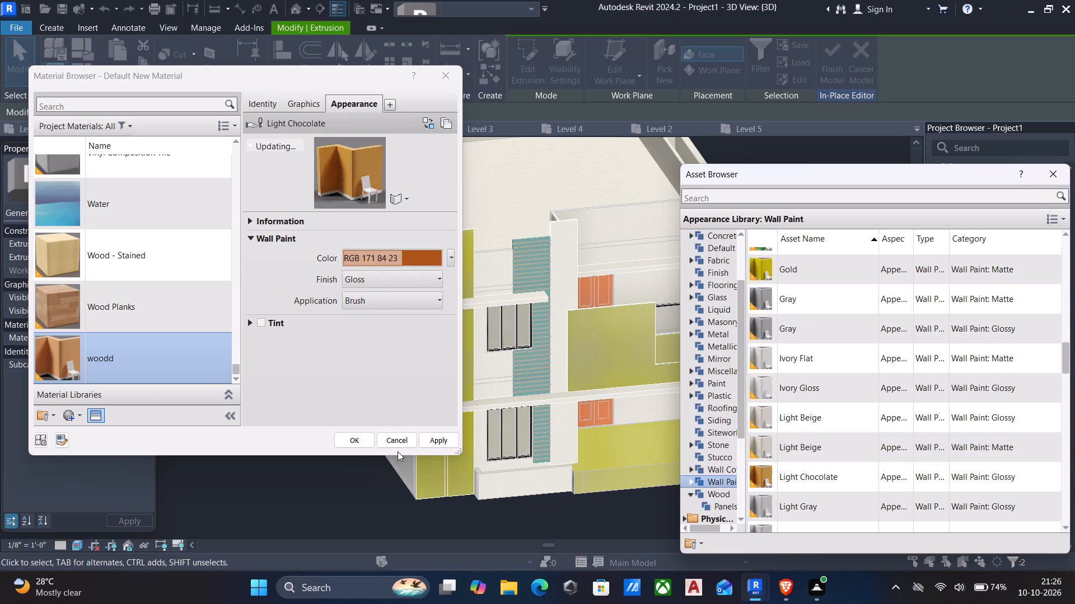
{"action": "left_click", "coordinate": [441, 438]}
{"action": "left_click", "coordinate": [353, 438]}
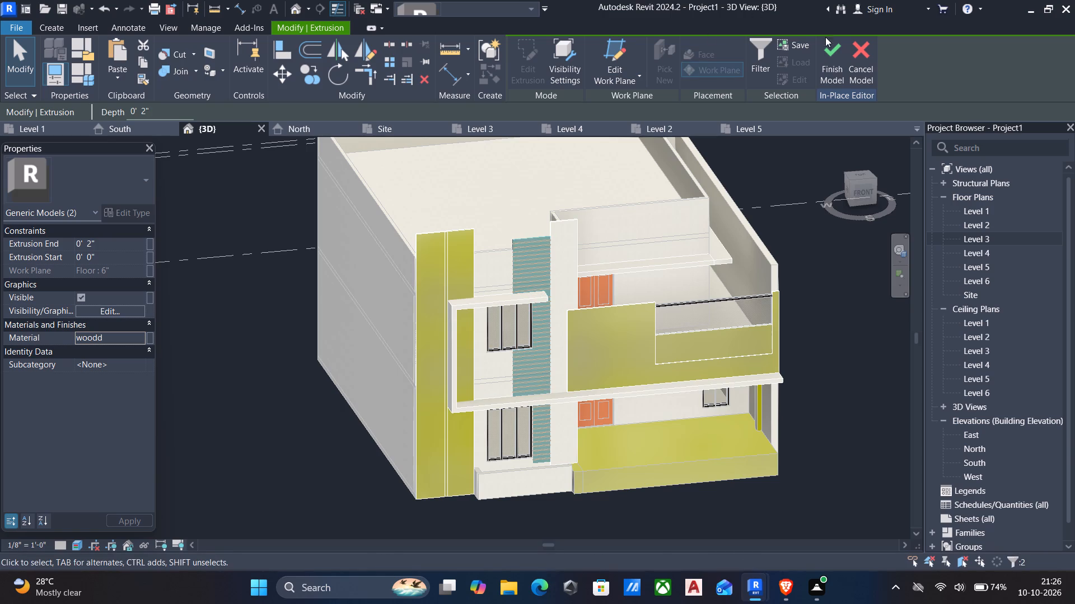
{"action": "left_click", "coordinate": [826, 56]}
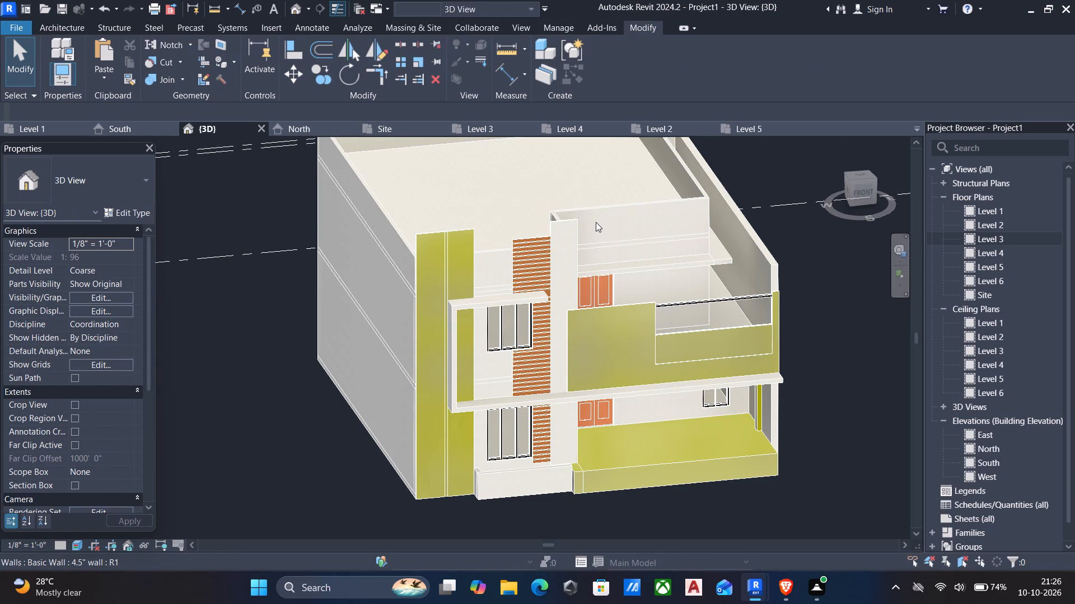
Reopen the facade's in-place model for editing and open the material selection for the upper balcony's front panel extrusion.
{"action": "scroll", "coordinate": [553, 241], "scroll_direction": "up", "scroll_amount": 6}
{"action": "scroll", "coordinate": [500, 230], "scroll_direction": "up", "scroll_amount": 6}
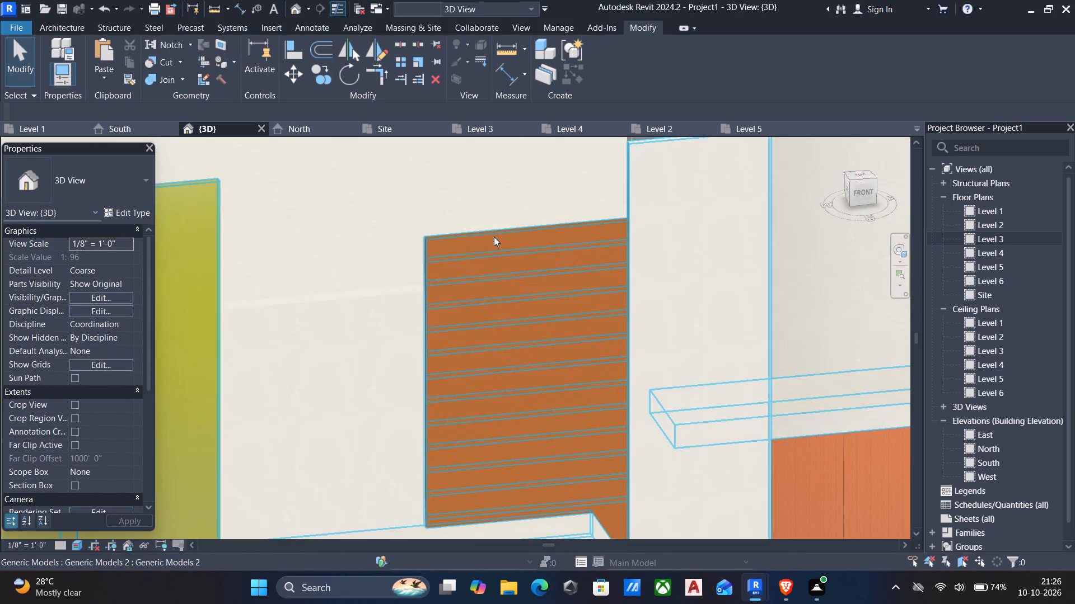
{"action": "scroll", "coordinate": [526, 242], "scroll_direction": "up", "scroll_amount": 6}
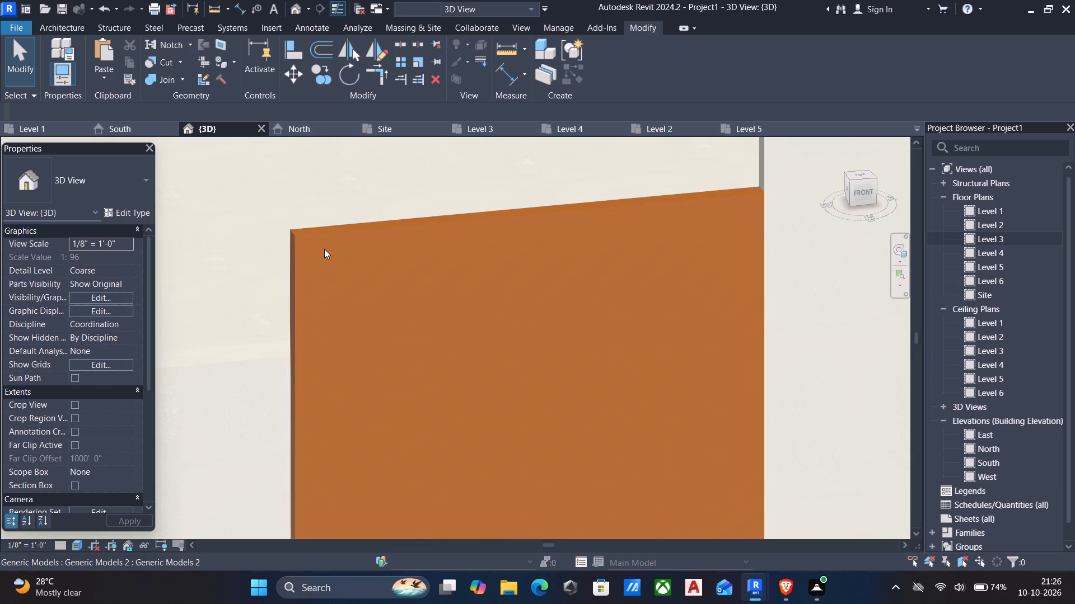
{"action": "scroll", "coordinate": [321, 257], "scroll_direction": "down", "scroll_amount": 7}
{"action": "scroll", "coordinate": [537, 275], "scroll_direction": "down", "scroll_amount": 3}
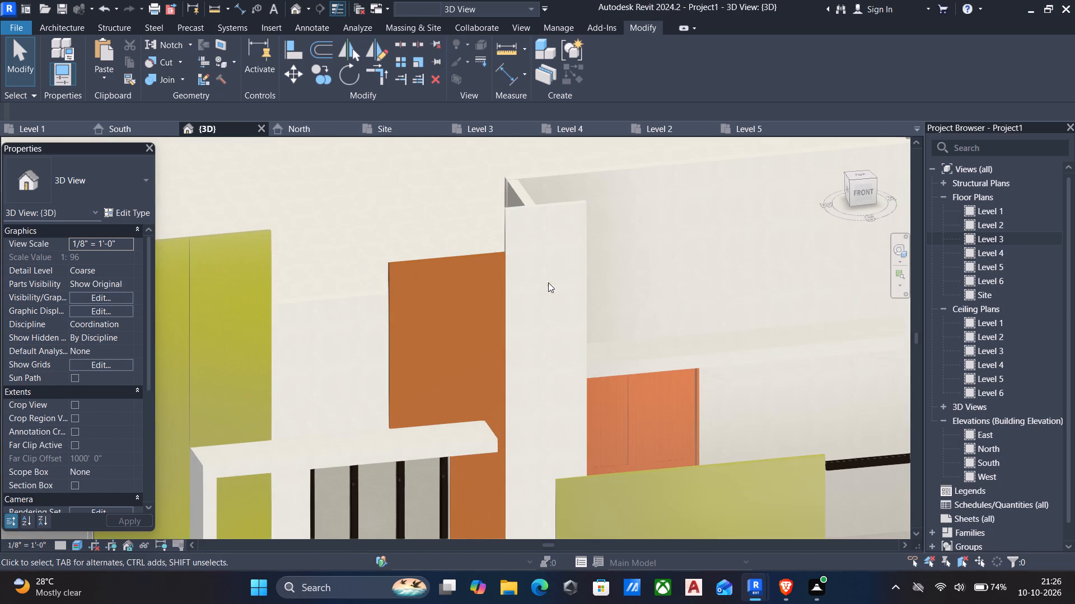
{"action": "scroll", "coordinate": [585, 281], "scroll_direction": "down", "scroll_amount": 3}
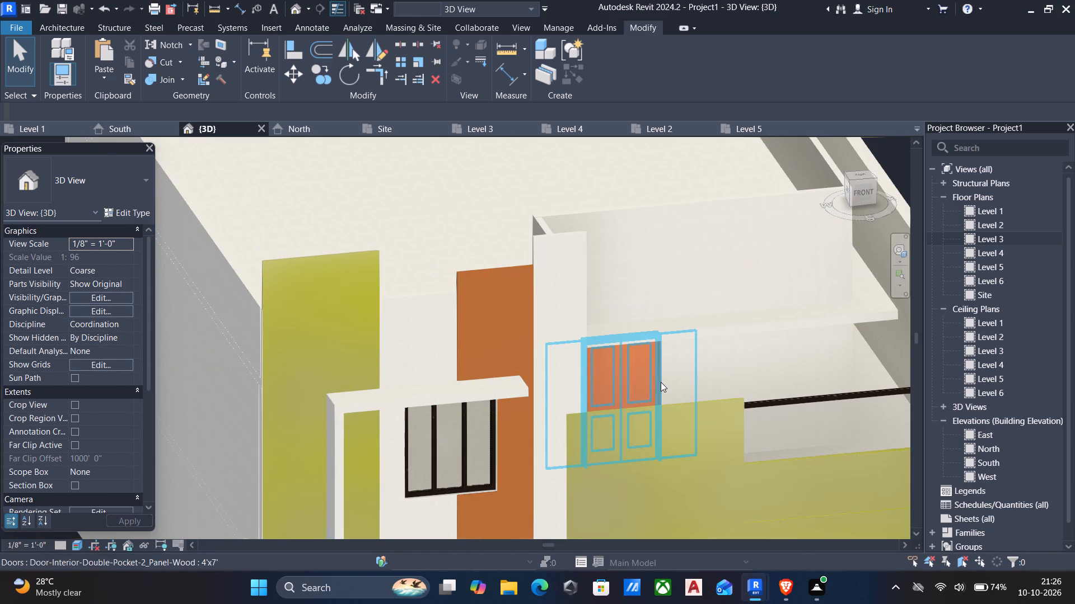
{"action": "left_click", "coordinate": [737, 403]}
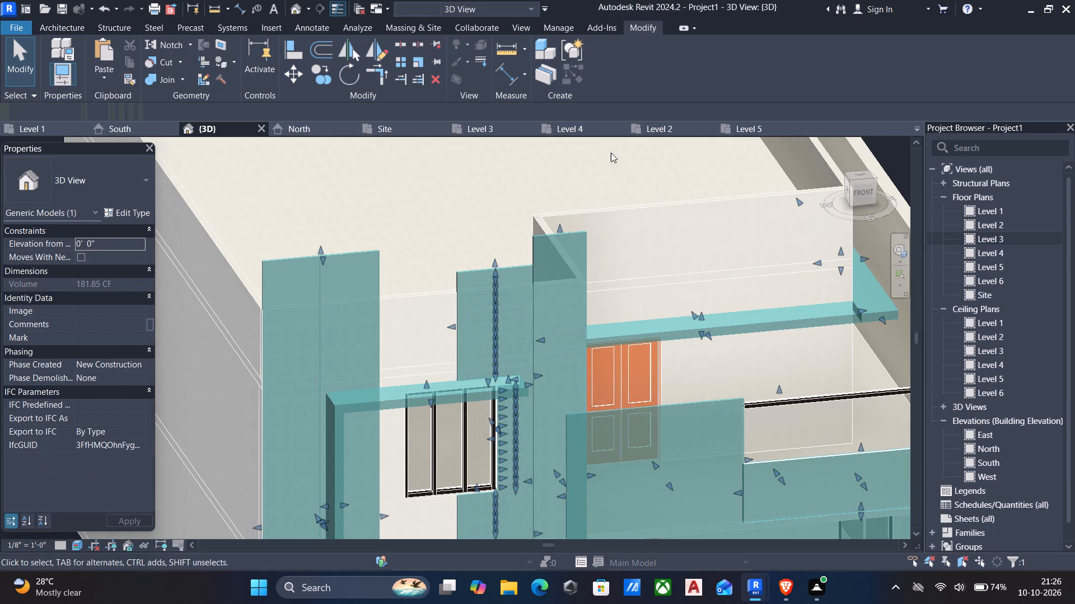
{"action": "left_click", "coordinate": [602, 68]}
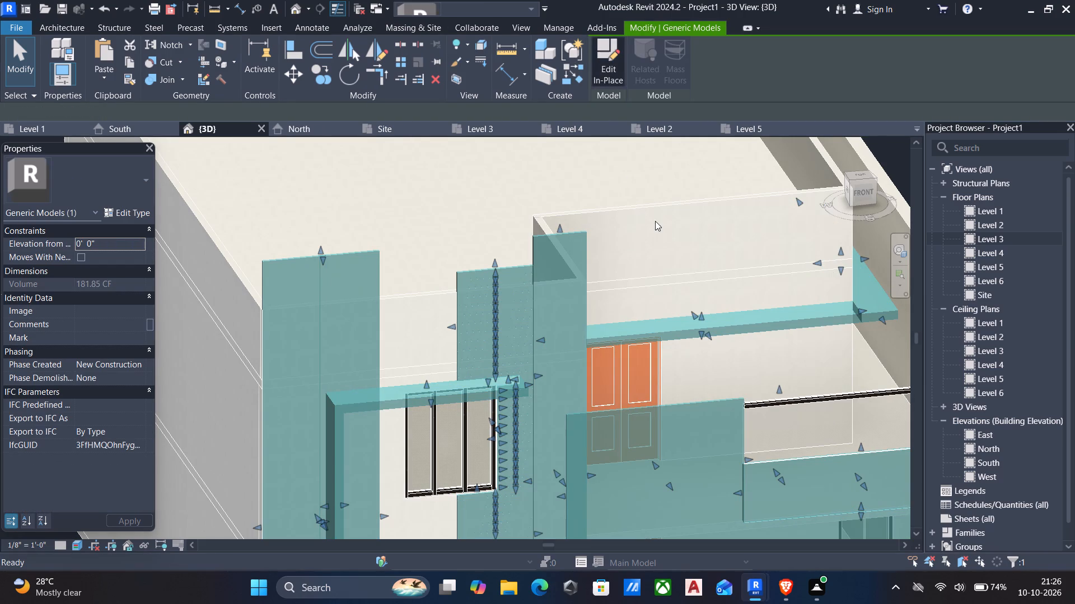
{"action": "scroll", "coordinate": [666, 237], "scroll_direction": "down", "scroll_amount": 4}
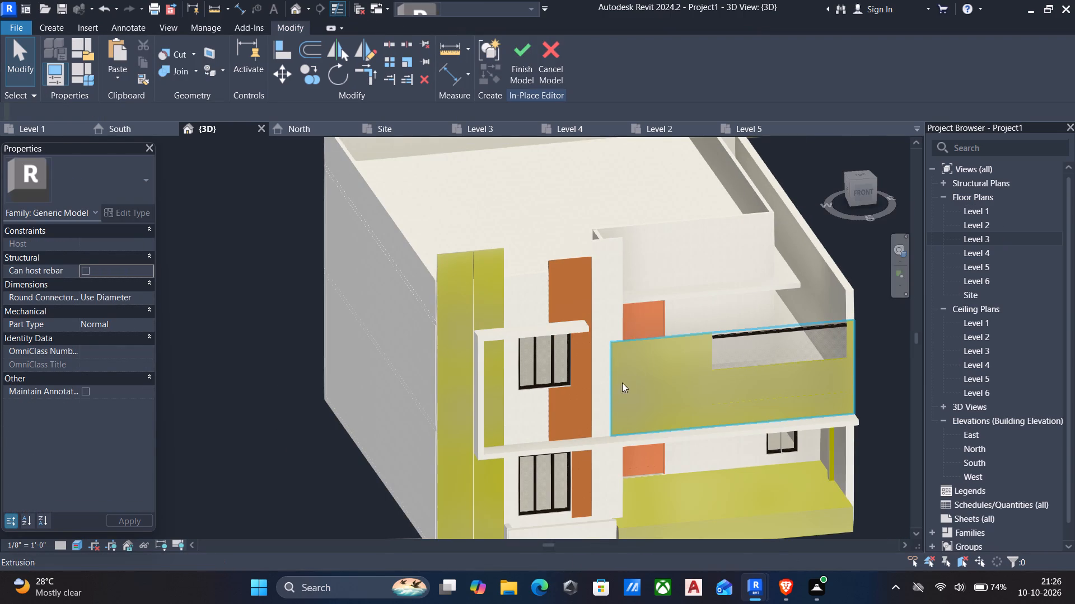
{"action": "left_click", "coordinate": [615, 403]}
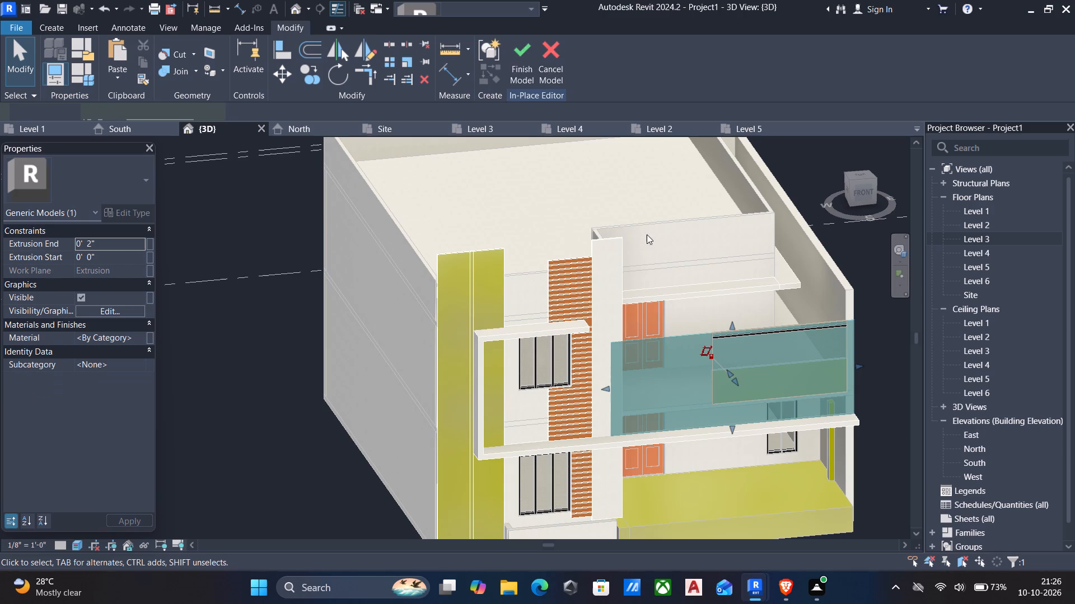
{"action": "left_click", "coordinate": [143, 342]}
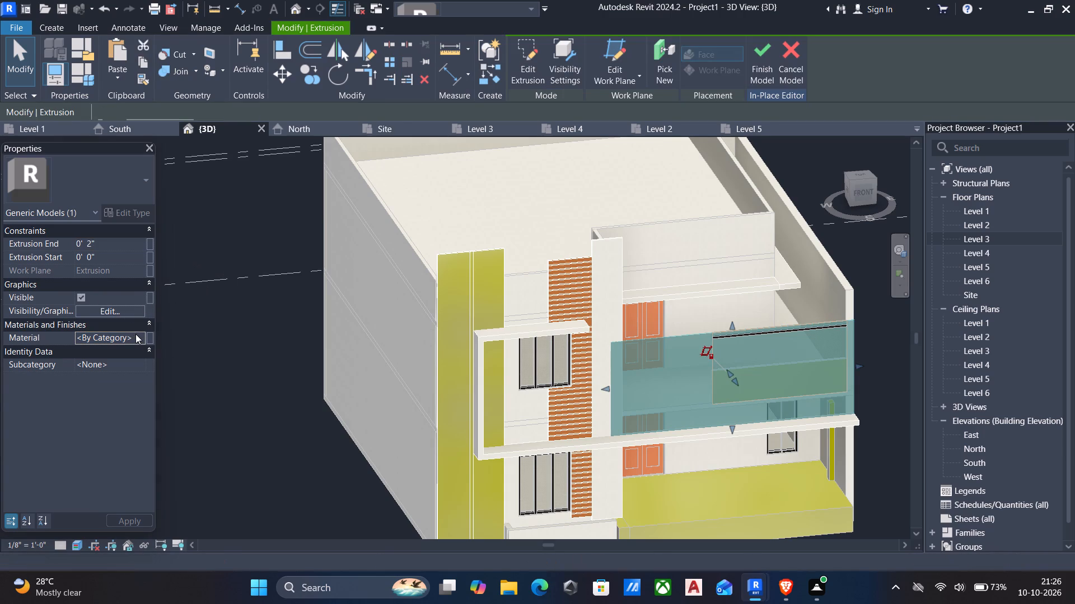
{"action": "left_click", "coordinate": [137, 334]}
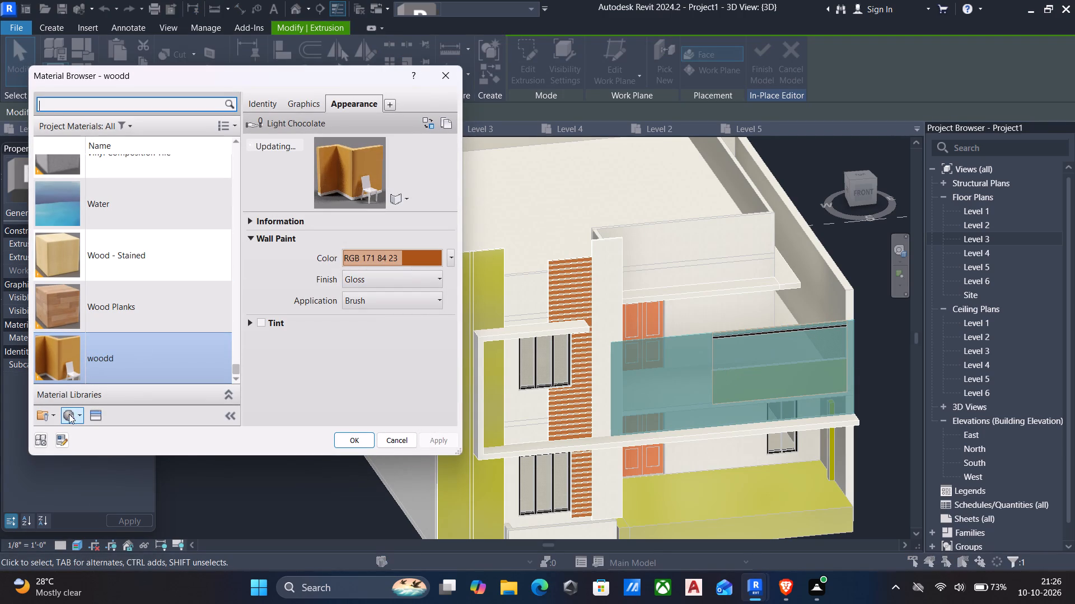
Create a new material for the balcony front panel and name it light ashh.
{"action": "left_click", "coordinate": [68, 414]}
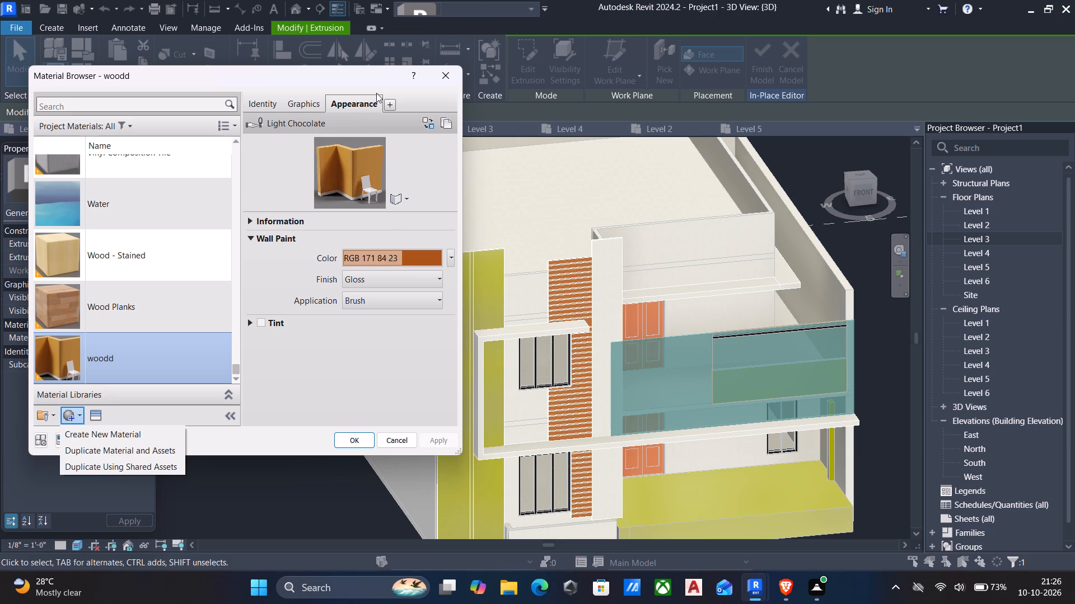
{"action": "left_click", "coordinate": [266, 100]}
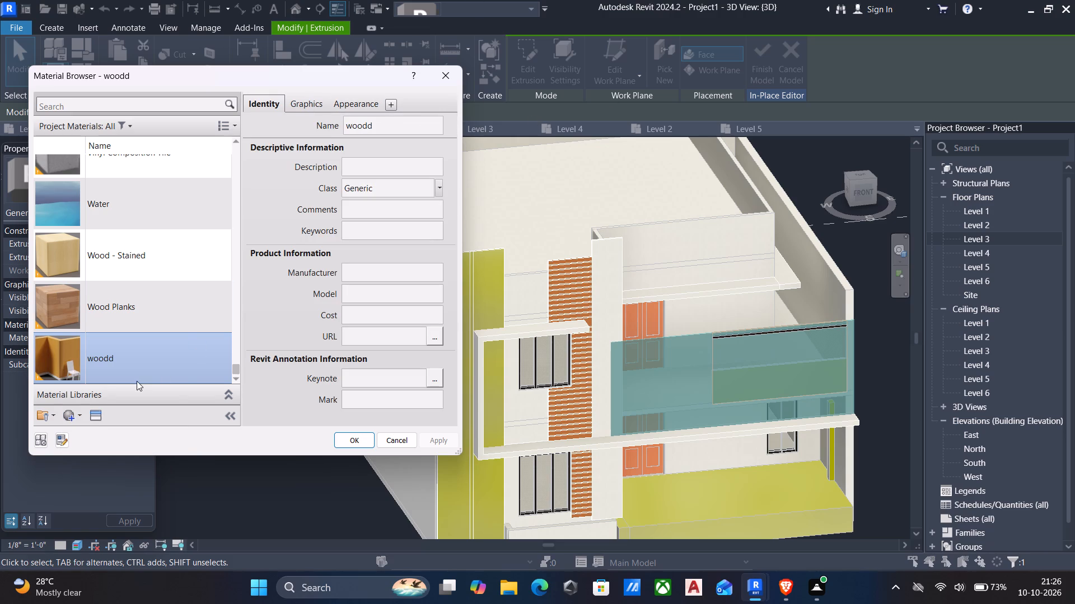
{"action": "left_click", "coordinate": [72, 416]}
{"action": "left_click", "coordinate": [94, 432]}
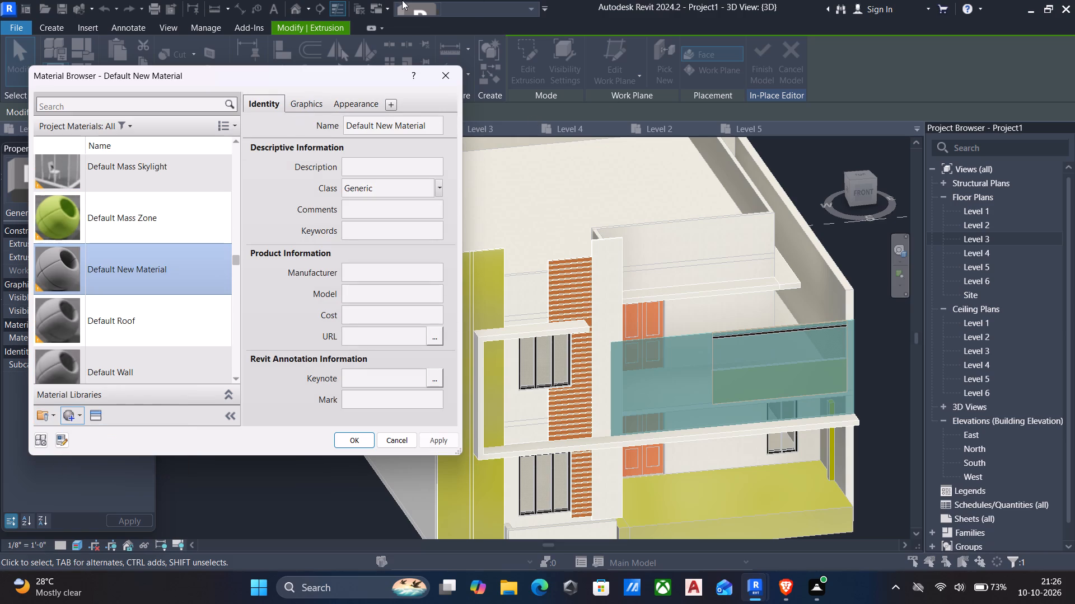
{"action": "left_click", "coordinate": [439, 119]}
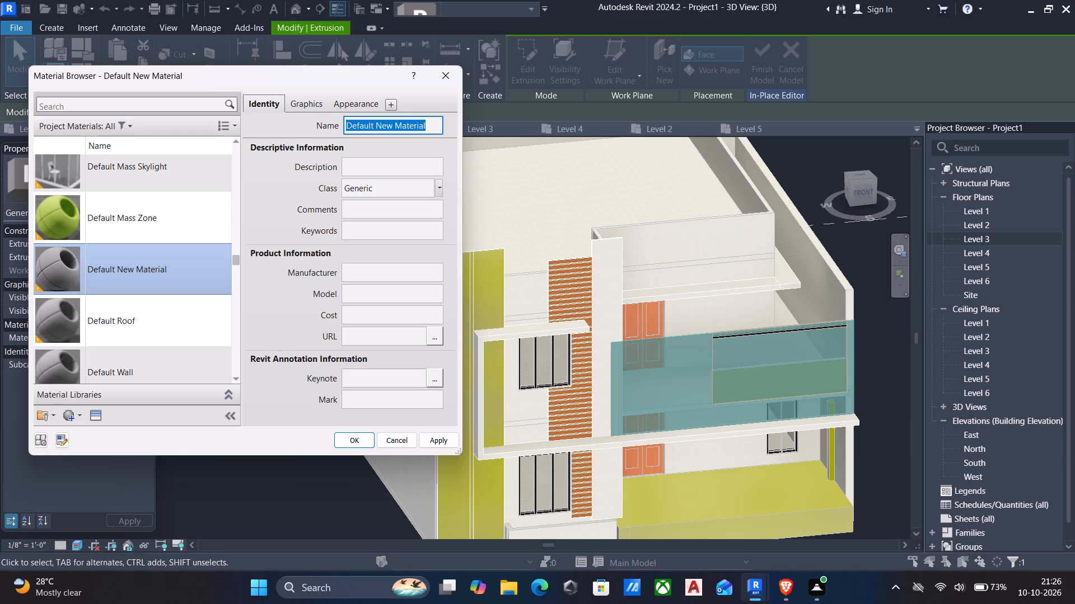
{"action": "type", "text": "li"}
{"action": "type", "text": "ght a"}
{"action": "type", "text": "shh"}
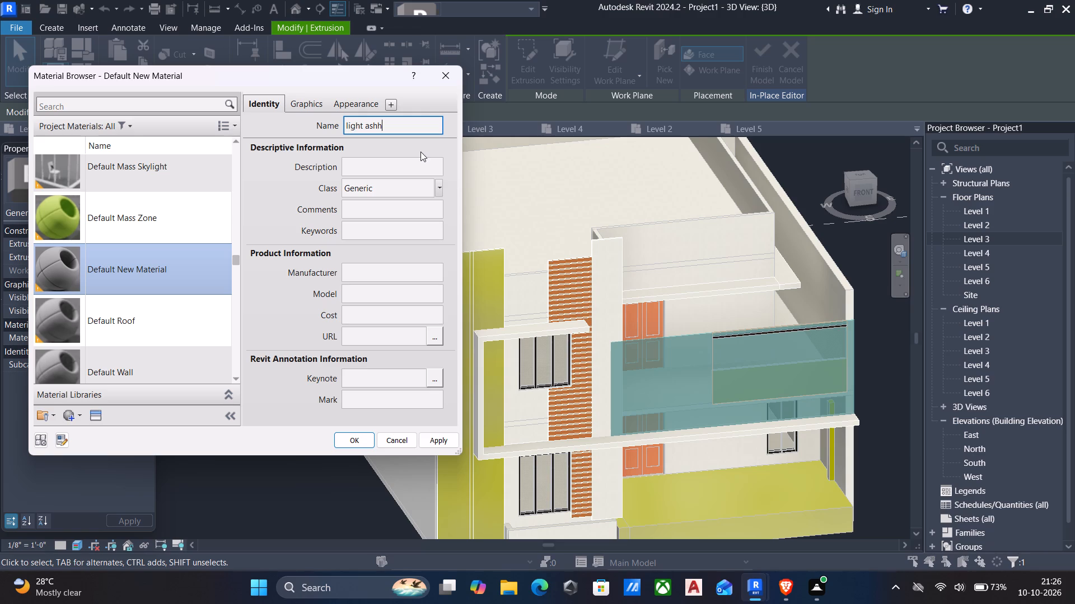
{"action": "left_click", "coordinate": [450, 441]}
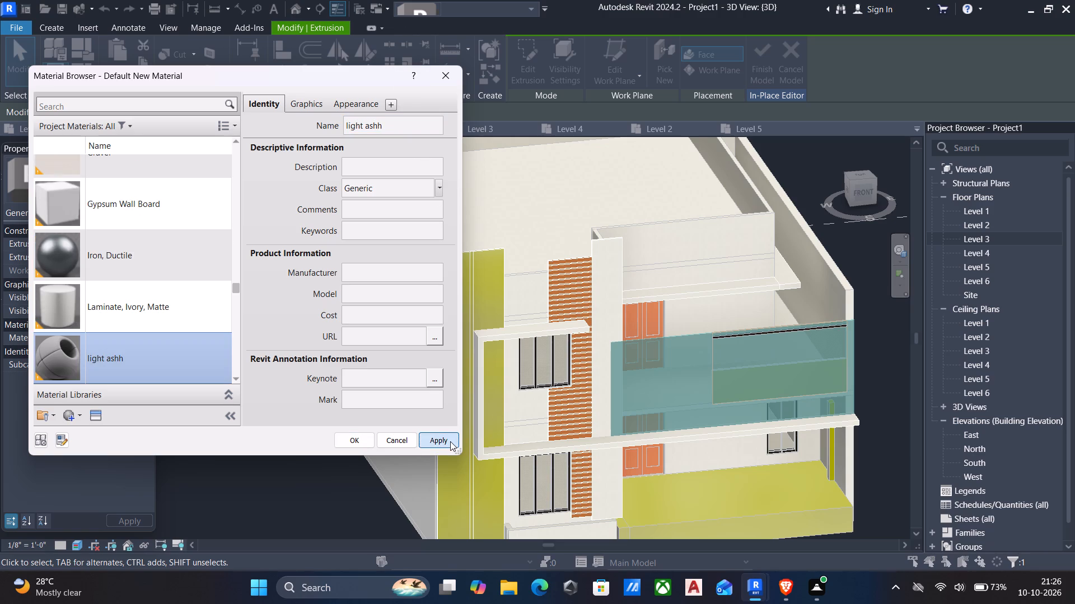
Open the generic color of light ashh's appearance for editing.
{"action": "left_click", "coordinate": [349, 100]}
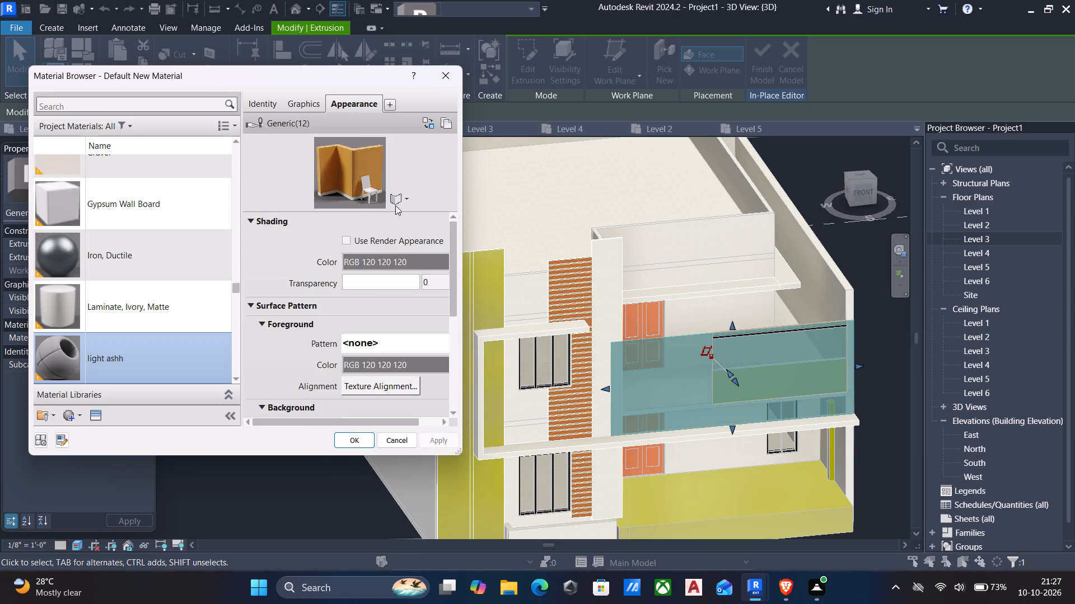
{"action": "left_click", "coordinate": [426, 256]}
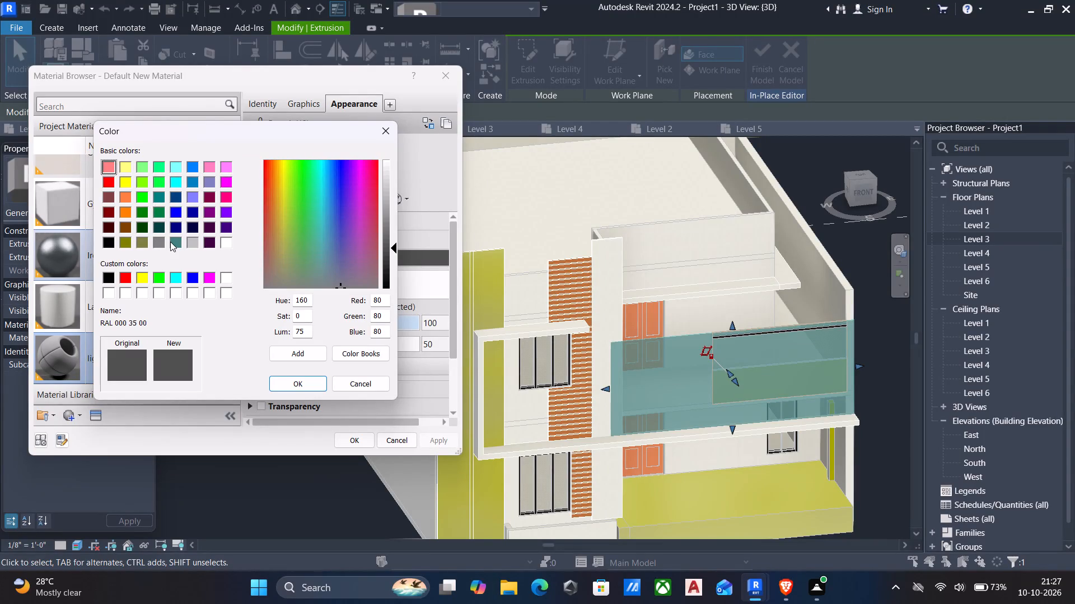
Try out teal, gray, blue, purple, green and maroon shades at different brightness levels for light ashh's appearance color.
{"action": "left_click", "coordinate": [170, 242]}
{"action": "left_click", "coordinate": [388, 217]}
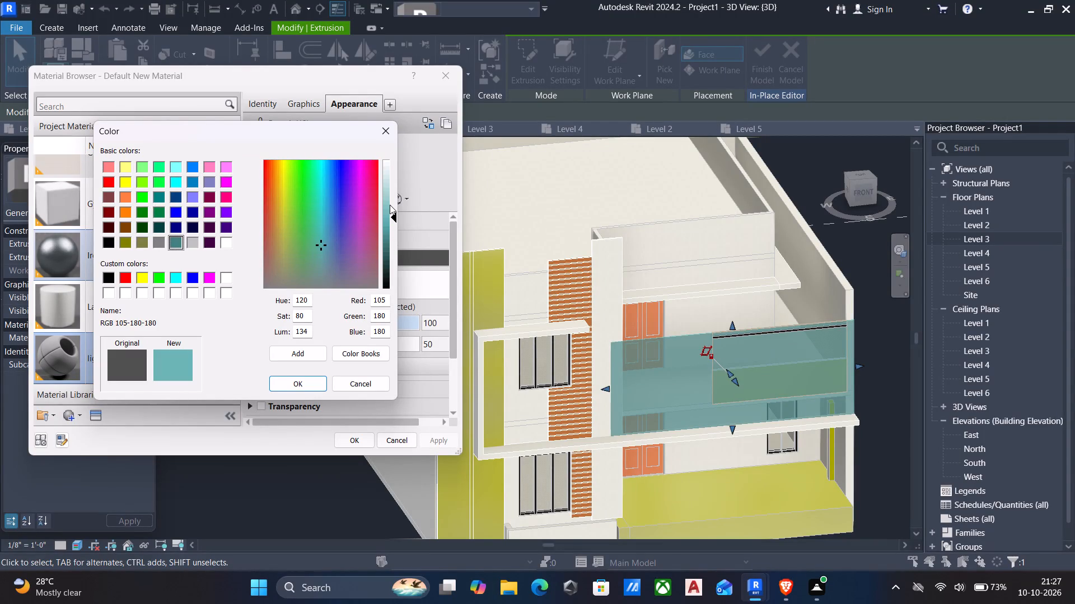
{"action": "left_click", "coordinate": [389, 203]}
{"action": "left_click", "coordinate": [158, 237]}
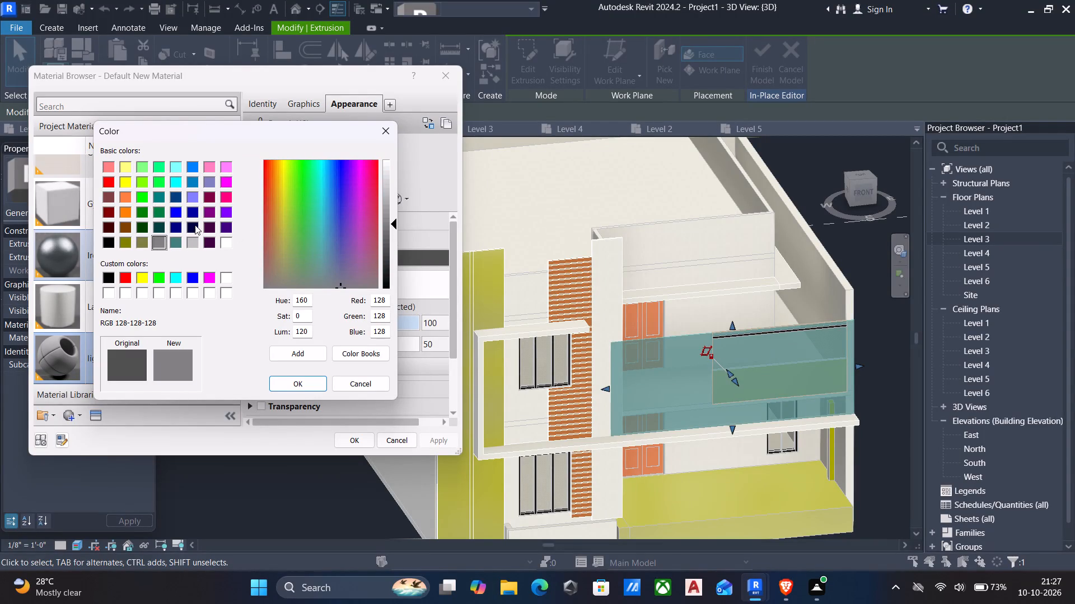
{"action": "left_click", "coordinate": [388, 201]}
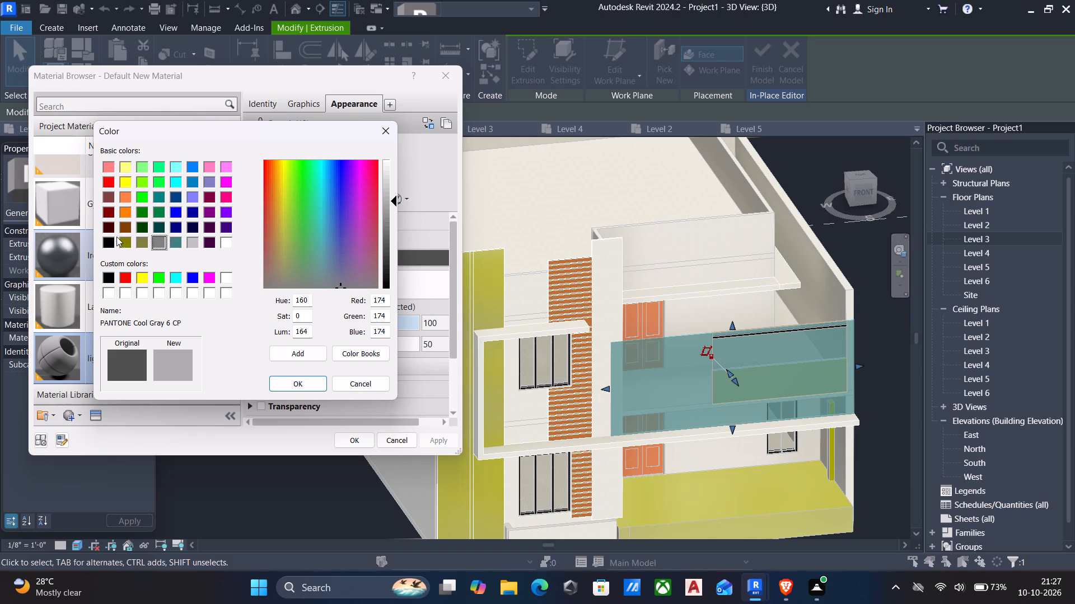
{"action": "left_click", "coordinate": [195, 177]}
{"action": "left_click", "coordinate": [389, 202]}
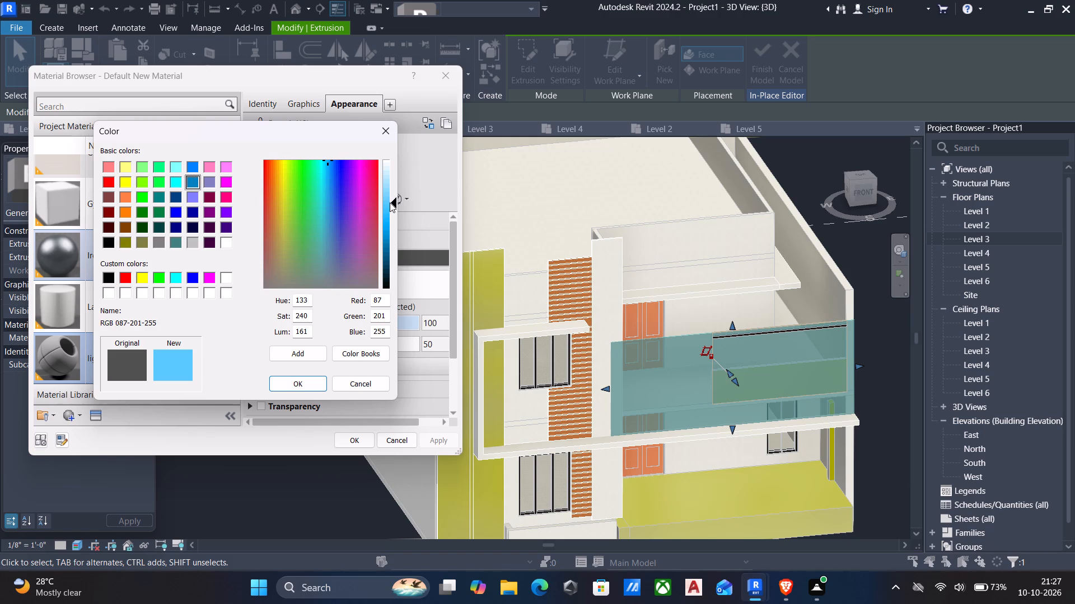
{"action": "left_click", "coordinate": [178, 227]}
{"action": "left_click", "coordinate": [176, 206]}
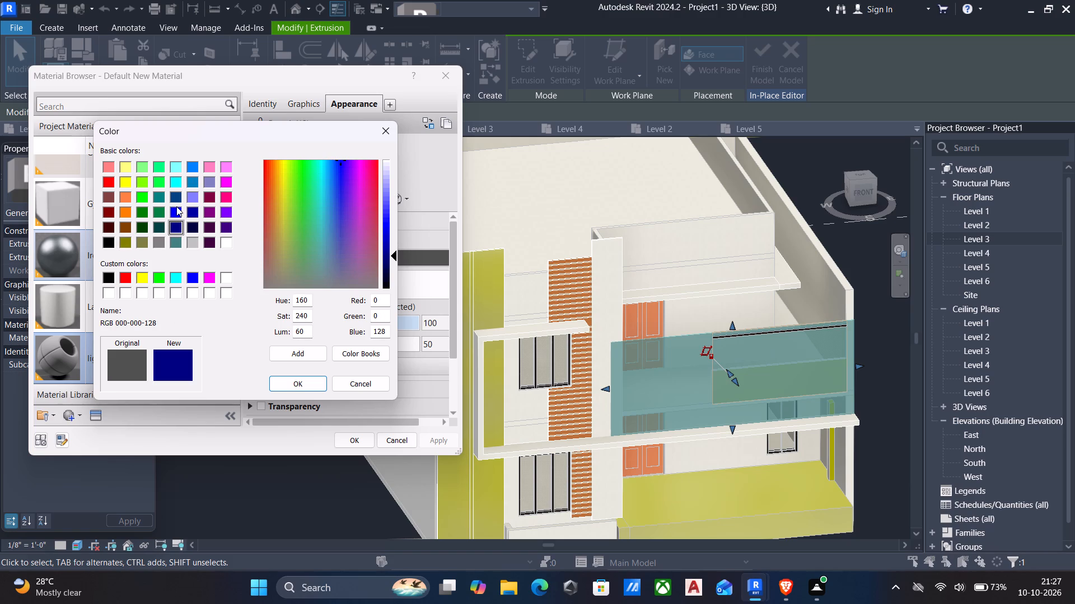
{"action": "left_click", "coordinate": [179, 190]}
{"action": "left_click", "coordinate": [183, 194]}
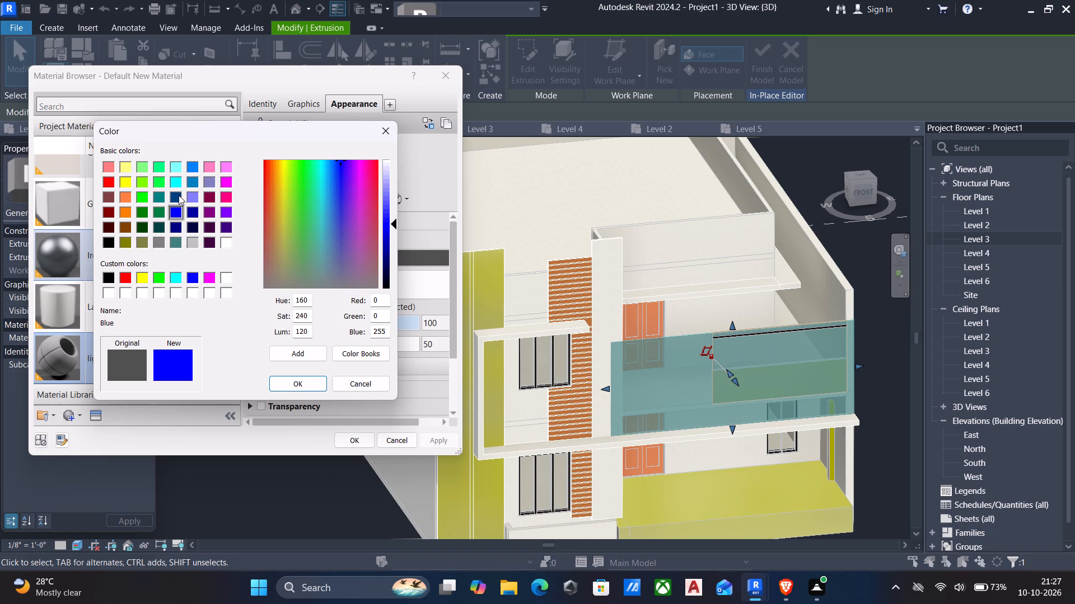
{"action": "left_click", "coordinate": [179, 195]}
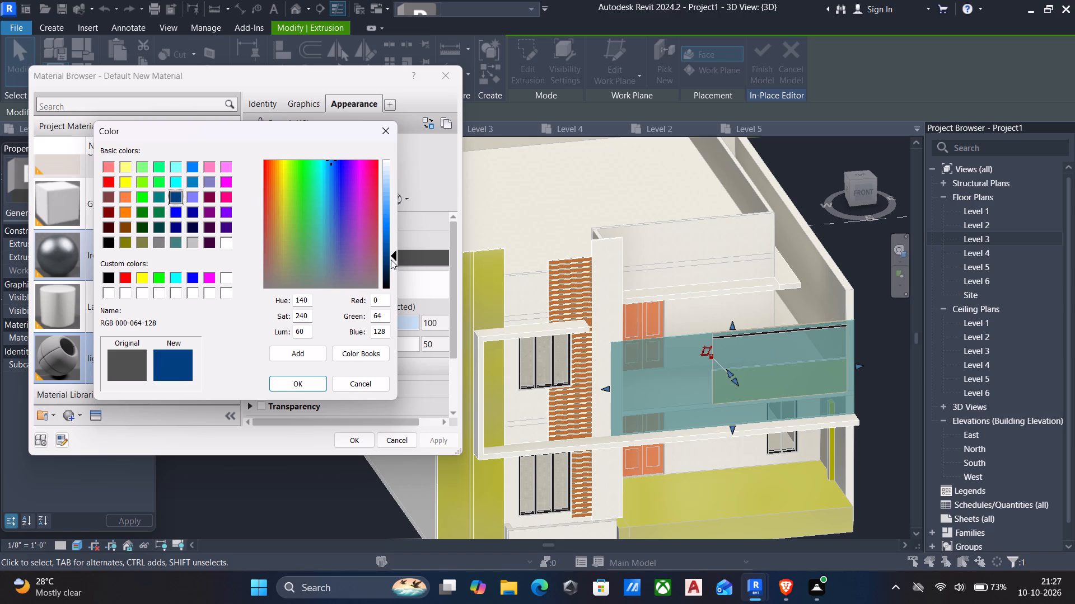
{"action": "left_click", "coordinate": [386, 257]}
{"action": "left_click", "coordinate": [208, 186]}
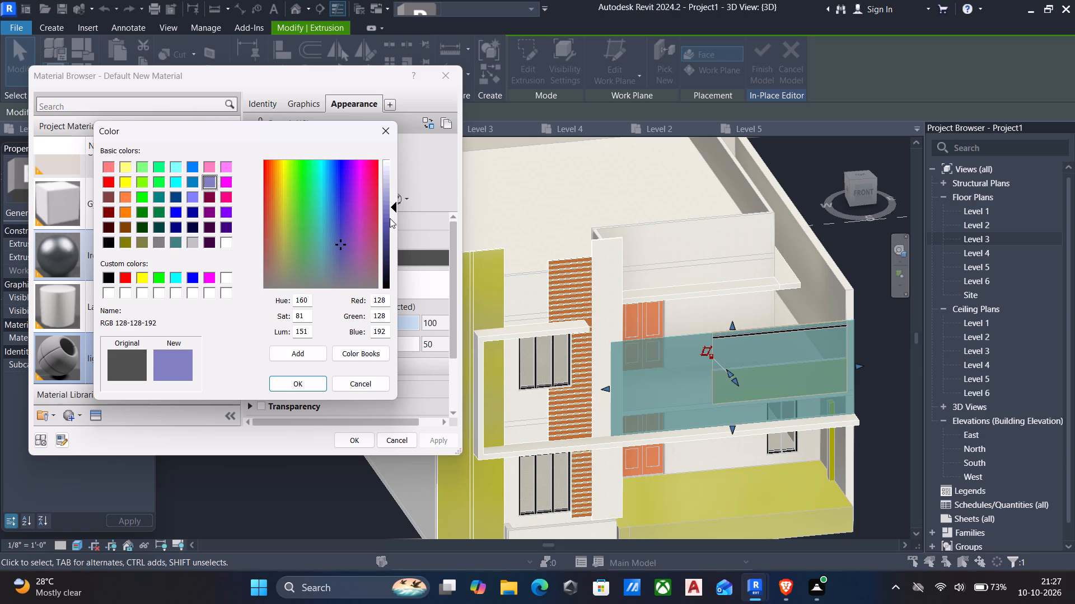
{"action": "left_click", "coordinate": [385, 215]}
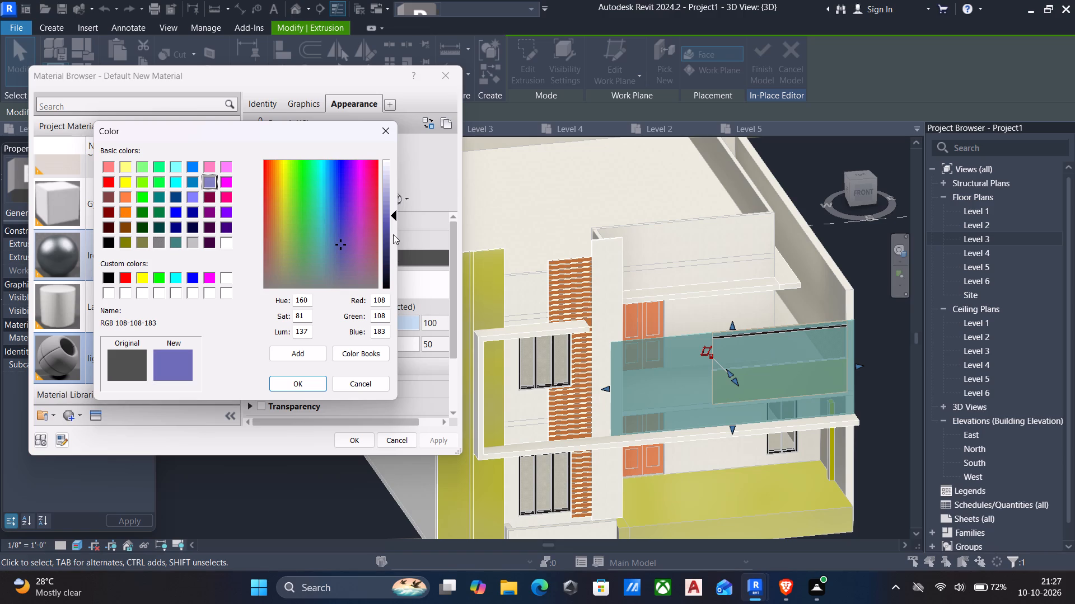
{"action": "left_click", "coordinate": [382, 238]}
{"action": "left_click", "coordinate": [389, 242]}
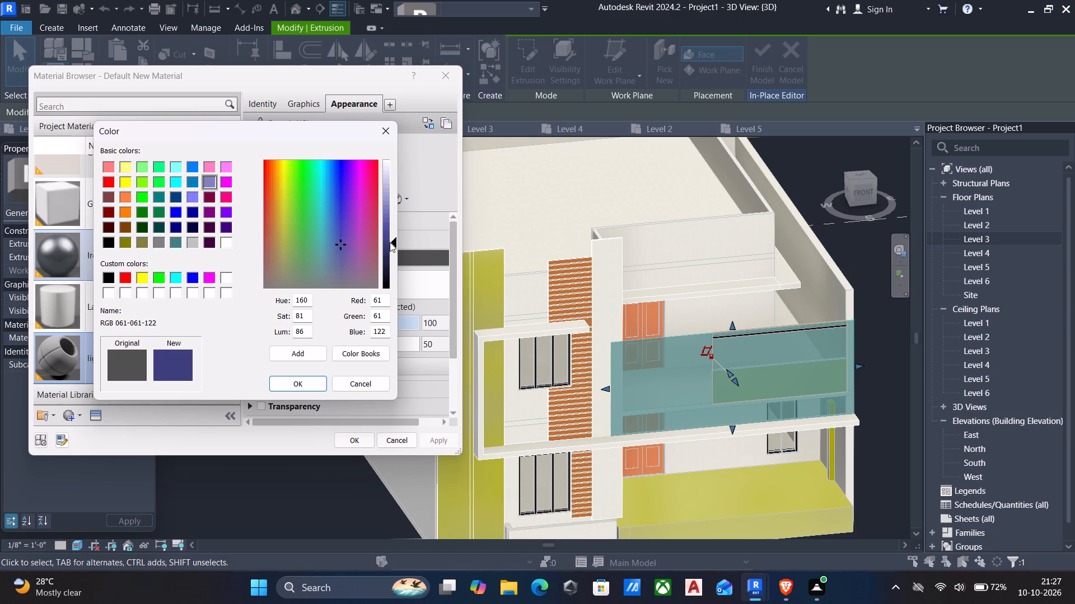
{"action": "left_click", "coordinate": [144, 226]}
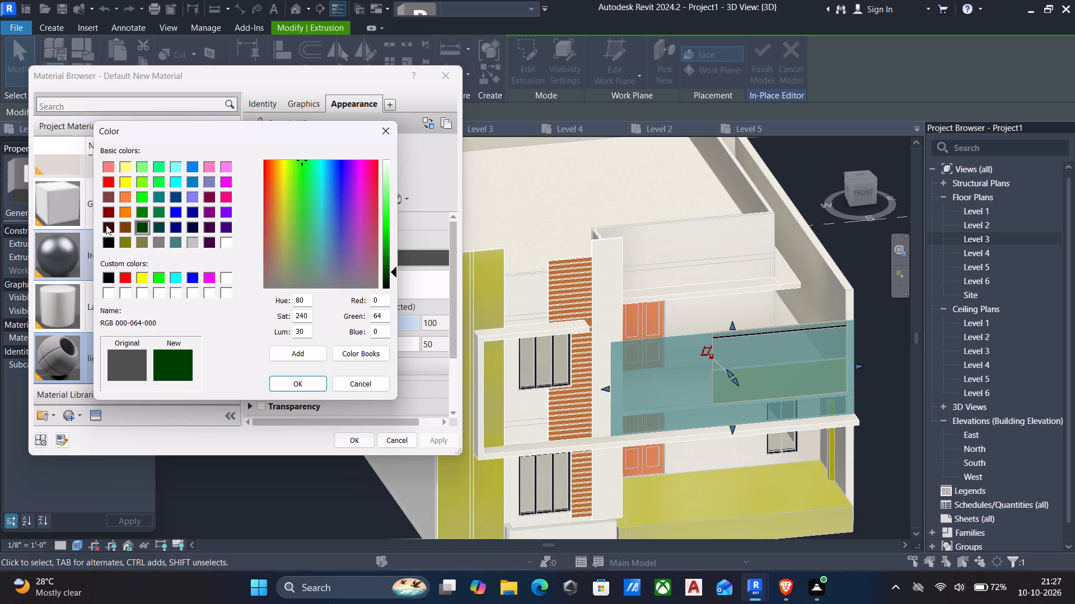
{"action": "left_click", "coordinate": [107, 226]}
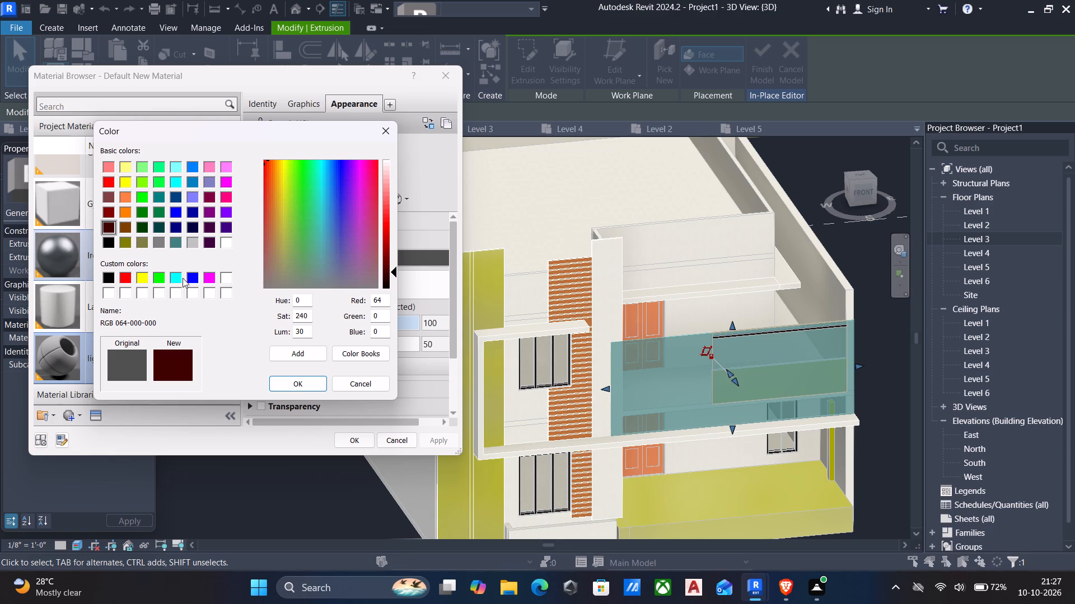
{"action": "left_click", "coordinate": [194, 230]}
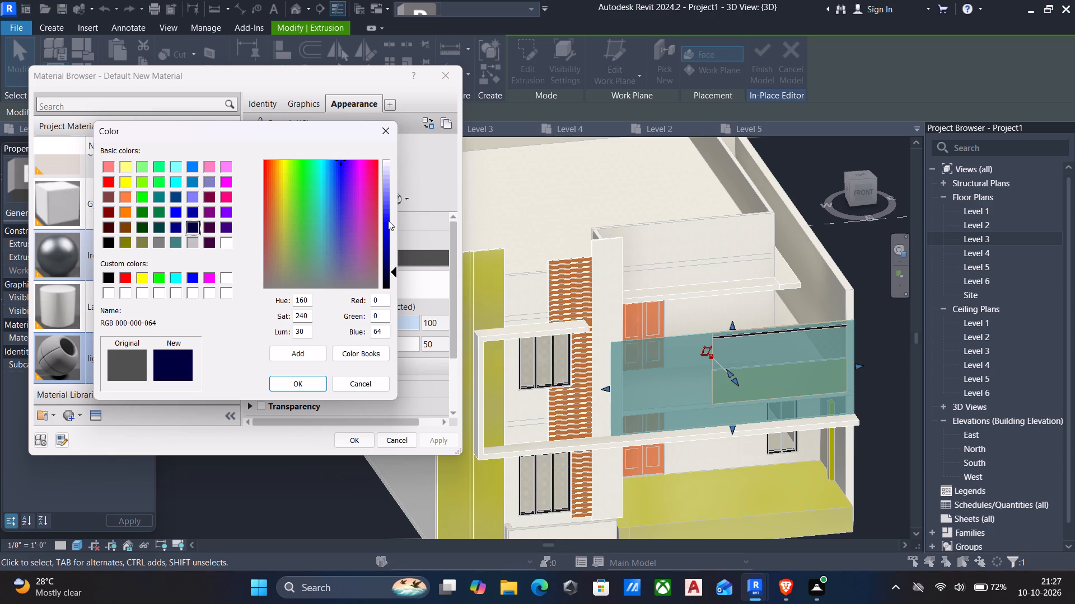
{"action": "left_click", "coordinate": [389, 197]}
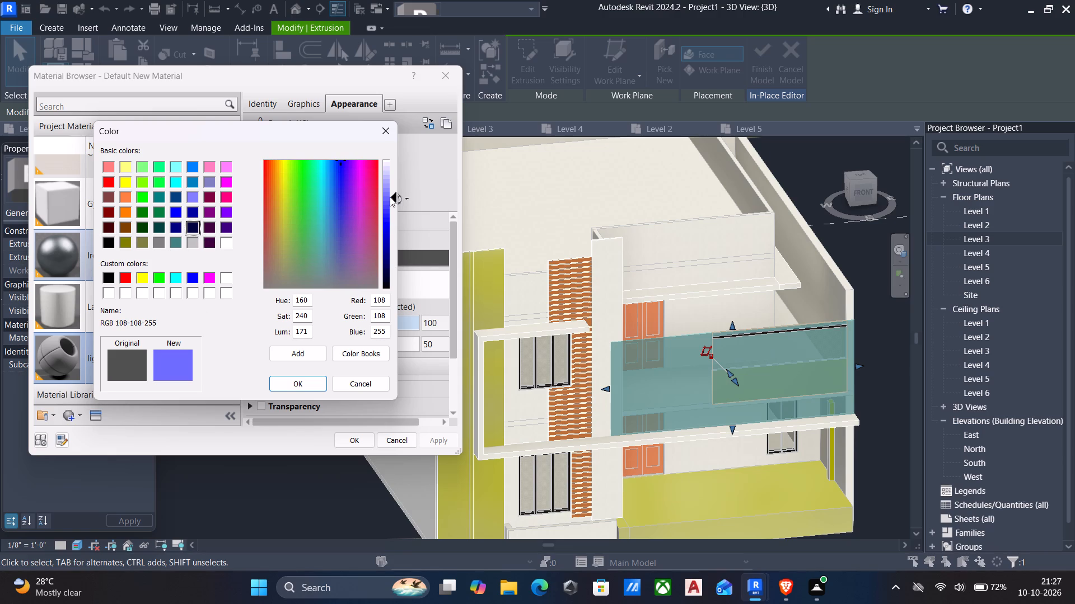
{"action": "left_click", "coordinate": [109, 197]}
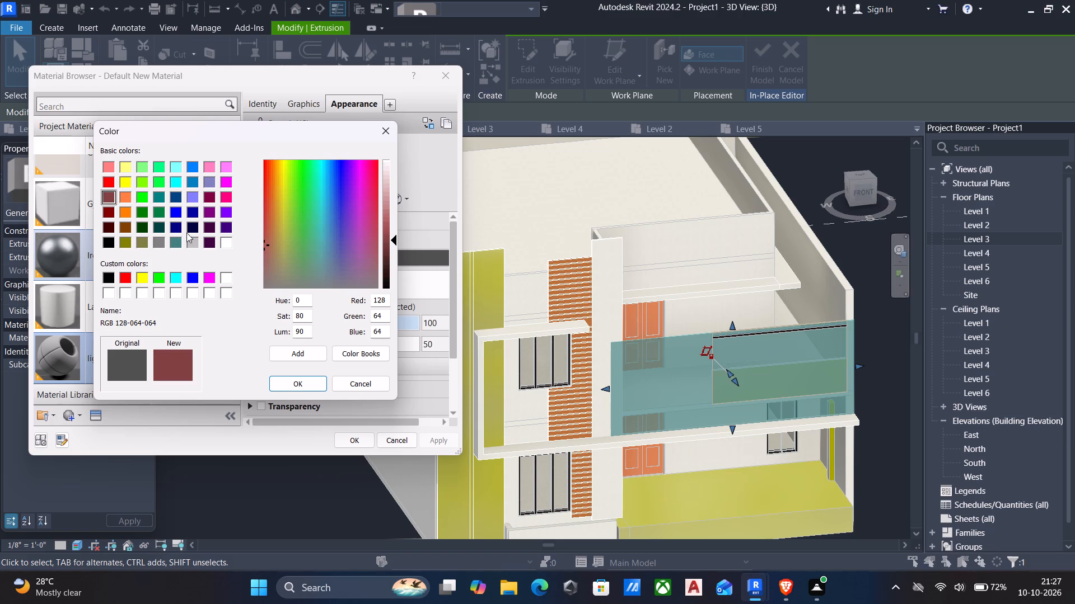
Set light ashh's appearance color to the muted teal RGB 109 182 182, assign the material to the balcony front panel and finish the in-place model.
{"action": "left_click", "coordinate": [179, 238]}
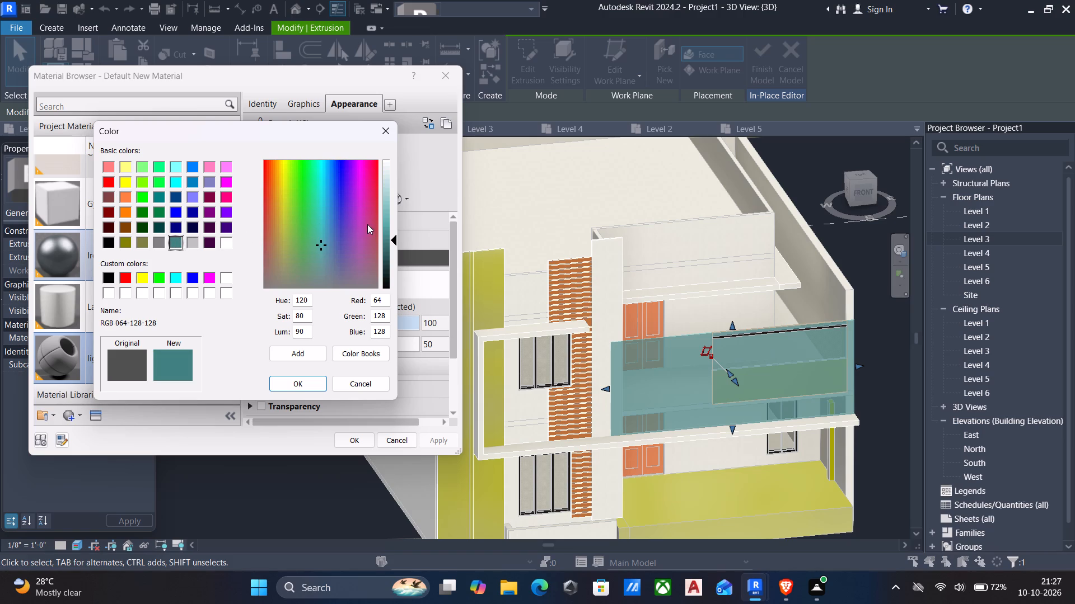
{"action": "left_click", "coordinate": [386, 215]}
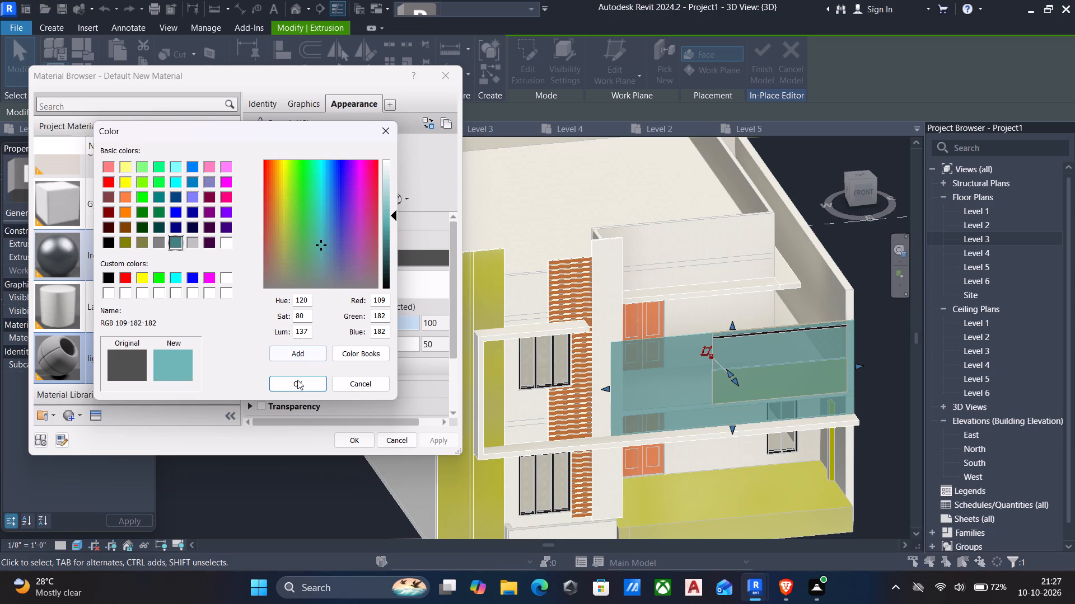
{"action": "left_click", "coordinate": [292, 386]}
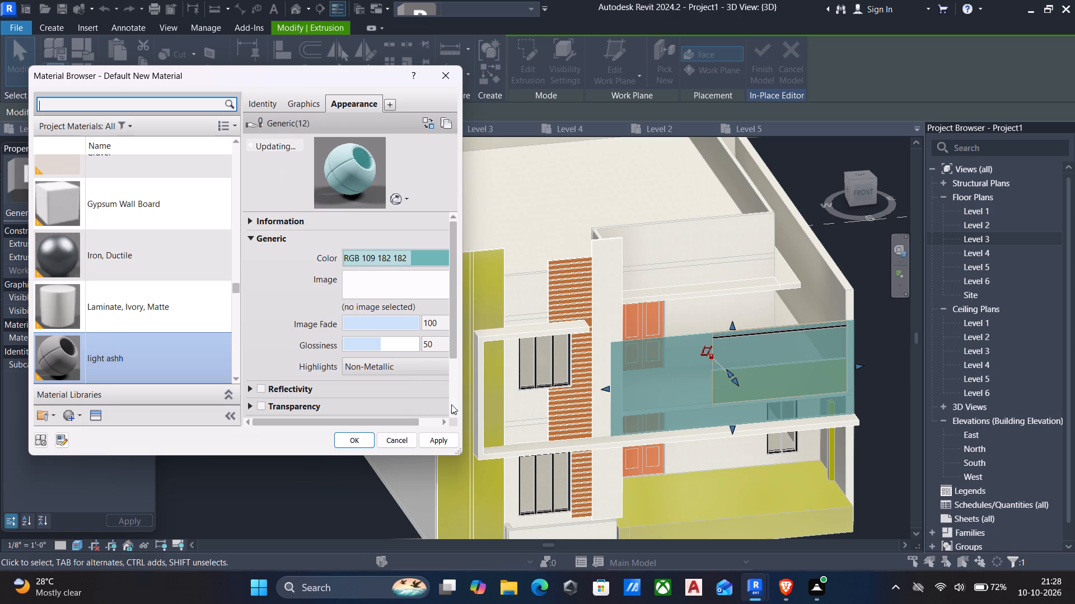
{"action": "left_click", "coordinate": [440, 437]}
{"action": "left_click", "coordinate": [356, 443]}
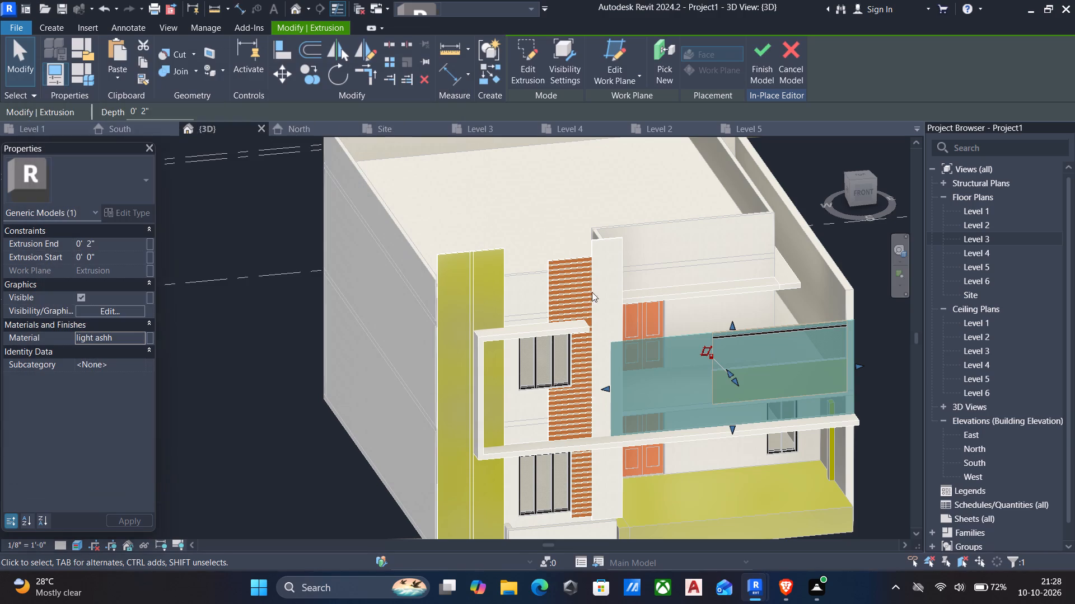
{"action": "left_click", "coordinate": [759, 51]}
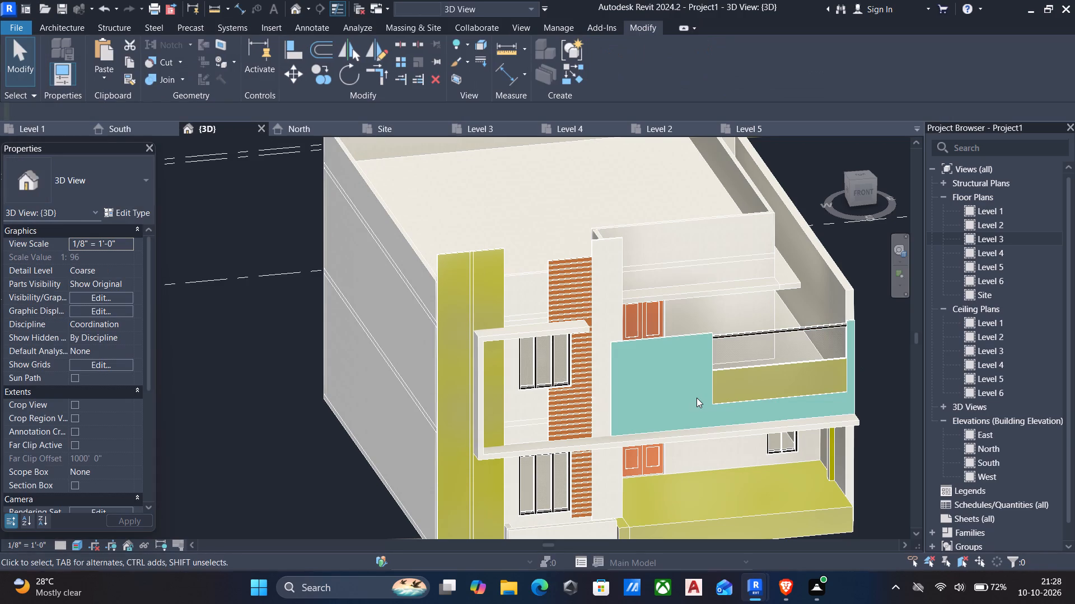
{"action": "key", "text": "Escape"}
Reopen the facade's in-place model, assign Laminate, Ivory, Matte to the low balcony parapet extrusion below the railing, and finish the model.
{"action": "scroll", "coordinate": [702, 417], "scroll_direction": "down", "scroll_amount": 1}
{"action": "scroll", "coordinate": [702, 421], "scroll_direction": "down", "scroll_amount": 1, "text": "shift"}
{"action": "middle_click_drag", "start_coordinate": [700, 423], "coordinate": [655, 438], "text": "shift"}
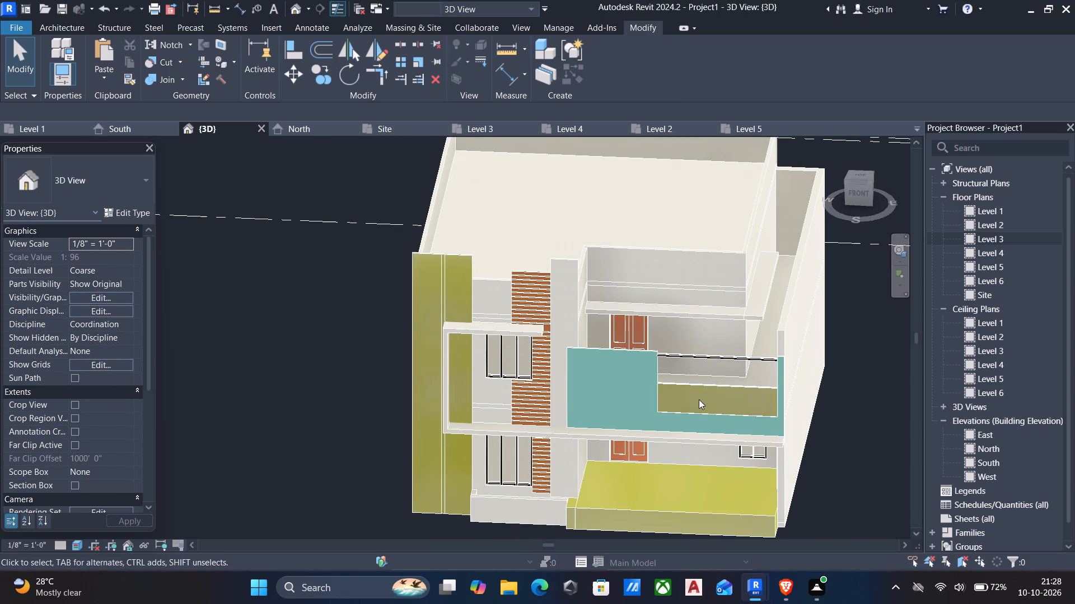
{"action": "left_click", "coordinate": [773, 397]}
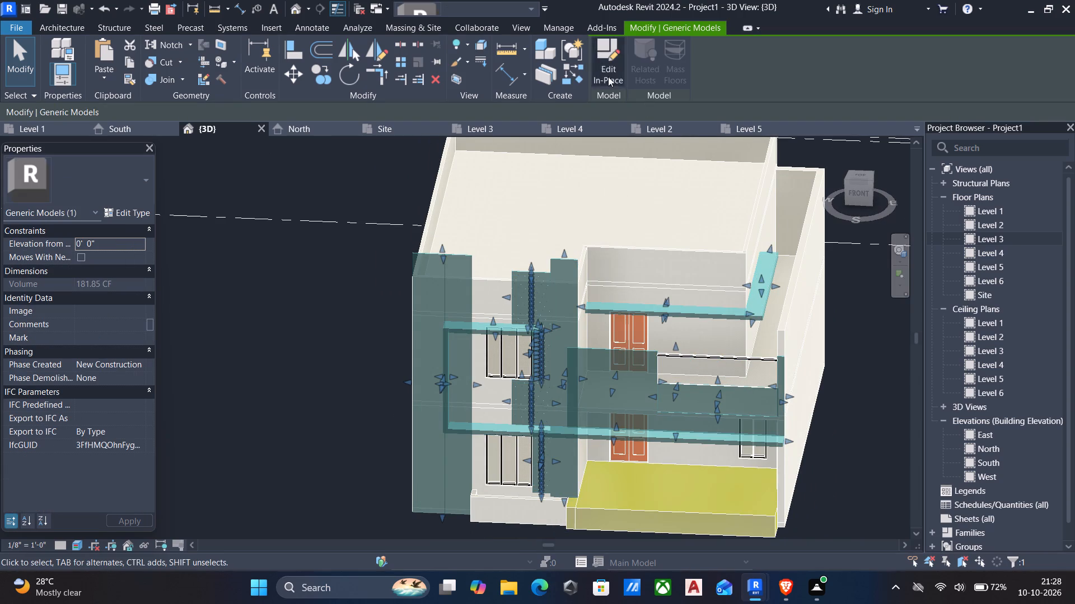
{"action": "left_click", "coordinate": [593, 55]}
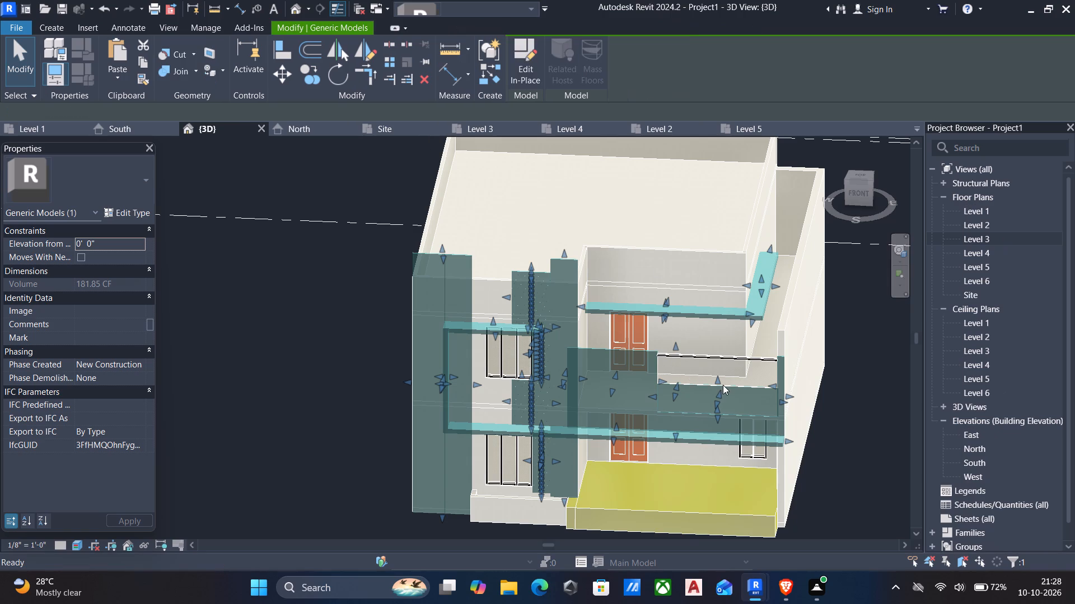
{"action": "left_click", "coordinate": [737, 390]}
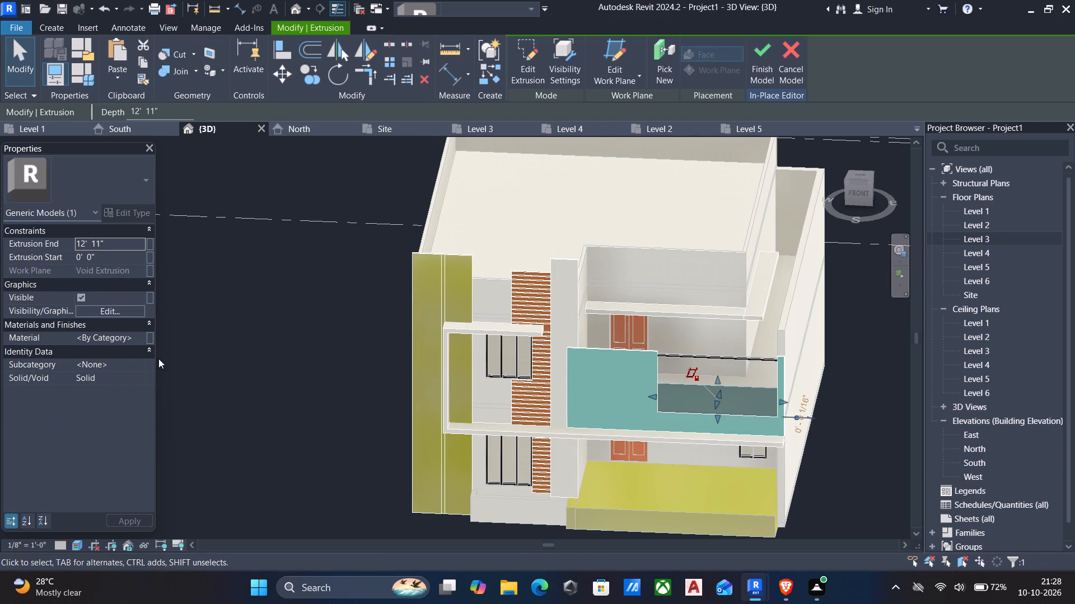
{"action": "left_click", "coordinate": [139, 338]}
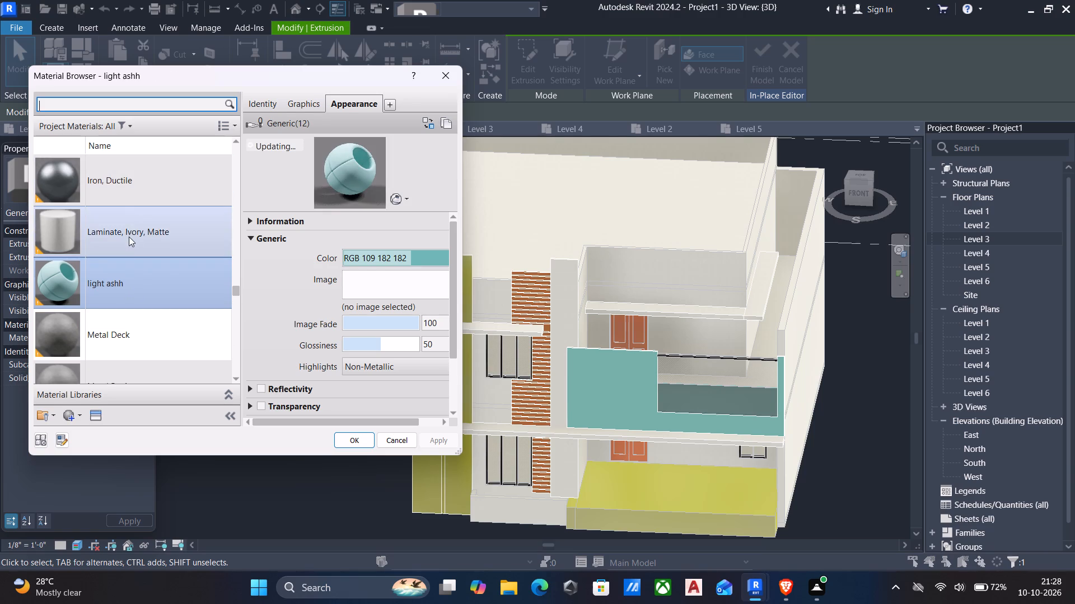
{"action": "left_click", "coordinate": [129, 237]}
{"action": "left_click", "coordinate": [368, 437]}
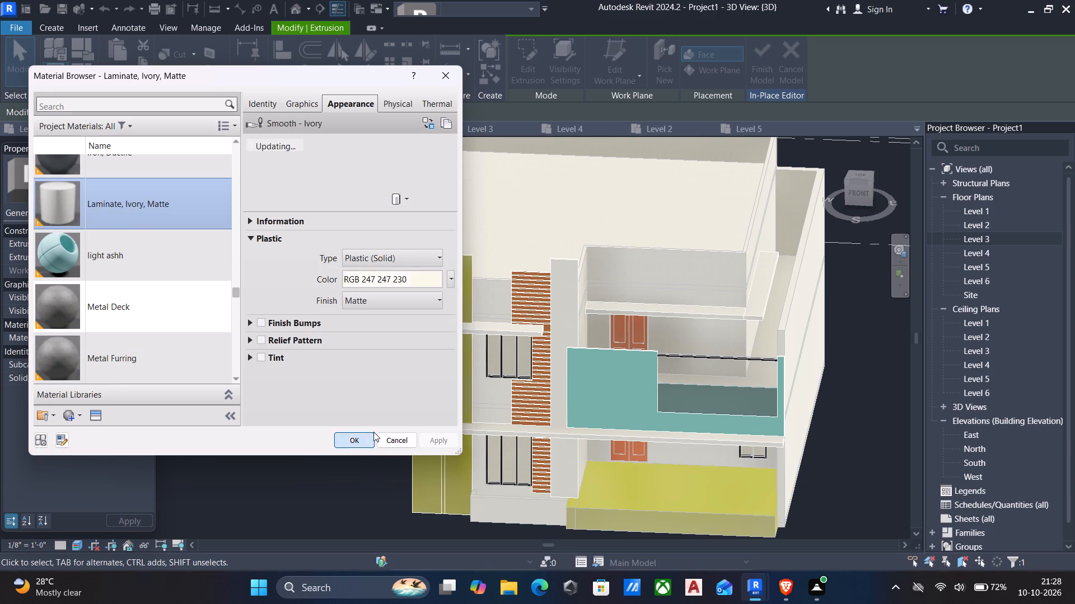
{"action": "left_click", "coordinate": [769, 57]}
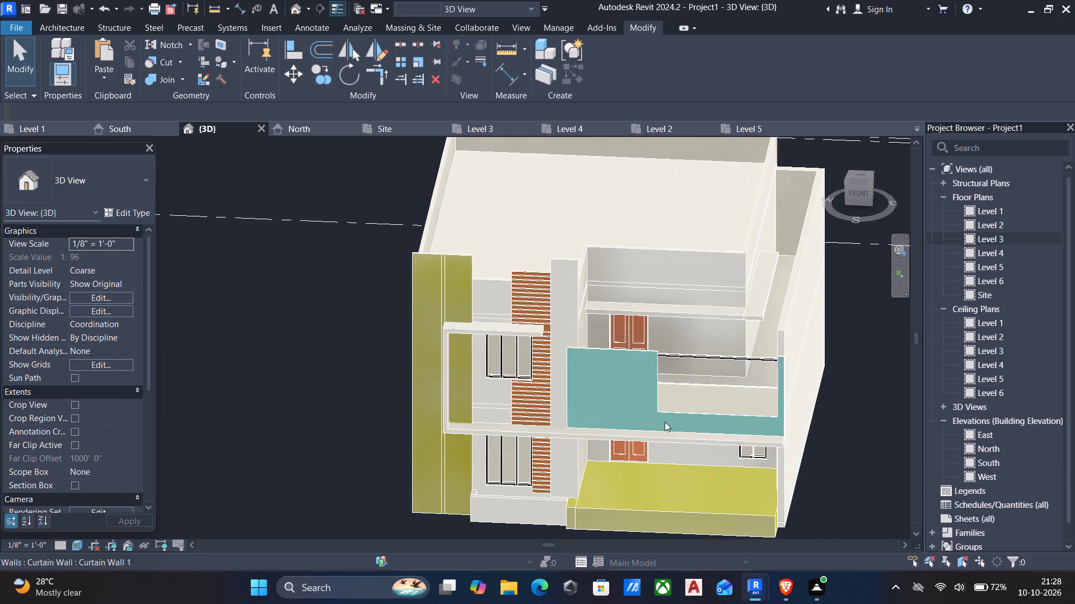
Reopen the facade's in-place model and create a new material named mttt for the tall olive panel extrusion at the facade's edge.
{"action": "middle_click_drag", "start_coordinate": [597, 454], "coordinate": [592, 437]}
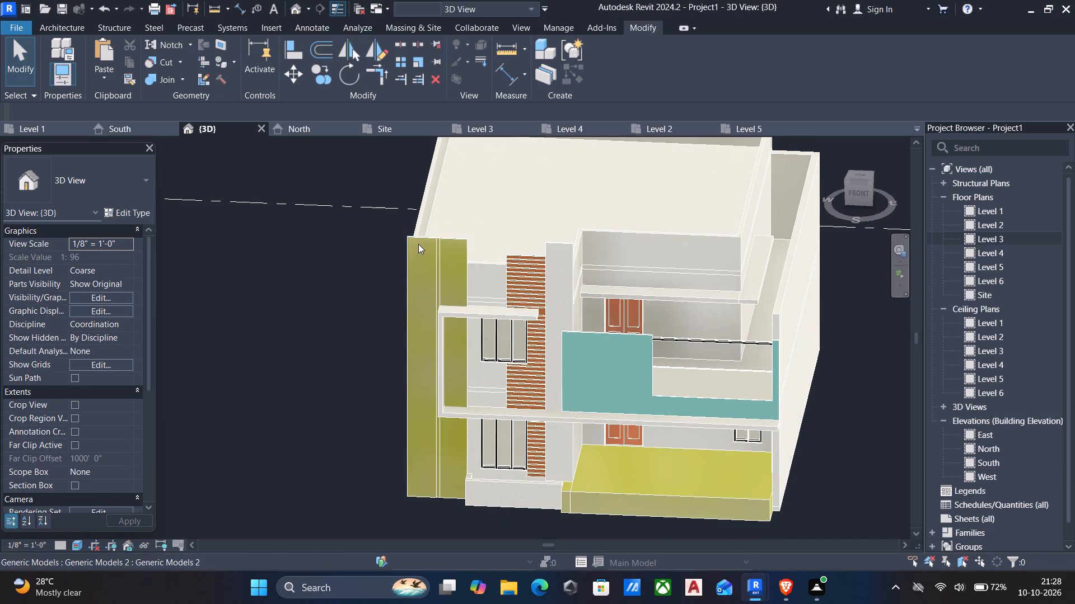
{"action": "left_click", "coordinate": [446, 244]}
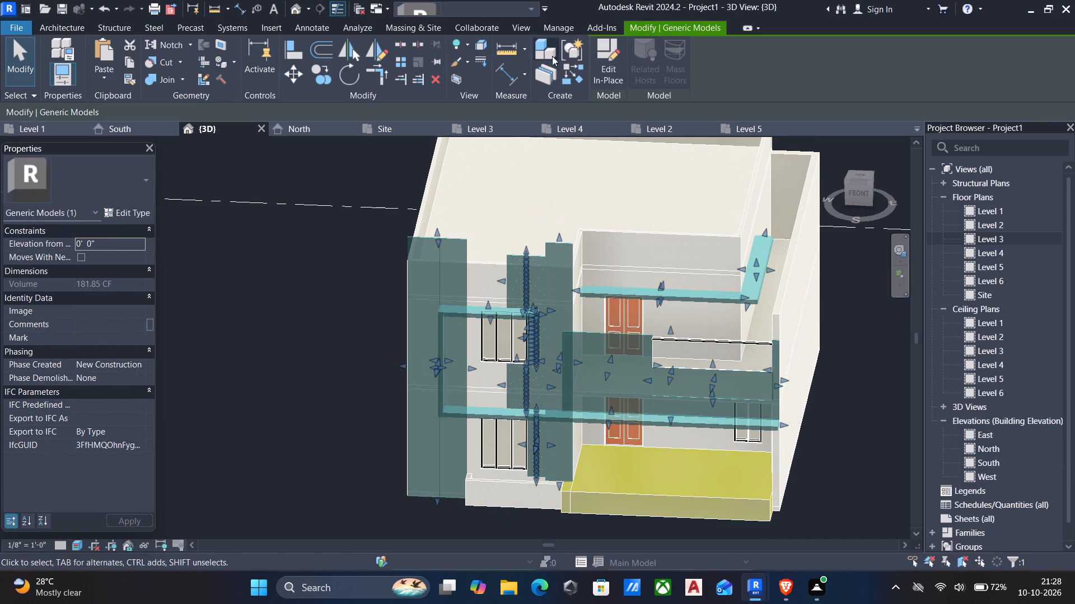
{"action": "left_click", "coordinate": [607, 73]}
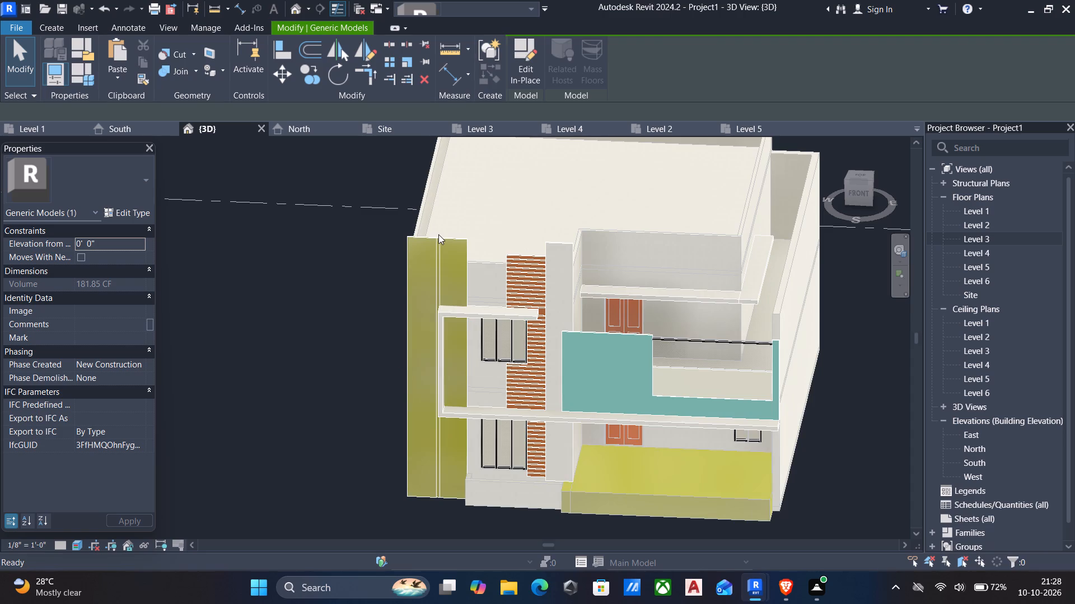
{"action": "left_click", "coordinate": [455, 239]}
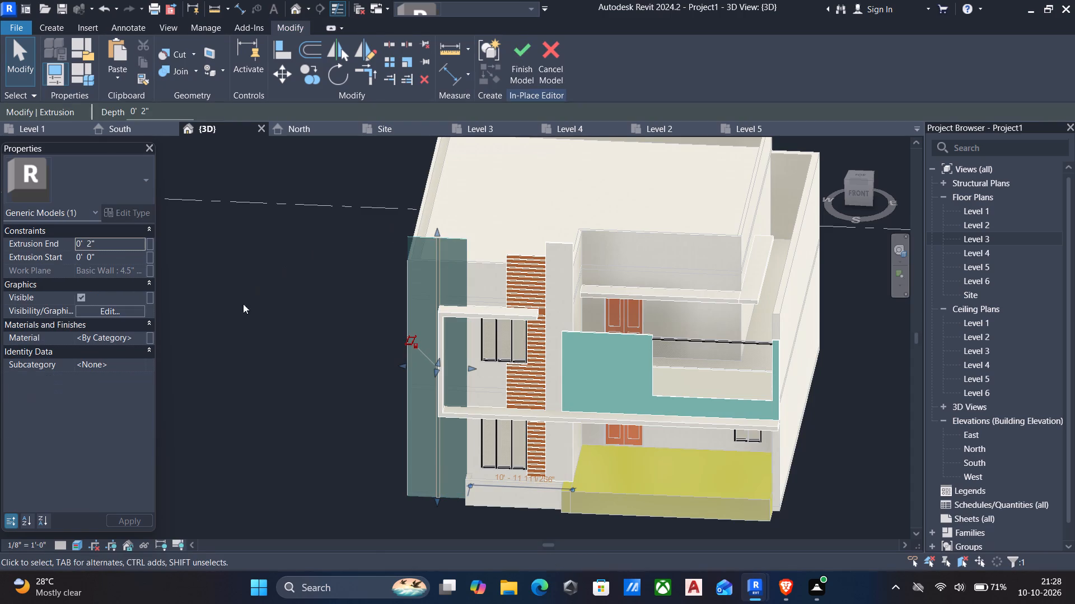
{"action": "left_click", "coordinate": [140, 335]}
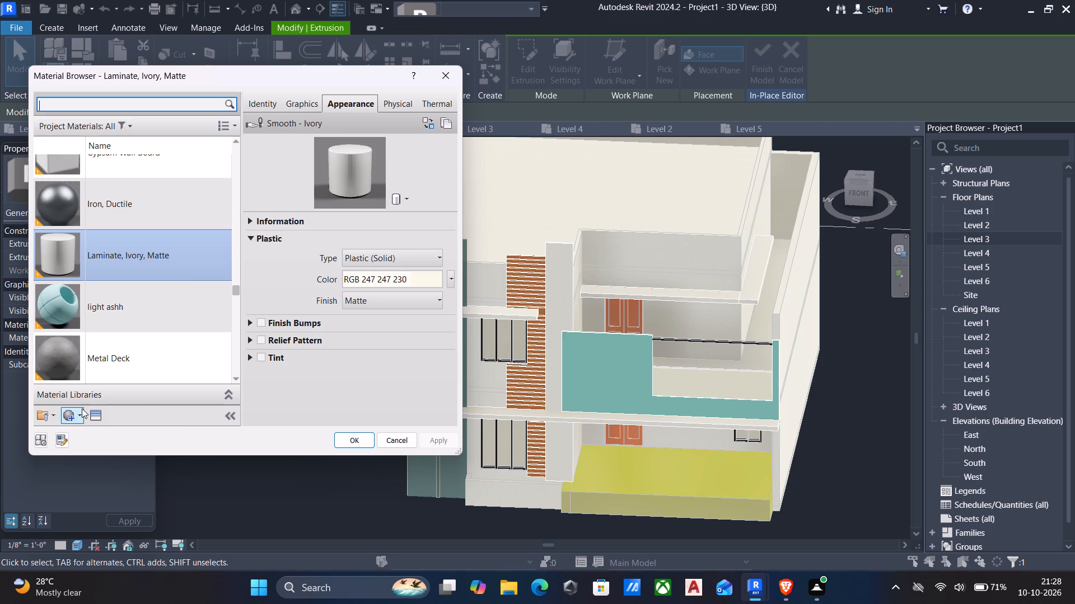
{"action": "left_click", "coordinate": [71, 418]}
{"action": "left_click", "coordinate": [127, 436]}
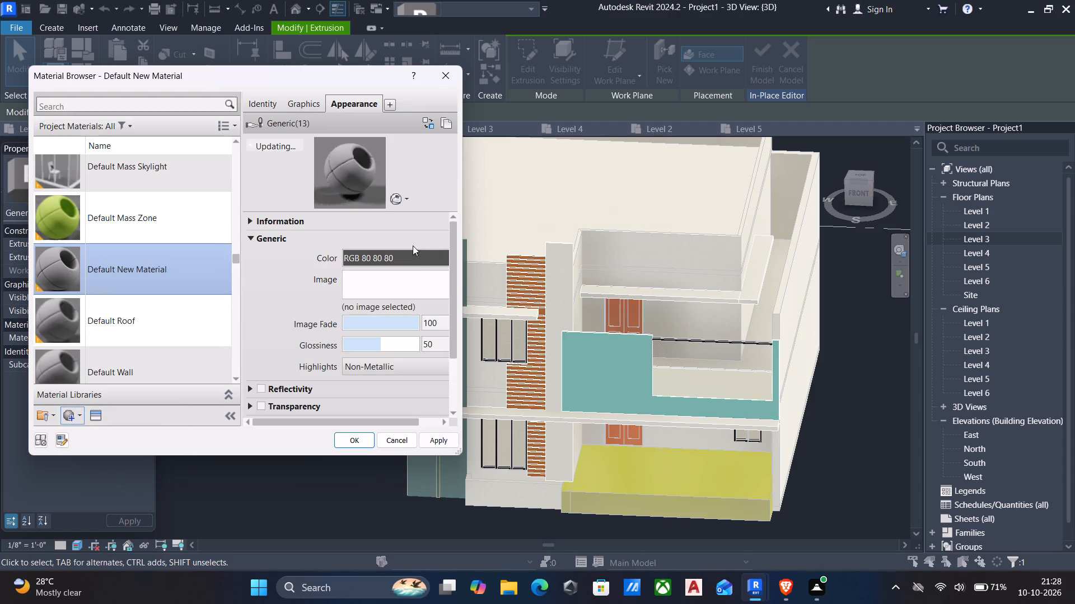
{"action": "left_click", "coordinate": [259, 107]}
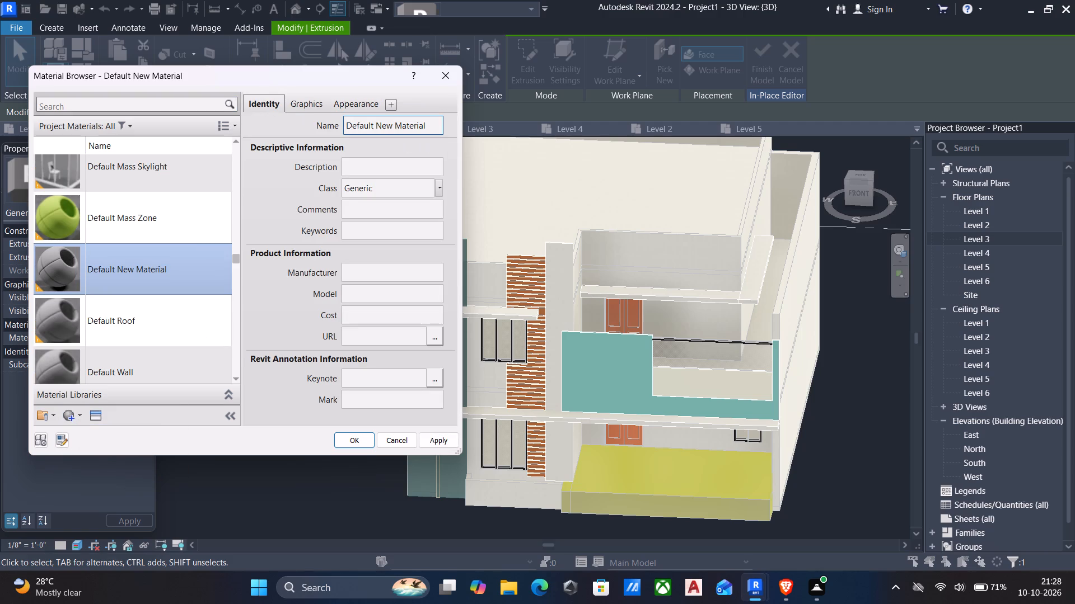
{"action": "left_click", "coordinate": [428, 123]}
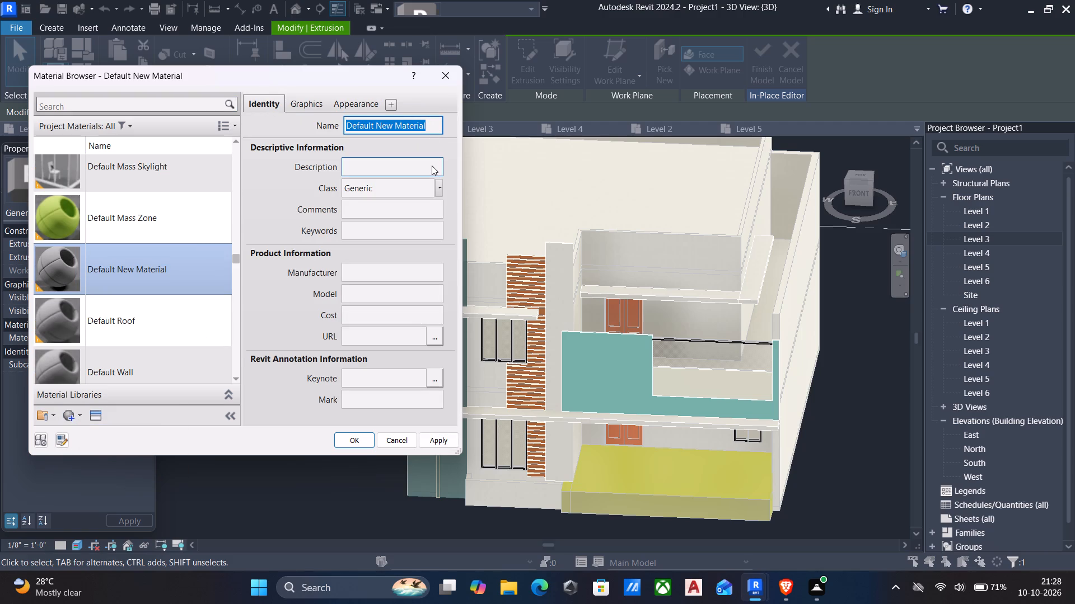
{"action": "type", "text": "mttt"}
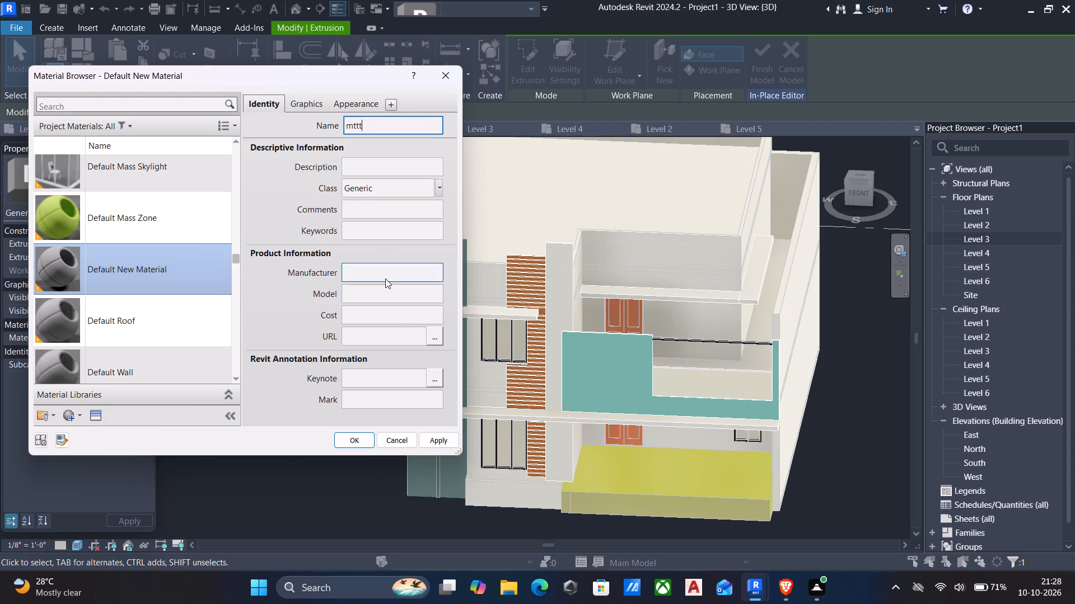
{"action": "left_click", "coordinate": [438, 442]}
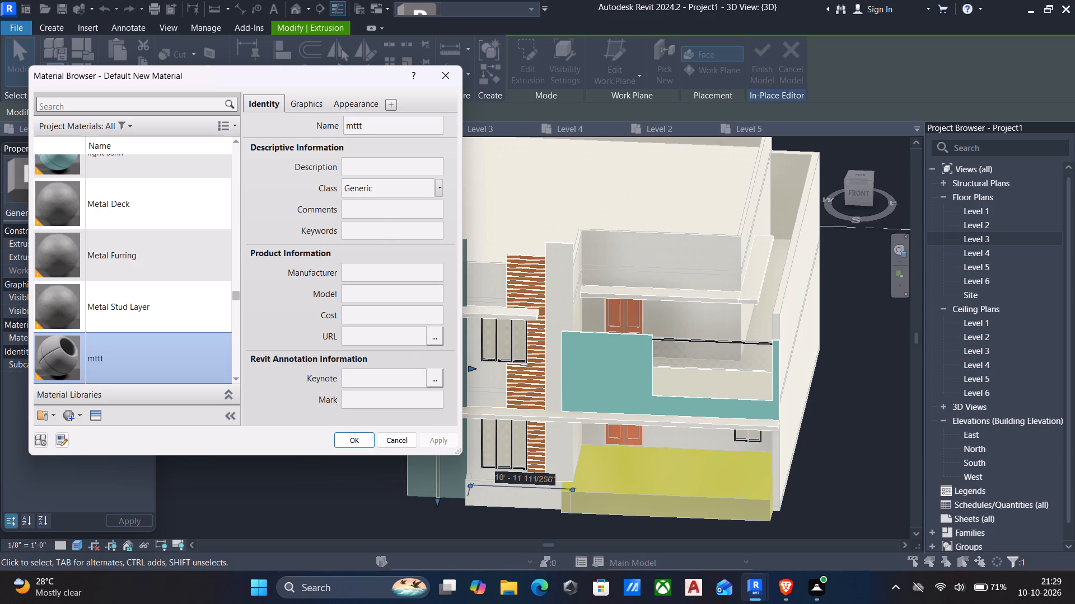
Set mttt's appearance color to gray RGB 120 120 120, assign it to the tall edge panel and finish the in-place model.
{"action": "left_click", "coordinate": [350, 104]}
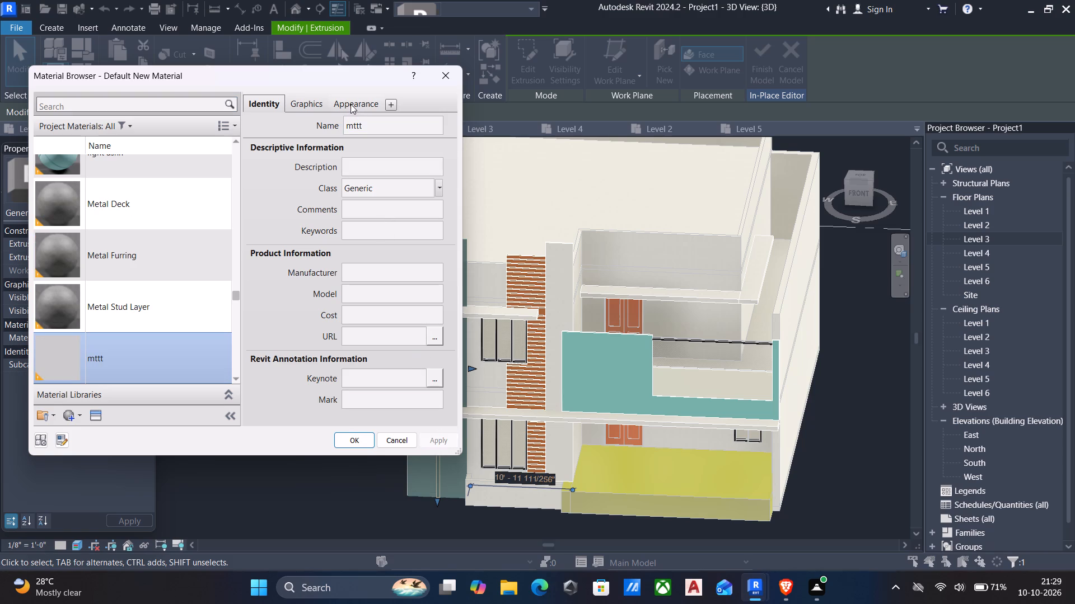
{"action": "left_click", "coordinate": [412, 263]}
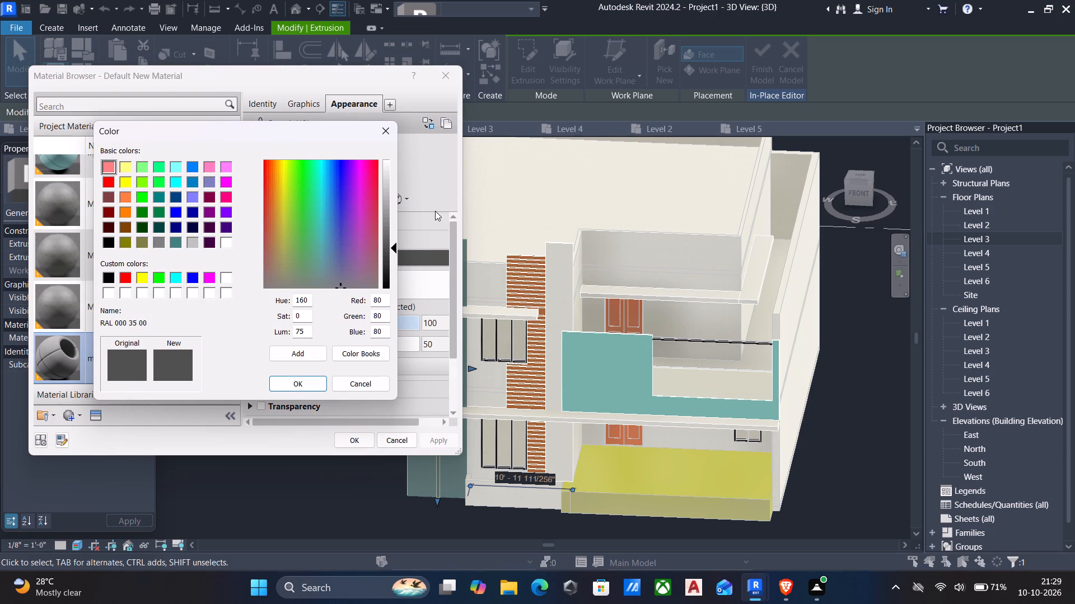
{"action": "left_click_drag", "start_coordinate": [385, 229], "coordinate": [390, 228]}
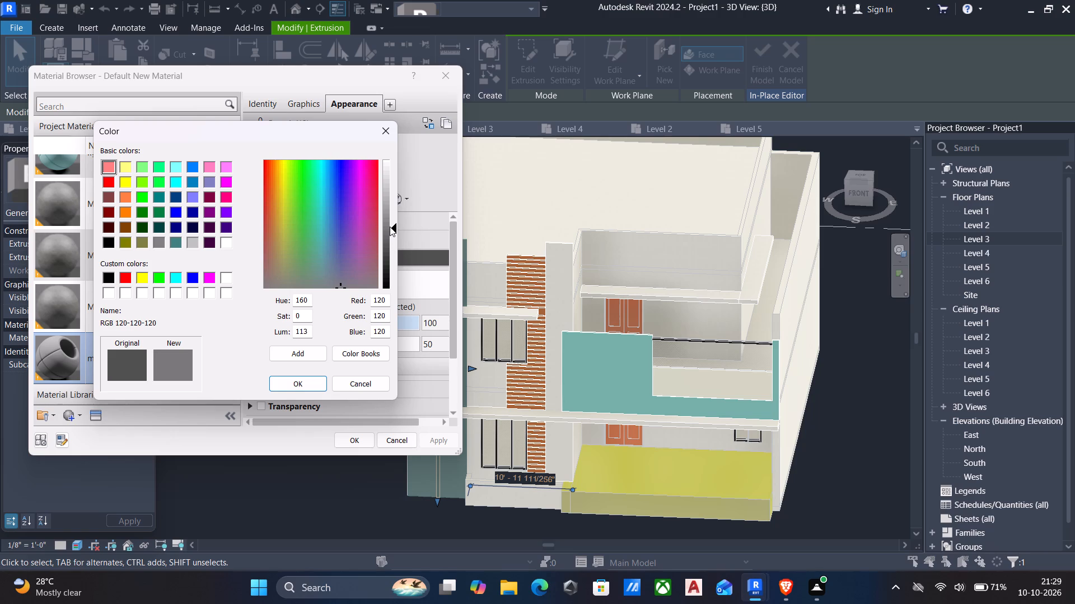
{"action": "left_click", "coordinate": [311, 383]}
{"action": "left_click", "coordinate": [452, 440]}
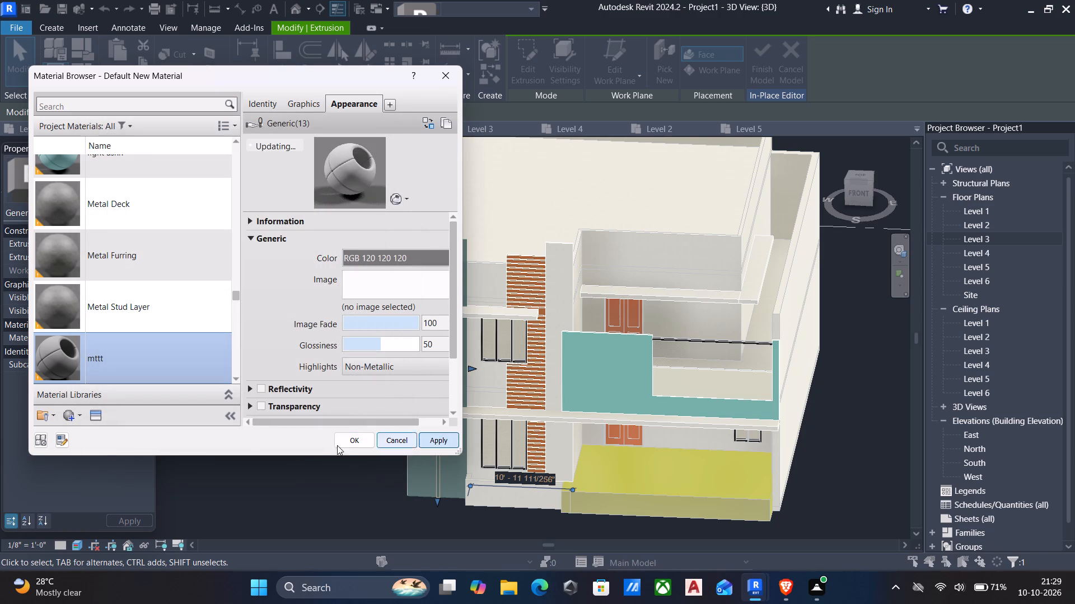
{"action": "left_click", "coordinate": [345, 441]}
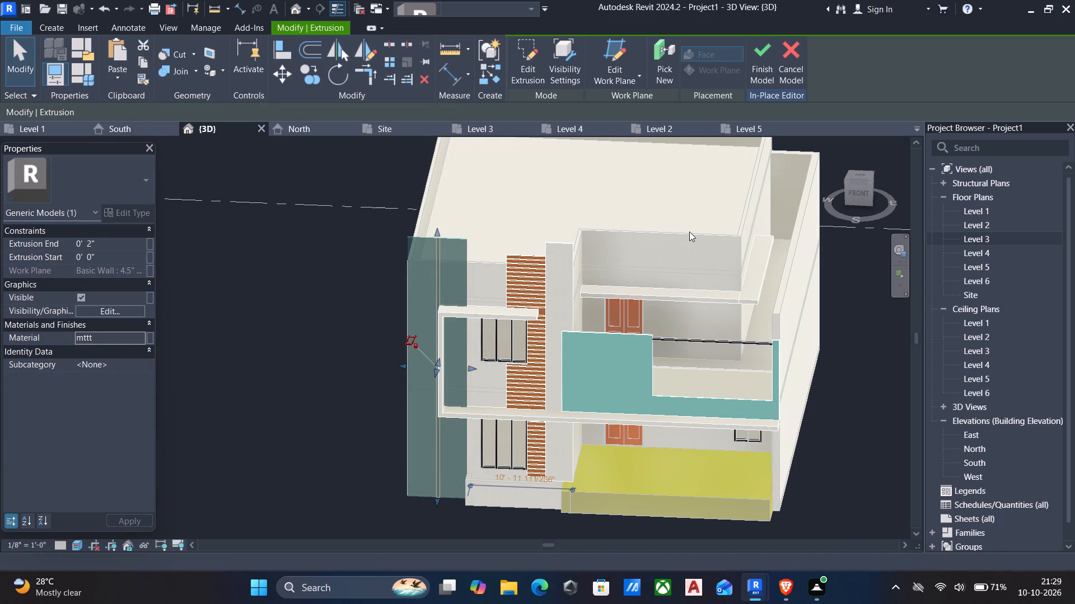
{"action": "left_click", "coordinate": [689, 232]}
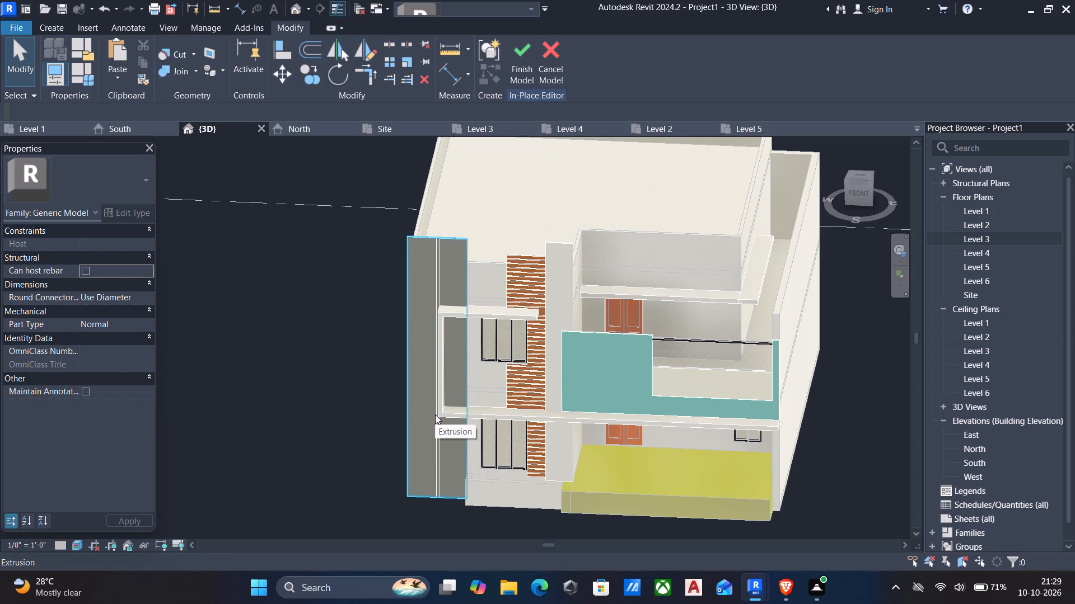
{"action": "left_click", "coordinate": [859, 195]}
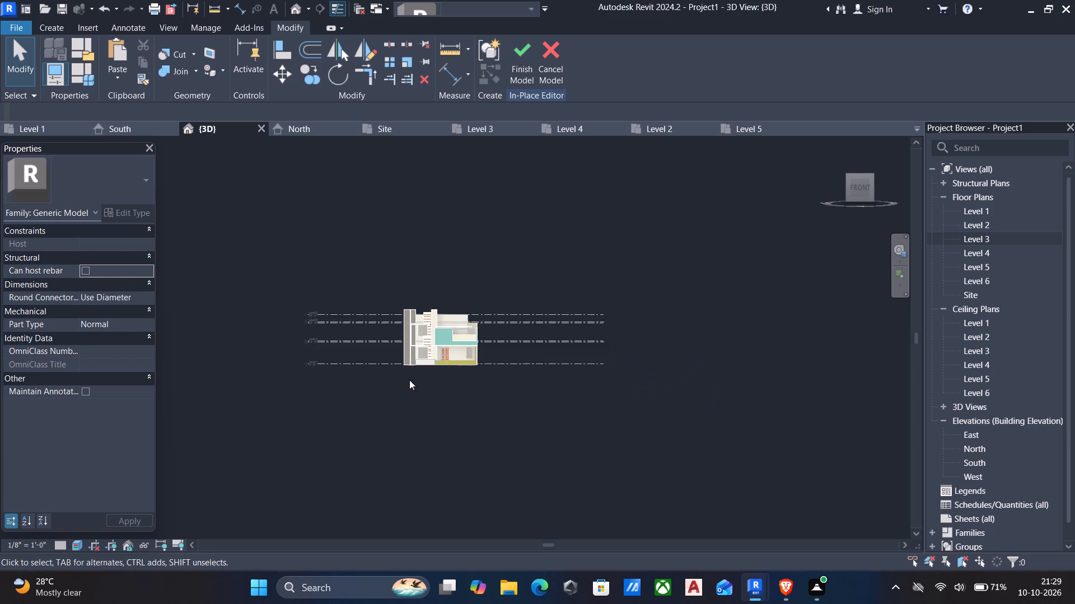
{"action": "scroll", "coordinate": [407, 367], "scroll_direction": "up", "scroll_amount": 6}
{"action": "scroll", "coordinate": [442, 300], "scroll_direction": "up", "scroll_amount": 6}
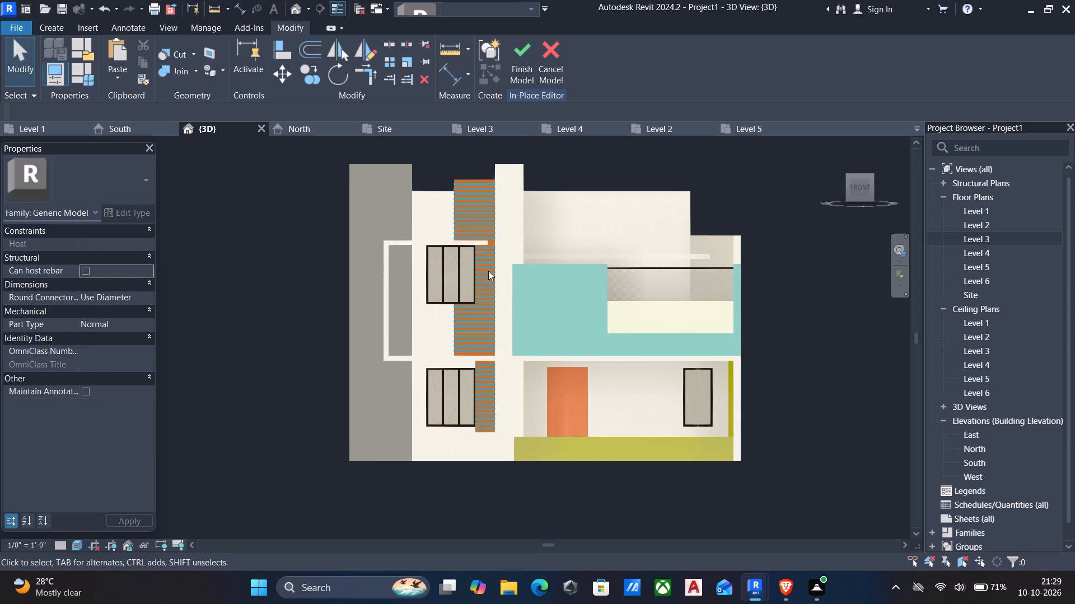
{"action": "middle_click_drag", "start_coordinate": [468, 256], "coordinate": [462, 280]}
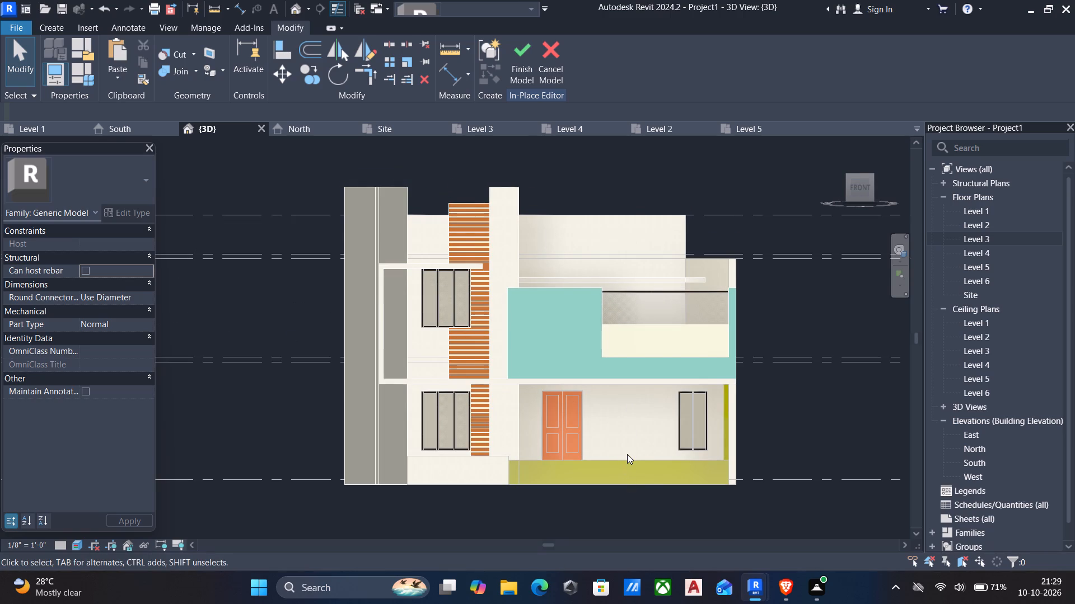
{"action": "left_click", "coordinate": [639, 466]}
{"action": "scroll", "coordinate": [525, 53], "scroll_direction": "up", "scroll_amount": 1}
{"action": "left_click", "coordinate": [525, 53]}
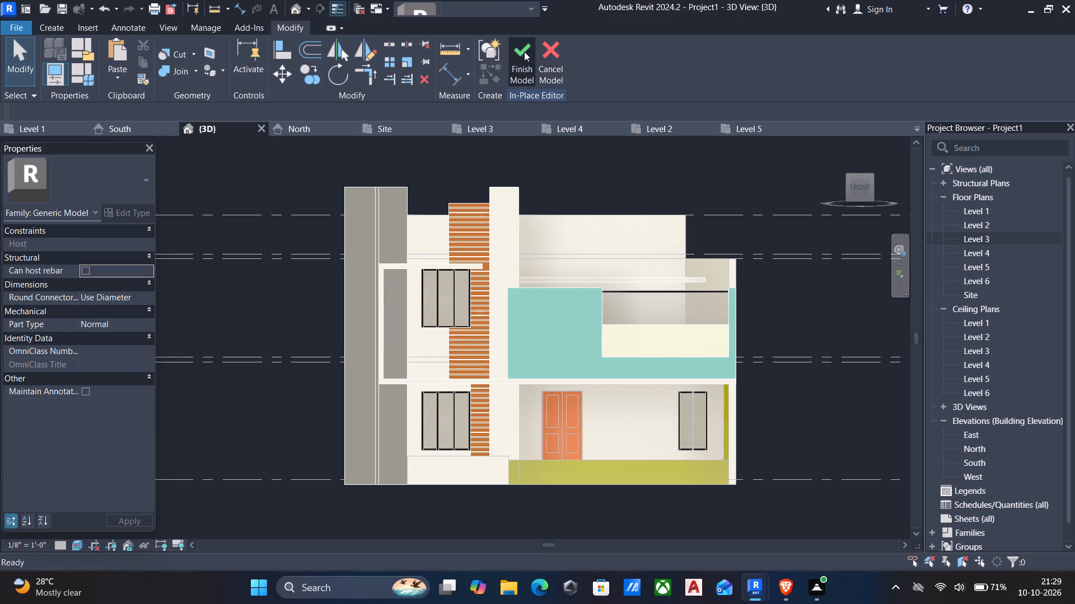
Open the plinth's in-place model and create a new material named tilee for the two olive porch base extrusions below the door.
{"action": "left_click", "coordinate": [655, 463]}
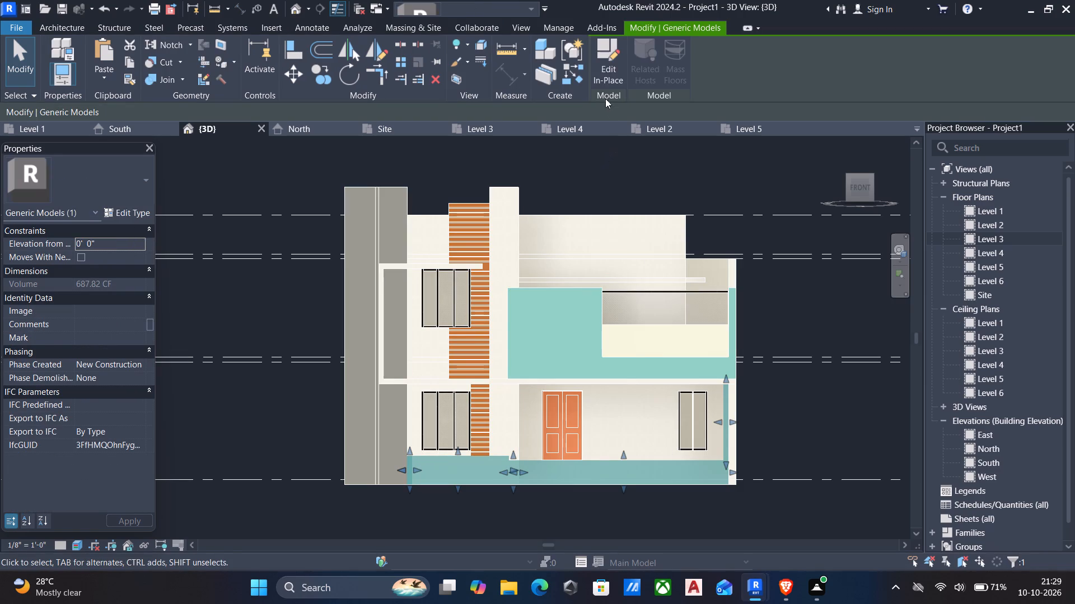
{"action": "left_click", "coordinate": [600, 71]}
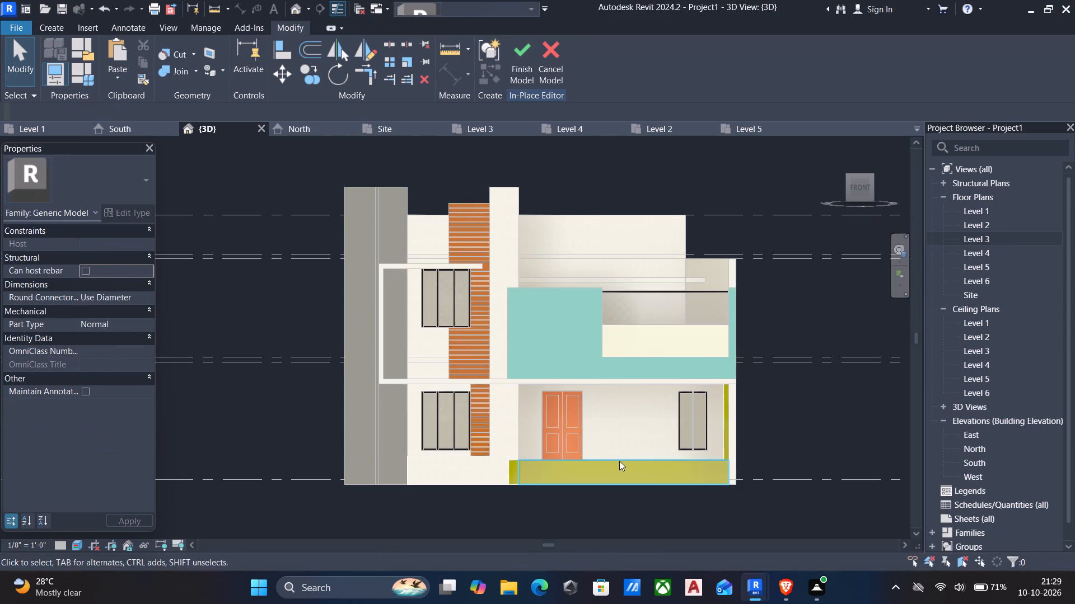
{"action": "left_click", "coordinate": [619, 461]}
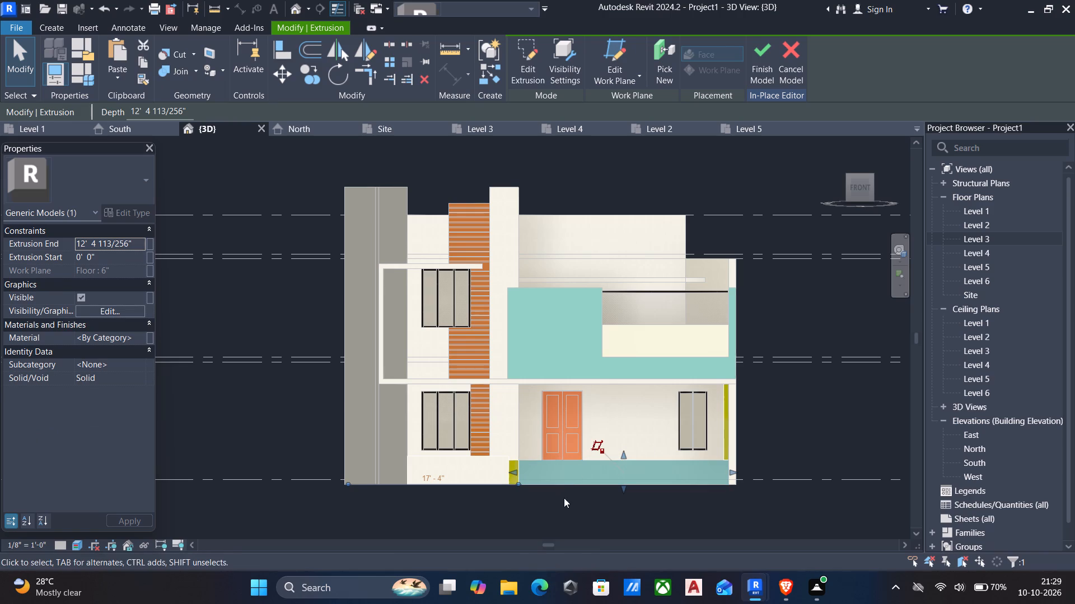
{"action": "scroll", "coordinate": [516, 479], "scroll_direction": "up", "scroll_amount": 11}
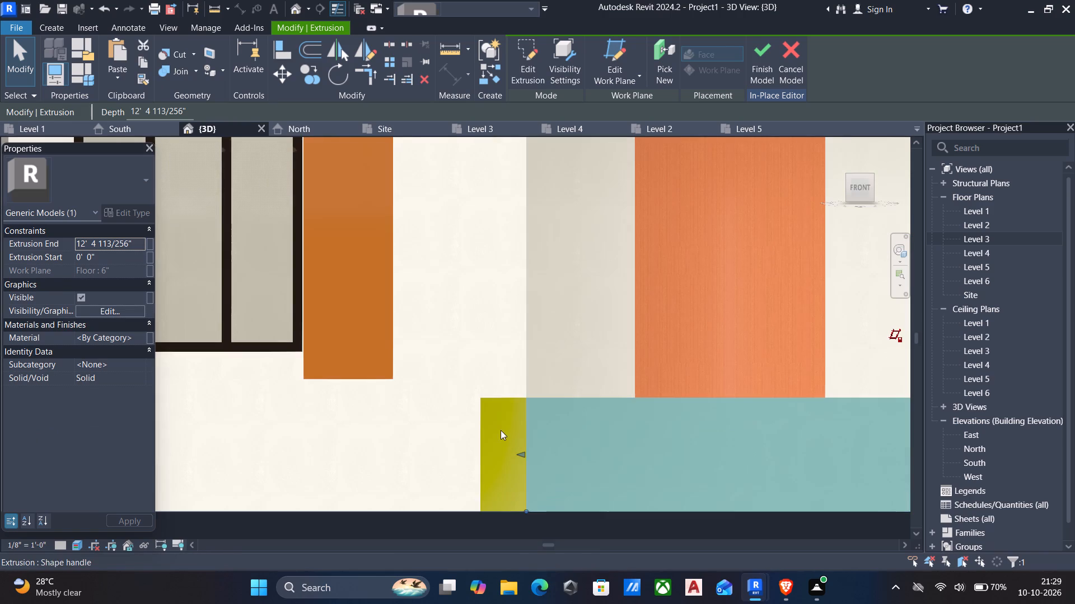
{"action": "left_click", "coordinate": [496, 400], "text": "ctrl"}
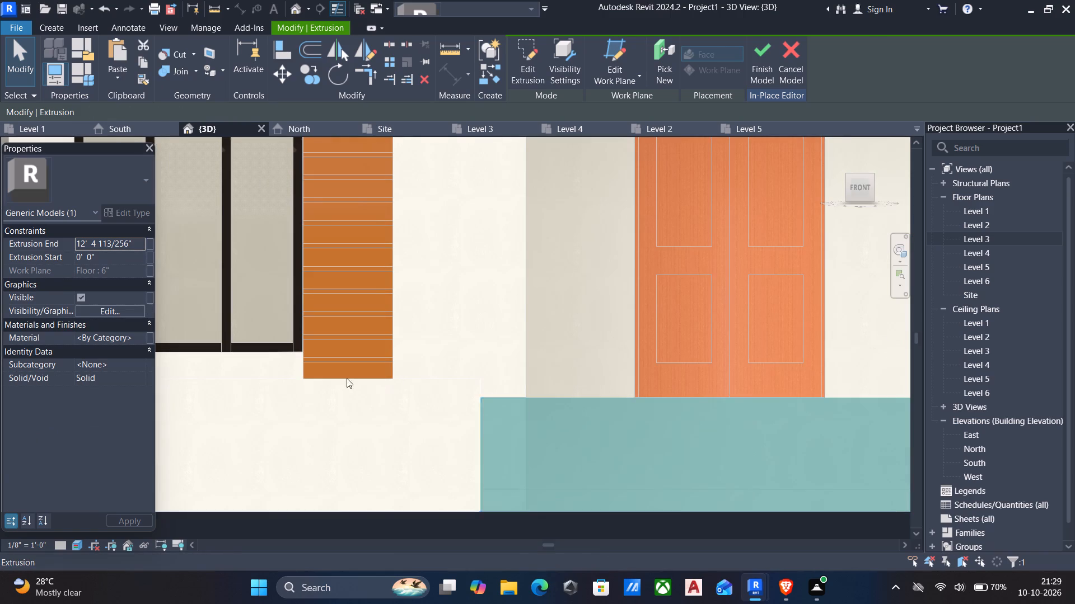
{"action": "left_click", "coordinate": [142, 342]}
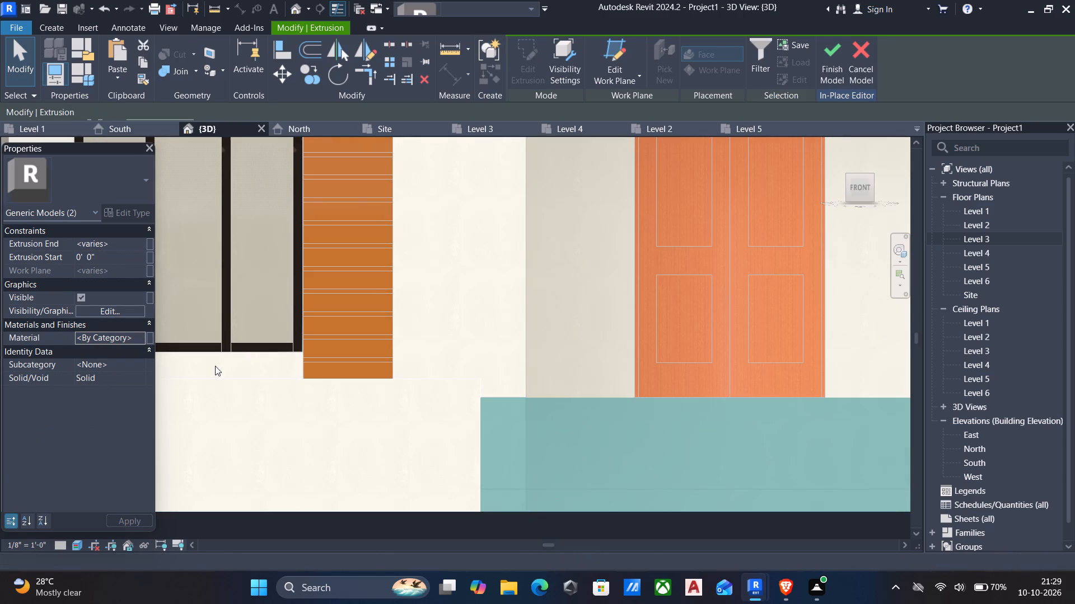
{"action": "left_click", "coordinate": [136, 339]}
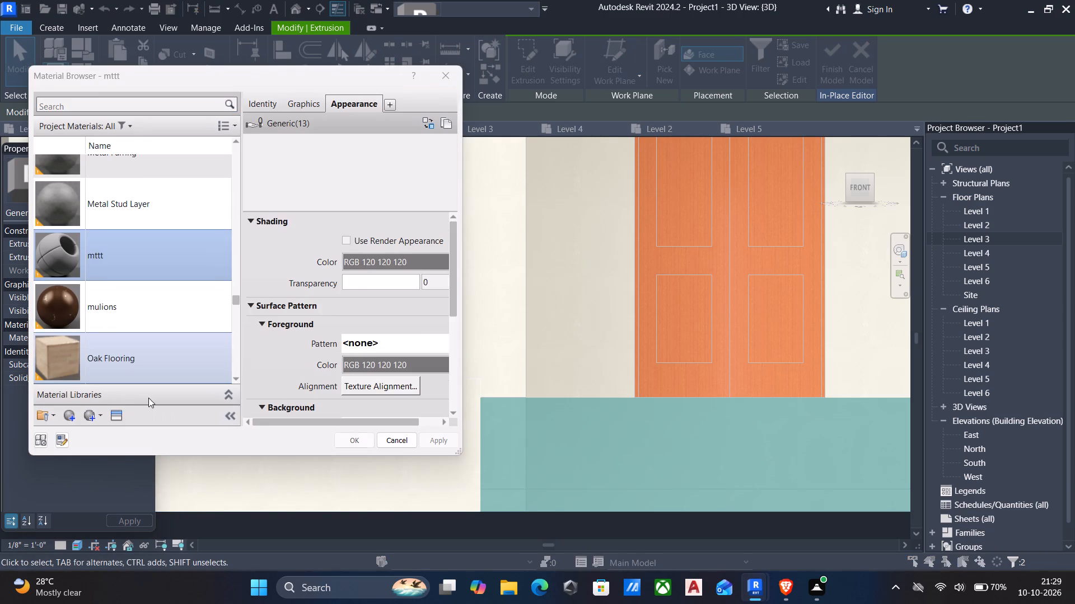
{"action": "left_click", "coordinate": [66, 414]}
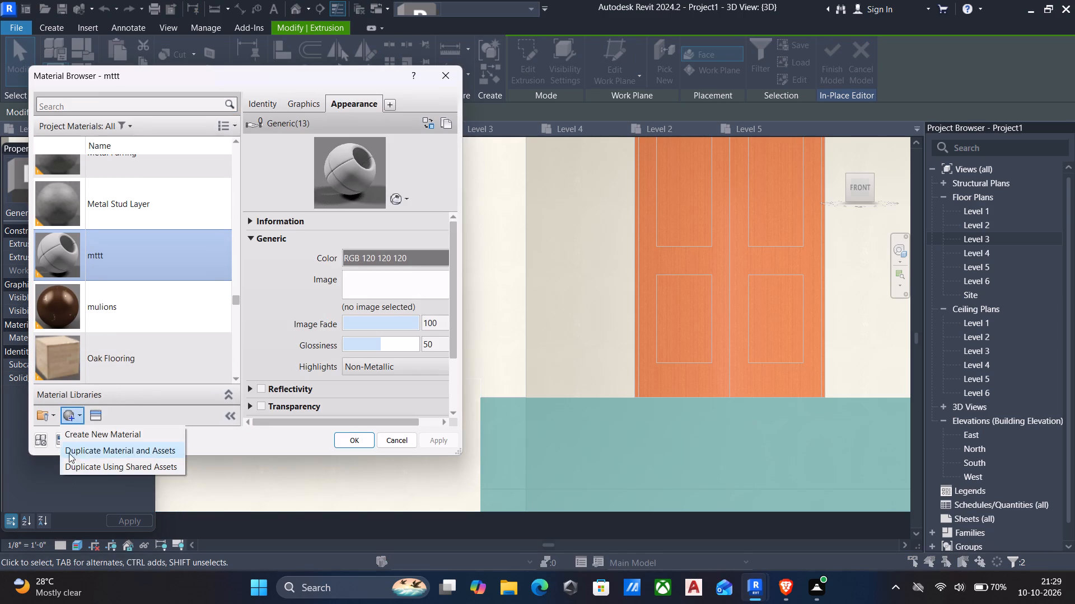
{"action": "left_click", "coordinate": [92, 430]}
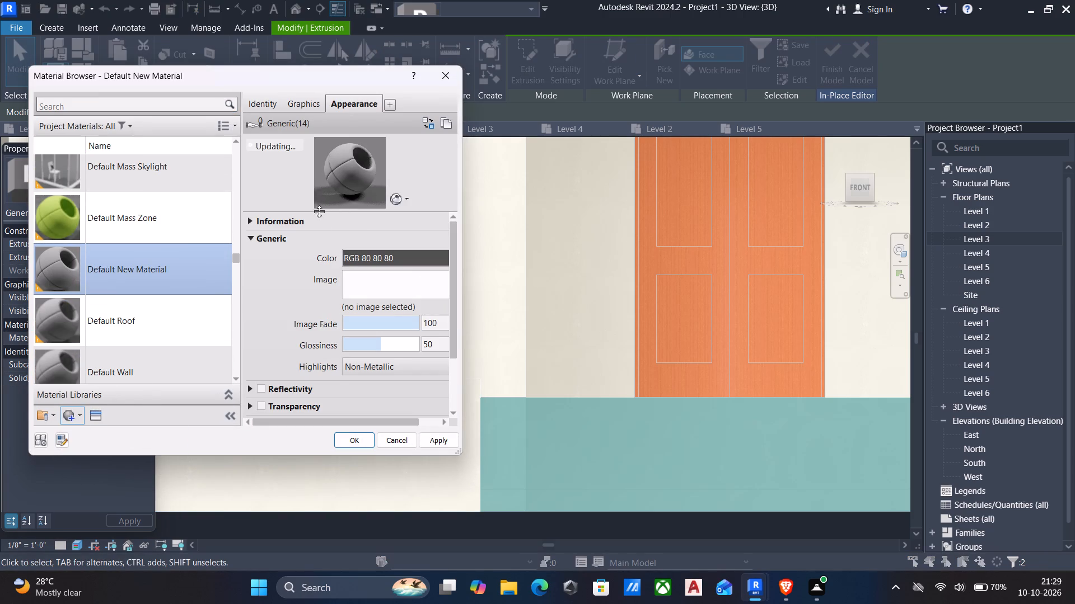
{"action": "left_click", "coordinate": [260, 107]}
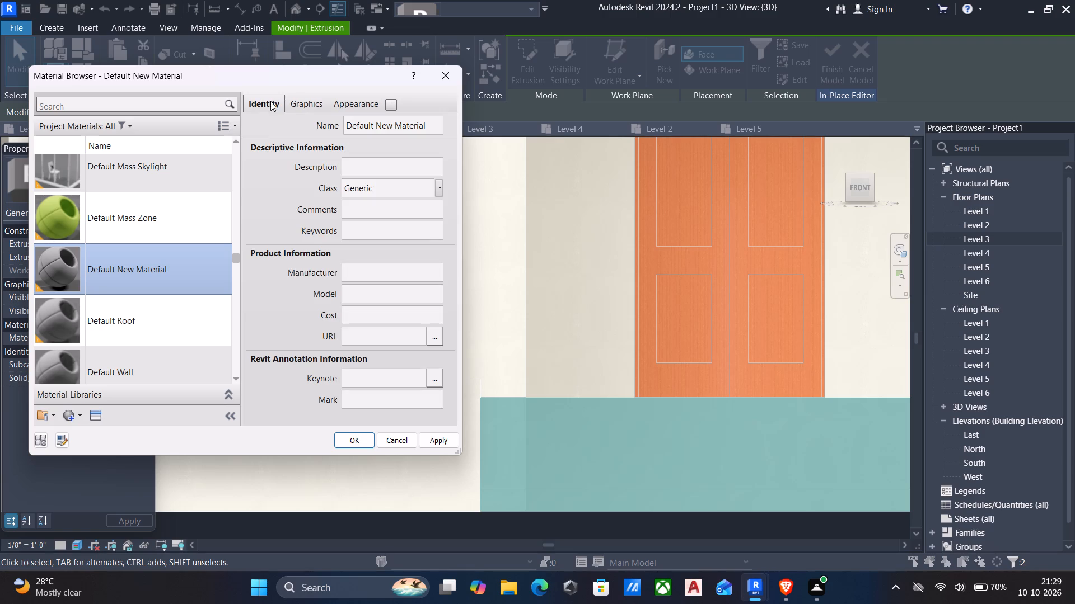
{"action": "left_click", "coordinate": [440, 125]}
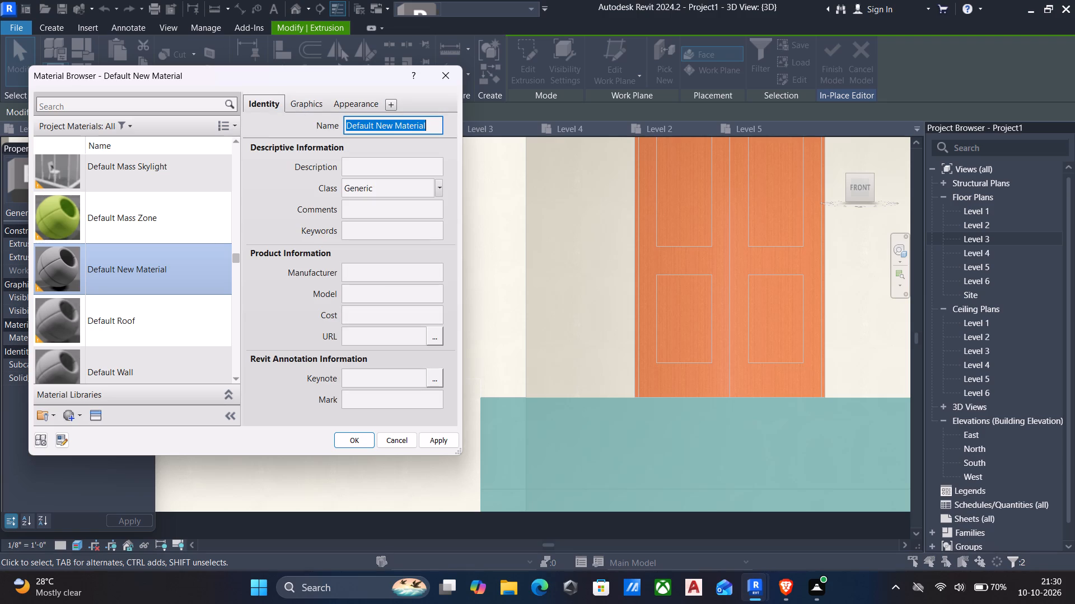
{"action": "type", "text": "ti"}
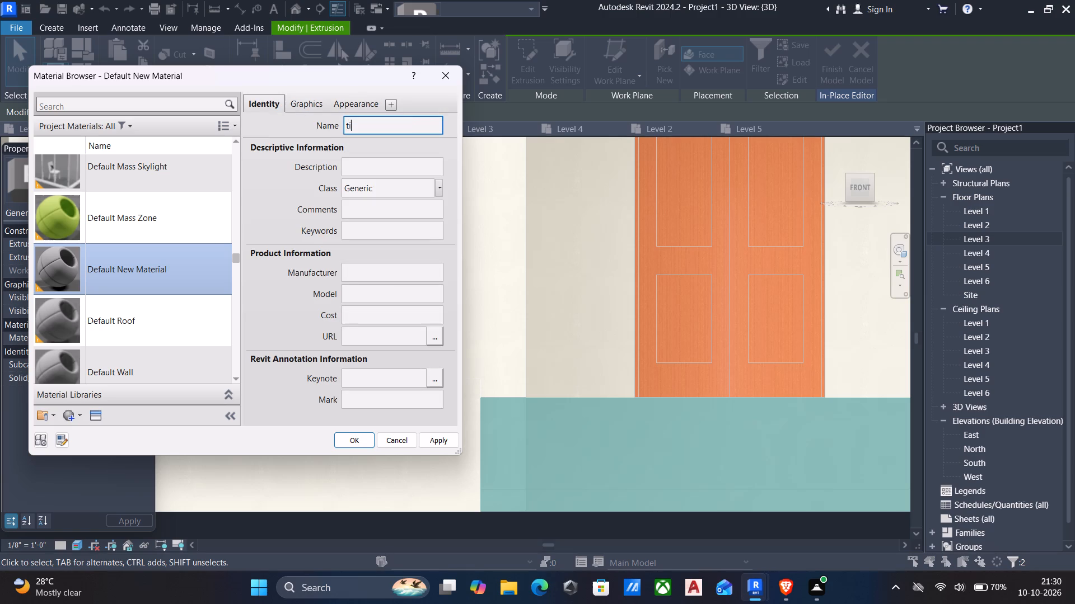
{"action": "type", "text": "lee"}
{"action": "left_click", "coordinate": [428, 440]}
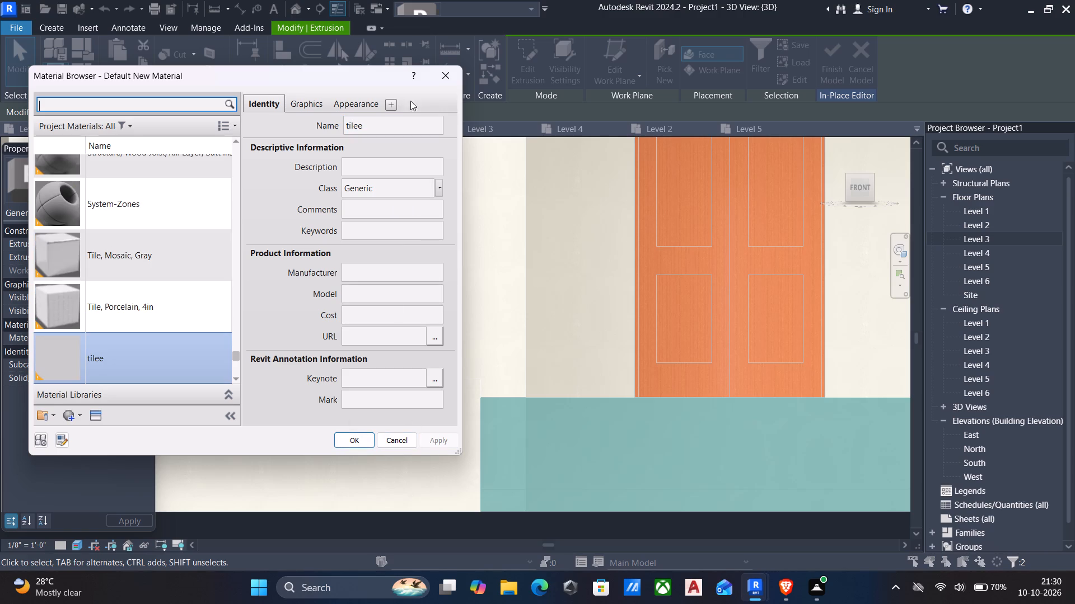
Open the appearance asset library for the tilee material and bring up its Flooring: Tile category.
{"action": "left_click", "coordinate": [354, 101]}
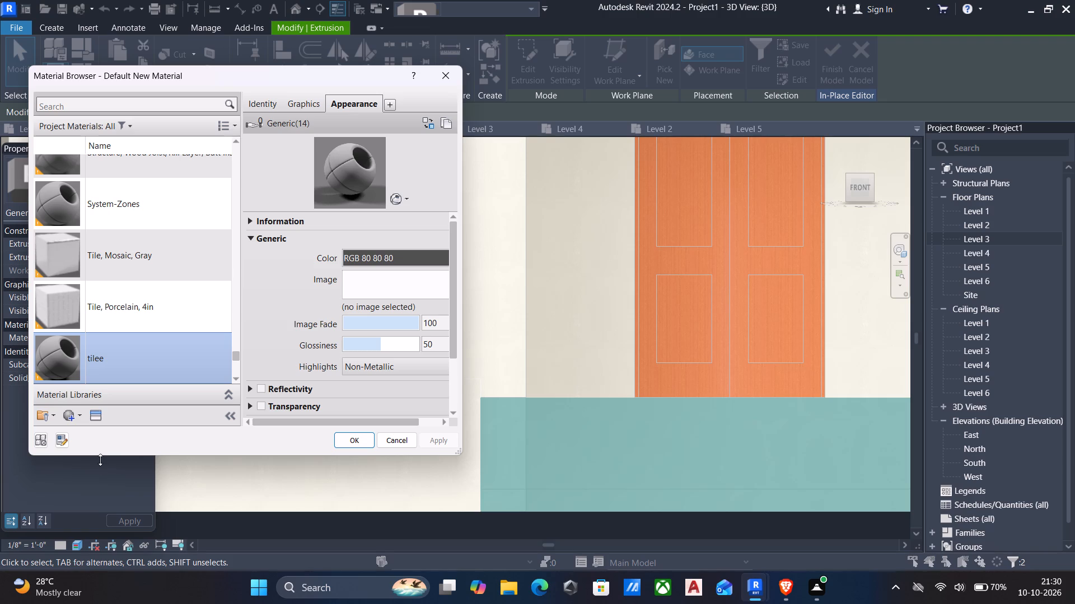
{"action": "left_click", "coordinate": [92, 414]}
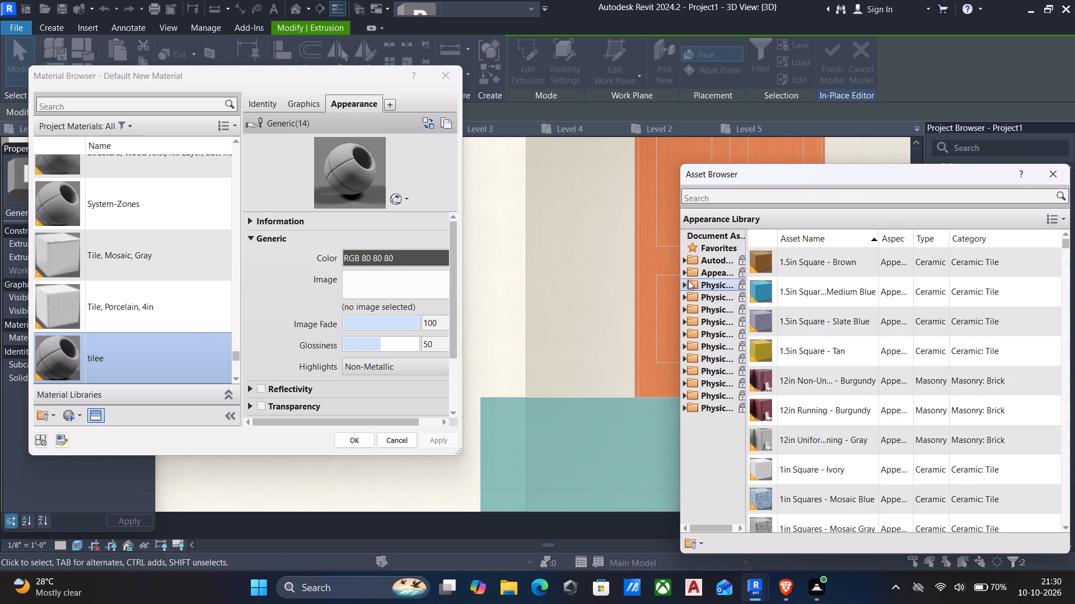
{"action": "left_click", "coordinate": [689, 276]}
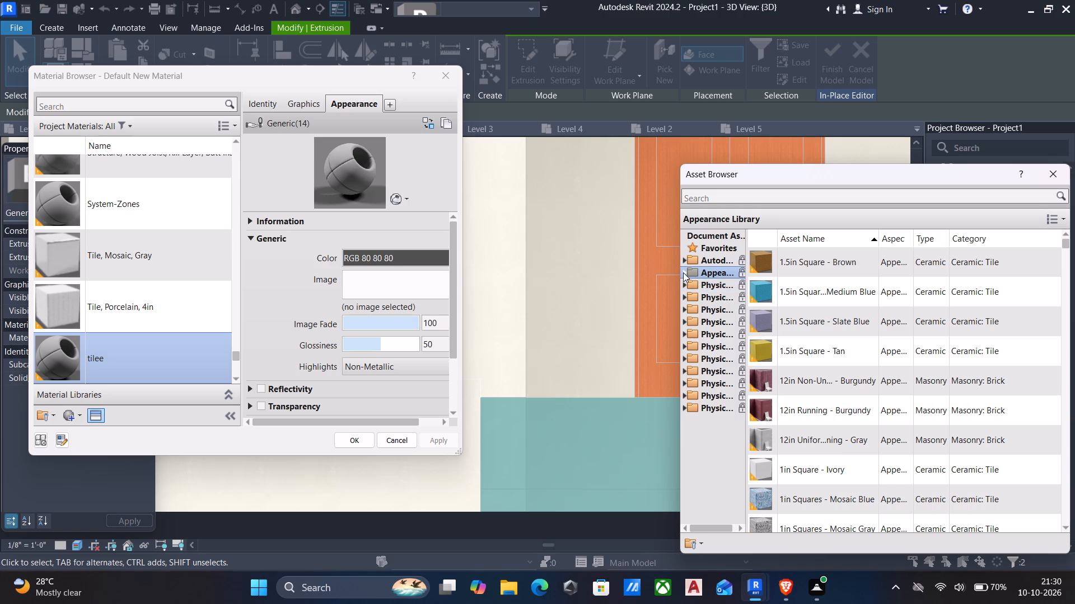
{"action": "left_click", "coordinate": [683, 272]}
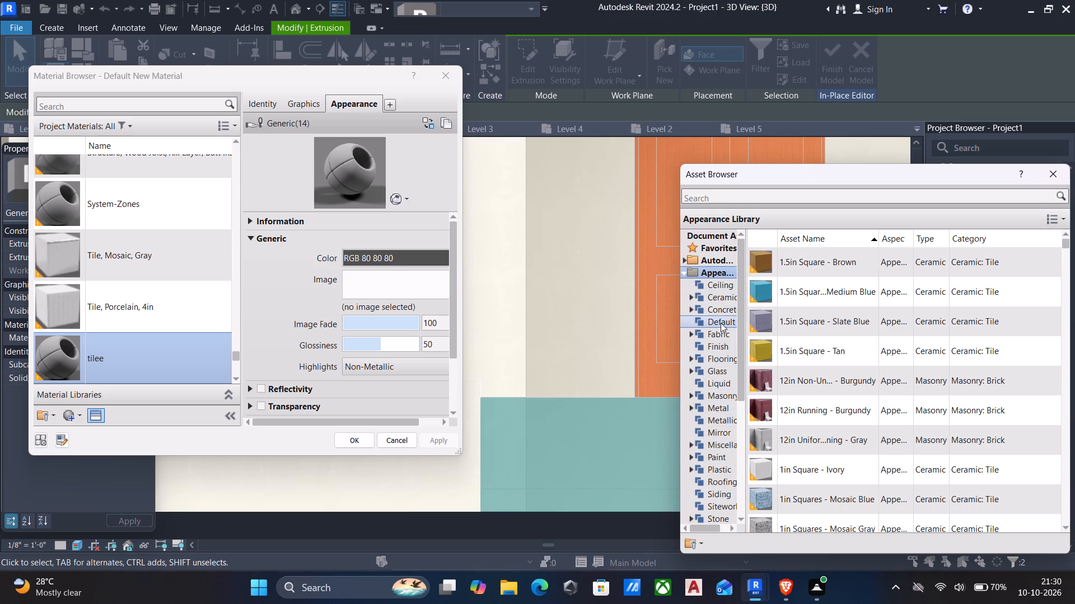
{"action": "scroll", "coordinate": [721, 338], "scroll_direction": "down", "scroll_amount": 2}
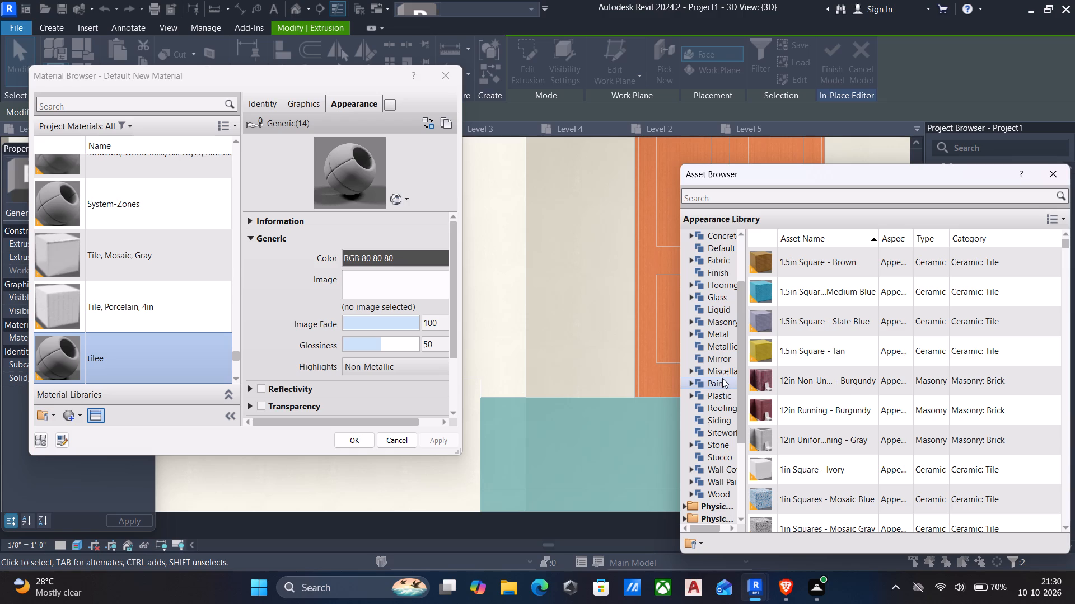
{"action": "scroll", "coordinate": [722, 379], "scroll_direction": "up", "scroll_amount": 1}
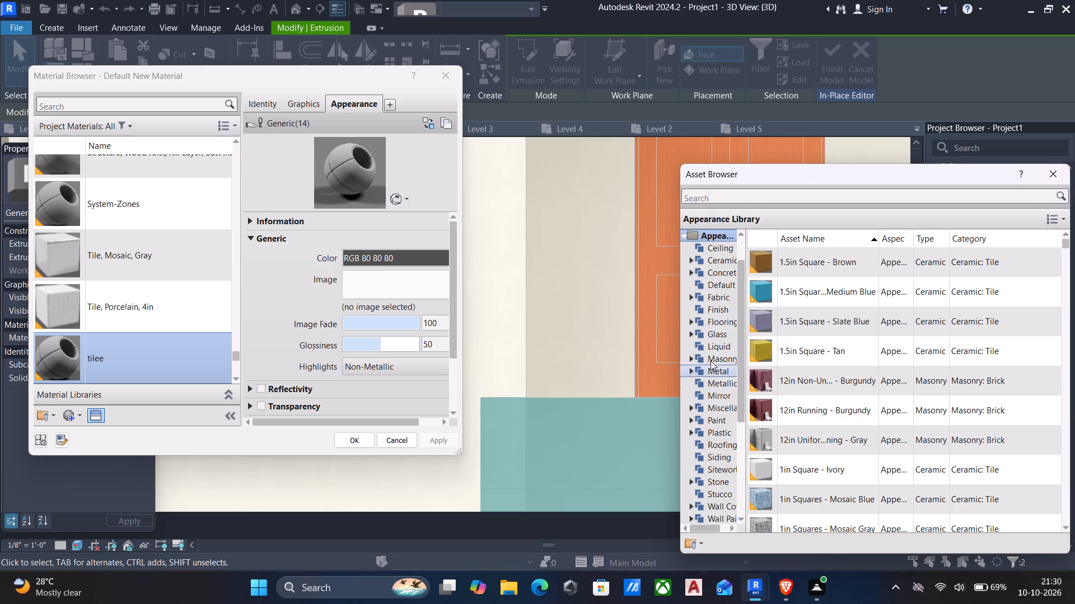
{"action": "scroll", "coordinate": [696, 294], "scroll_direction": "up", "scroll_amount": 5}
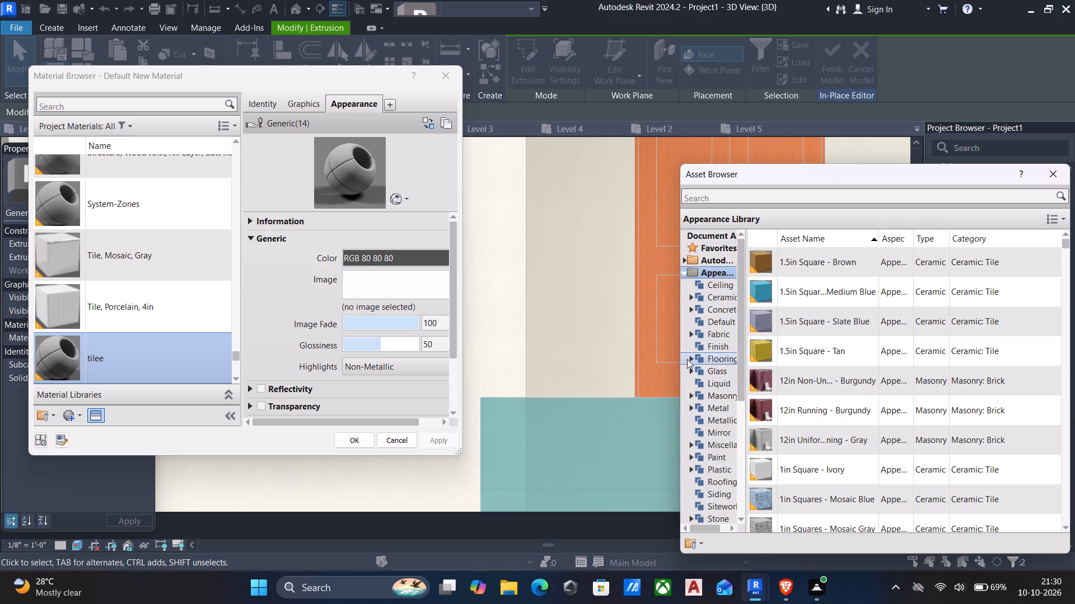
{"action": "left_click", "coordinate": [688, 358]}
{"action": "double_click", "coordinate": [727, 391]}
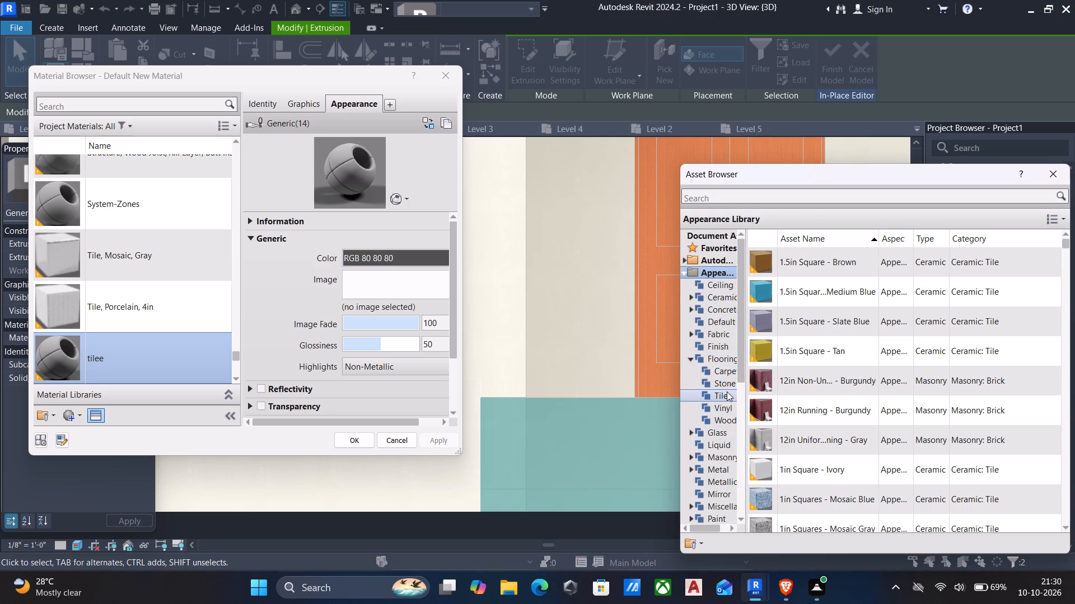
{"action": "scroll", "coordinate": [778, 327], "scroll_direction": "down", "scroll_amount": 6}
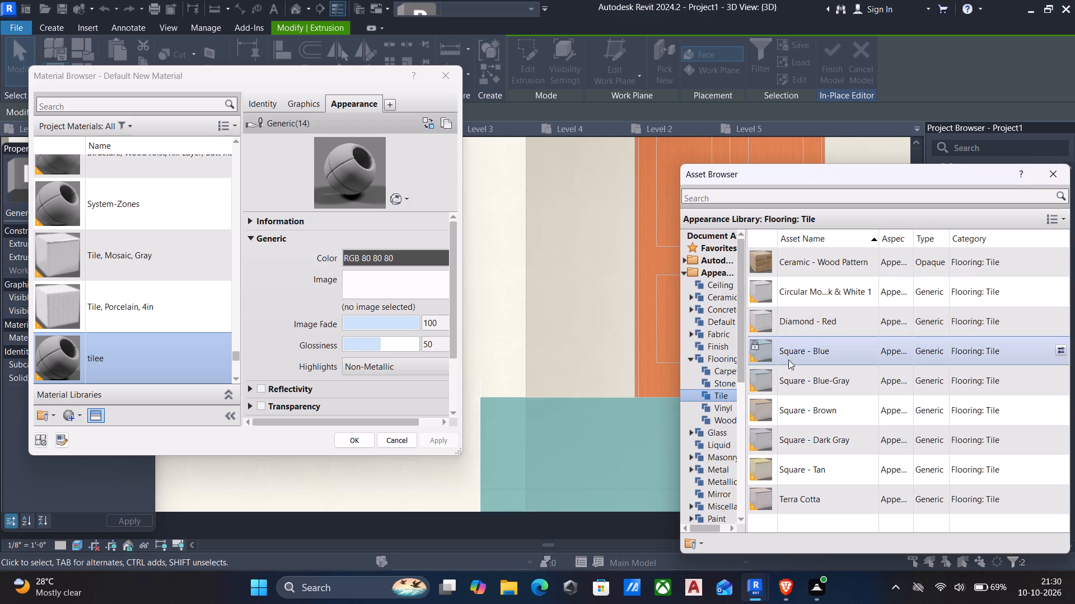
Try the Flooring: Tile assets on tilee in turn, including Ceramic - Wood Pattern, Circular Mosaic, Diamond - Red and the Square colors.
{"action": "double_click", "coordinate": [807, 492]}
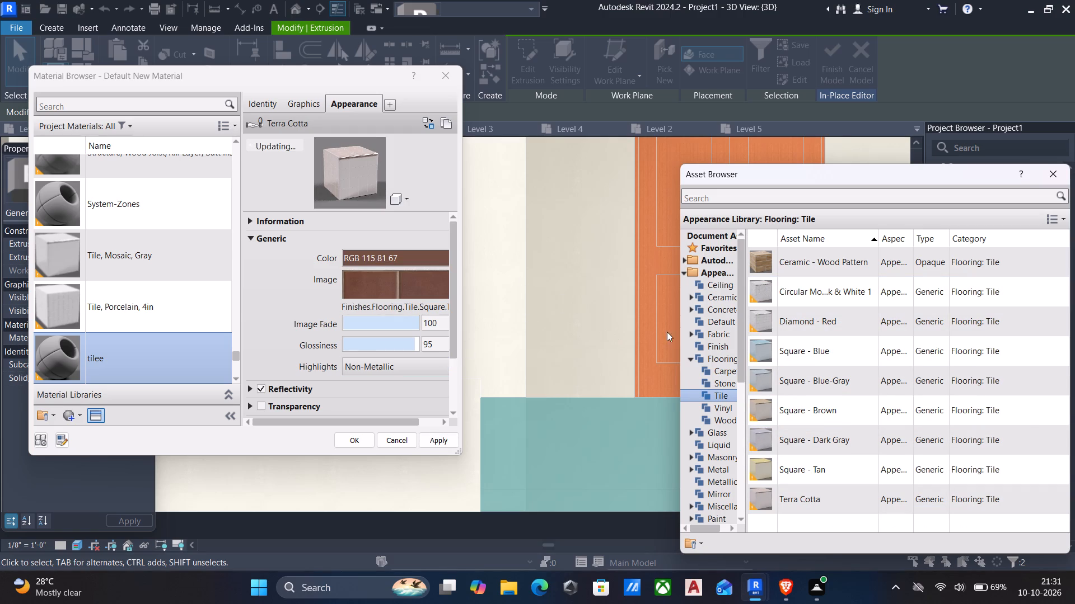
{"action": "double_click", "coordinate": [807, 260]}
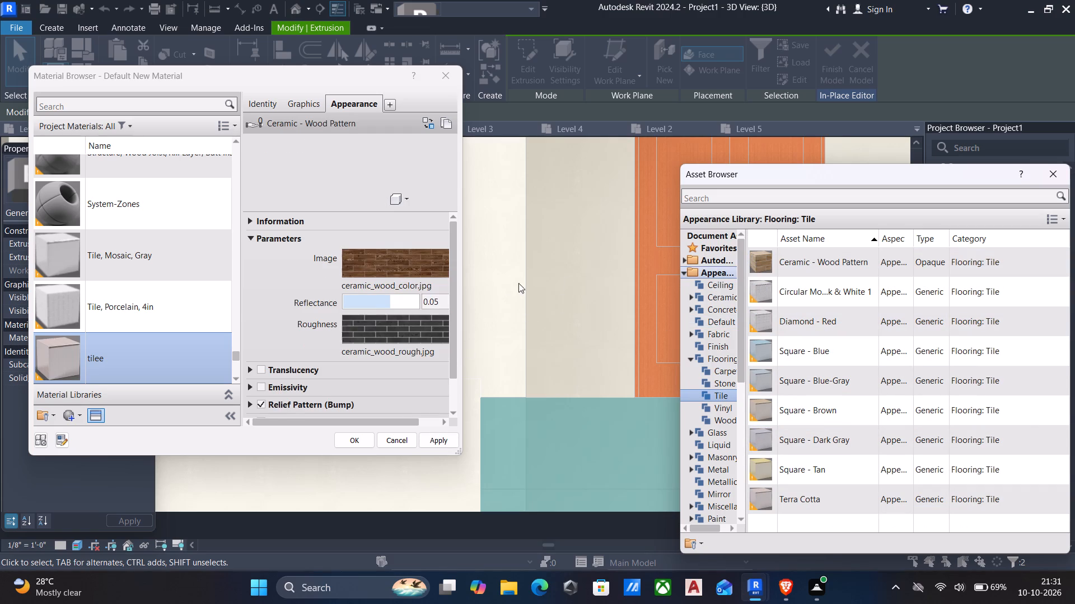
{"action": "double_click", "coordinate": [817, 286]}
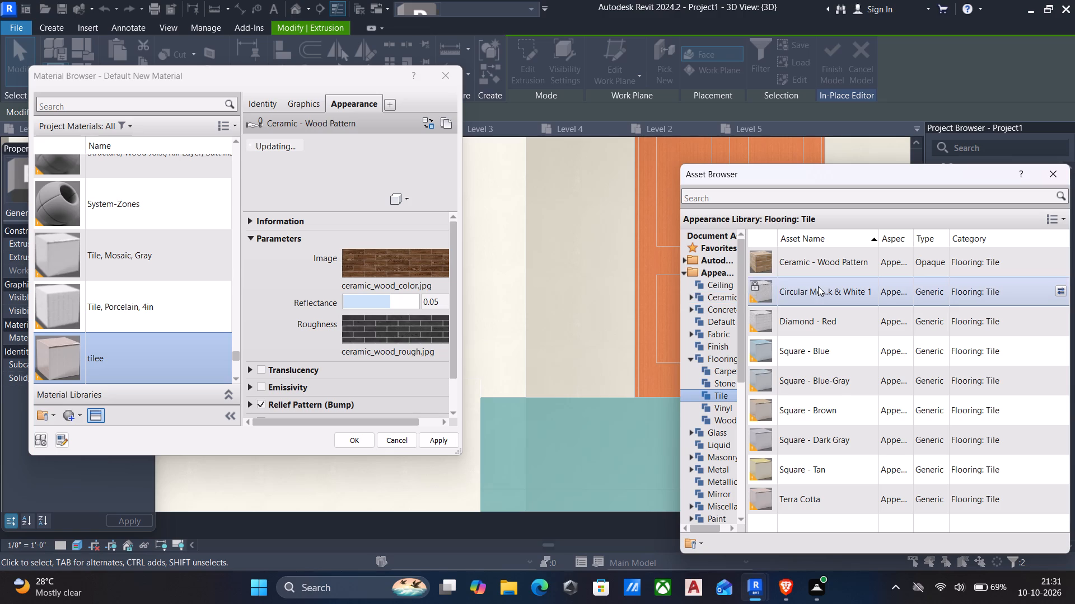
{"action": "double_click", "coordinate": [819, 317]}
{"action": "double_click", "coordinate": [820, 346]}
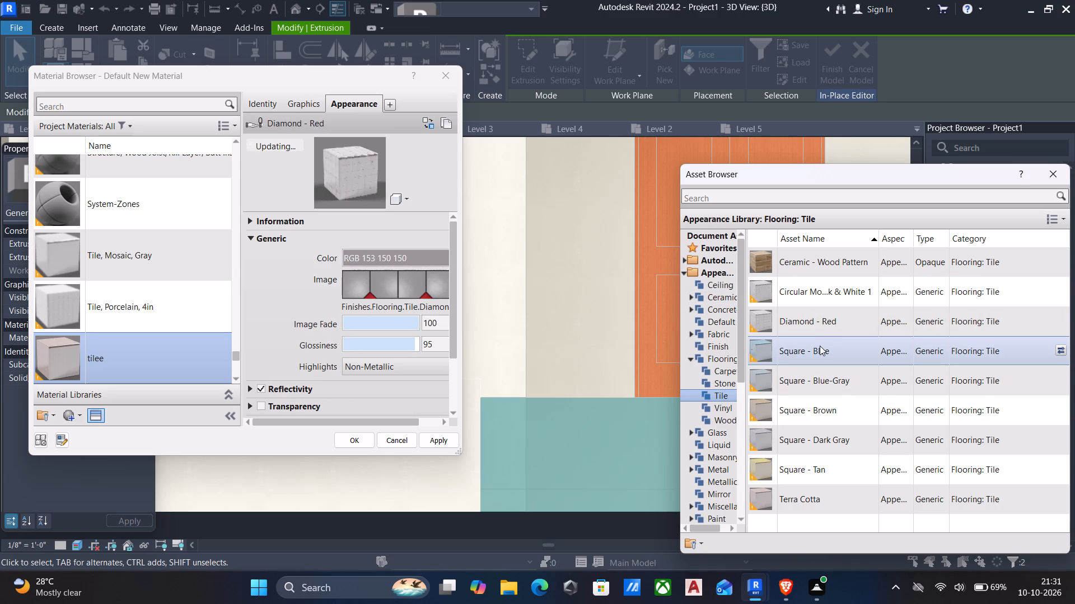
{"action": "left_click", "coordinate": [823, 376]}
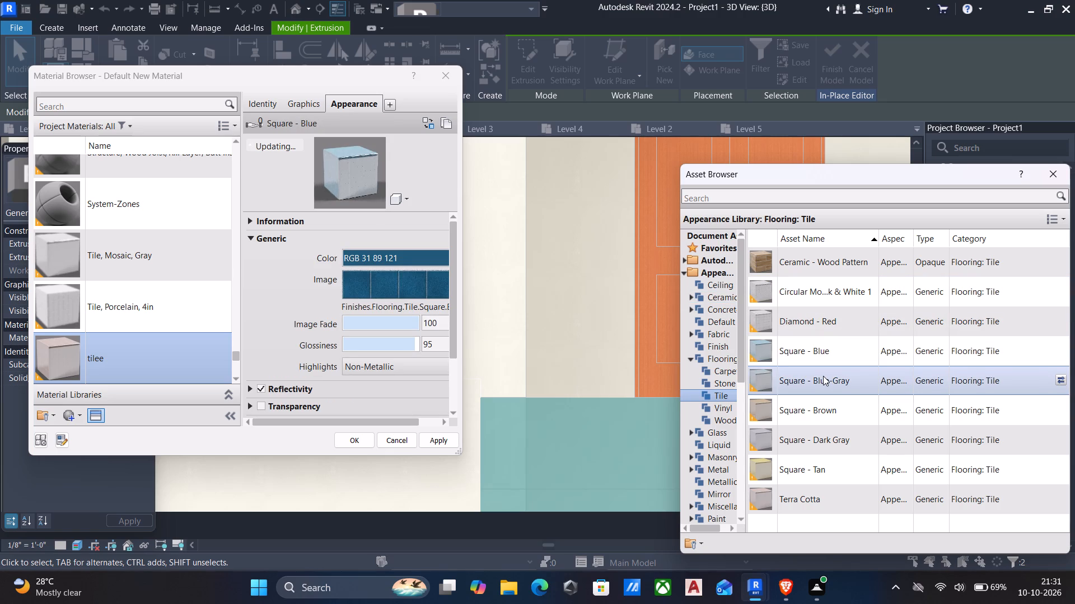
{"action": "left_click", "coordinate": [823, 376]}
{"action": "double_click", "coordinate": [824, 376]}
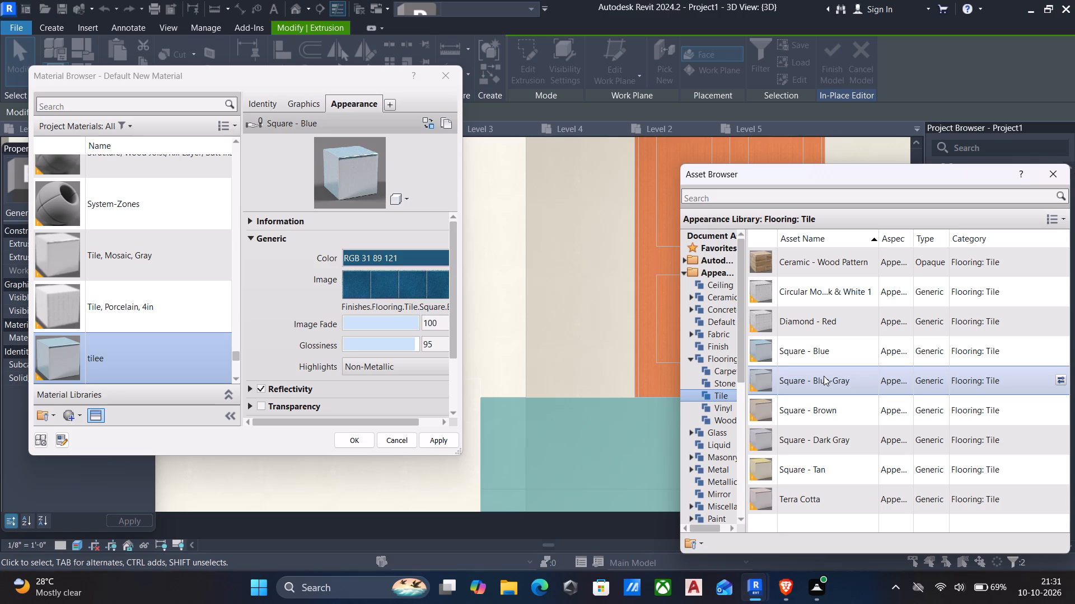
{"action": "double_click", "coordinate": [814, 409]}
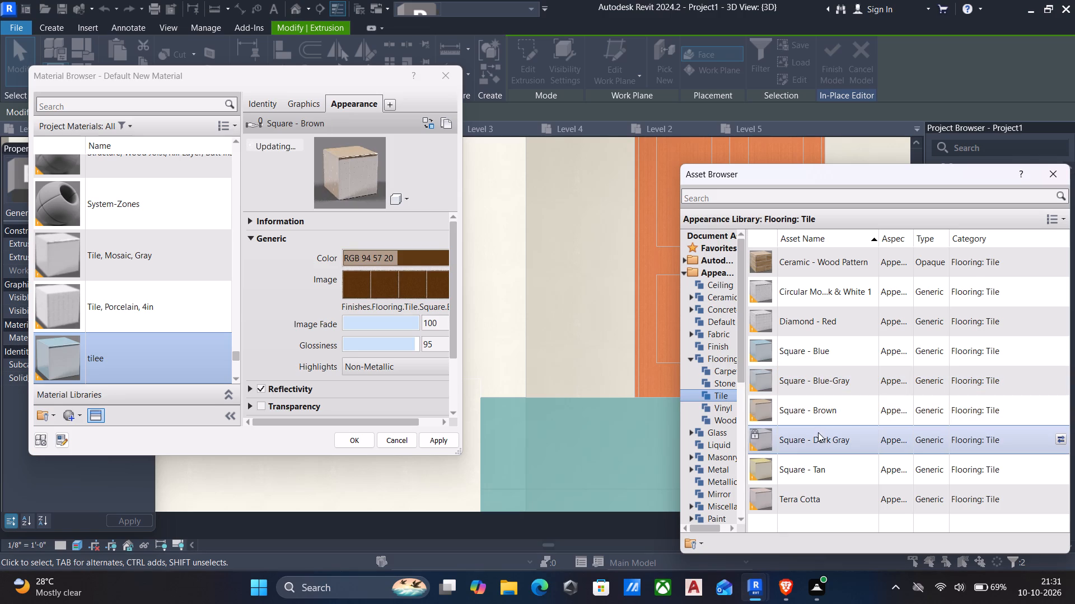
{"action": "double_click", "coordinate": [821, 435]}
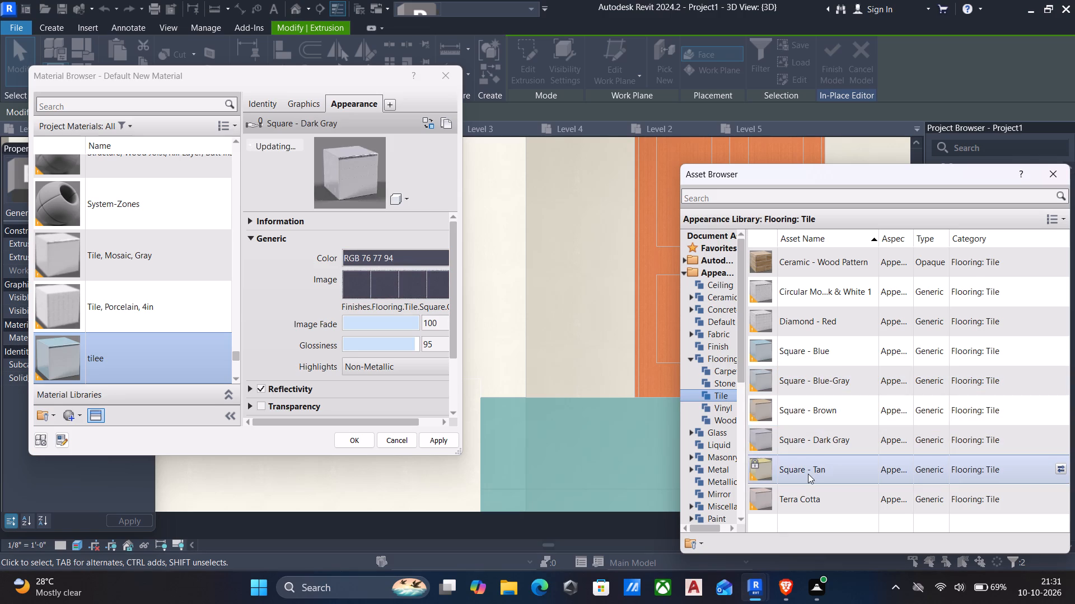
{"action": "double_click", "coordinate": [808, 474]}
Set tilee's appearance to the Terra Cotta floor tile and apply the material to the two porch base extrusions.
{"action": "double_click", "coordinate": [814, 503]}
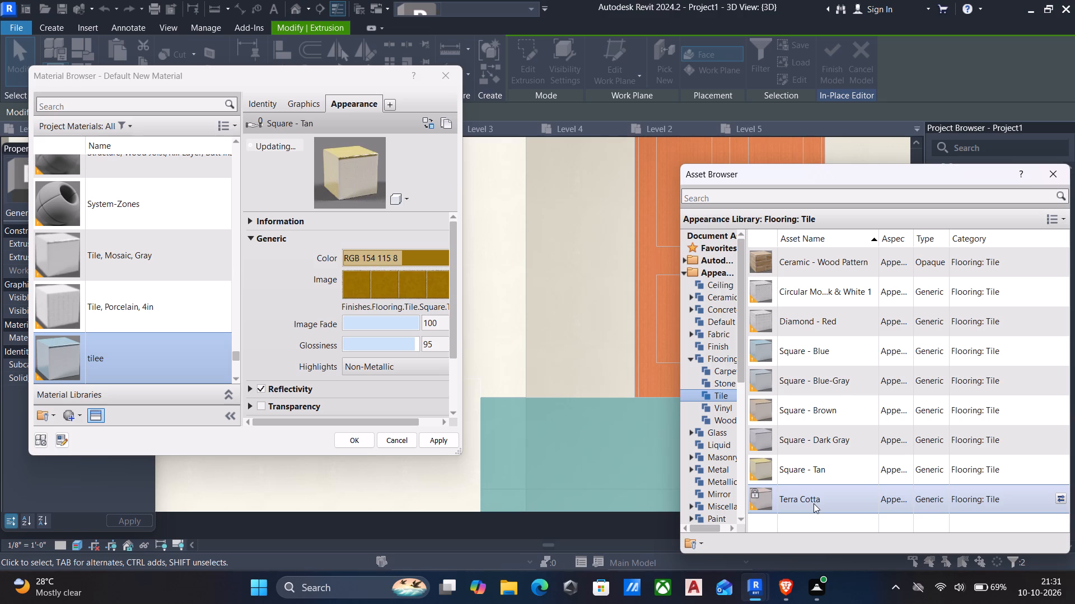
{"action": "scroll", "coordinate": [815, 448], "scroll_direction": "down", "scroll_amount": 6}
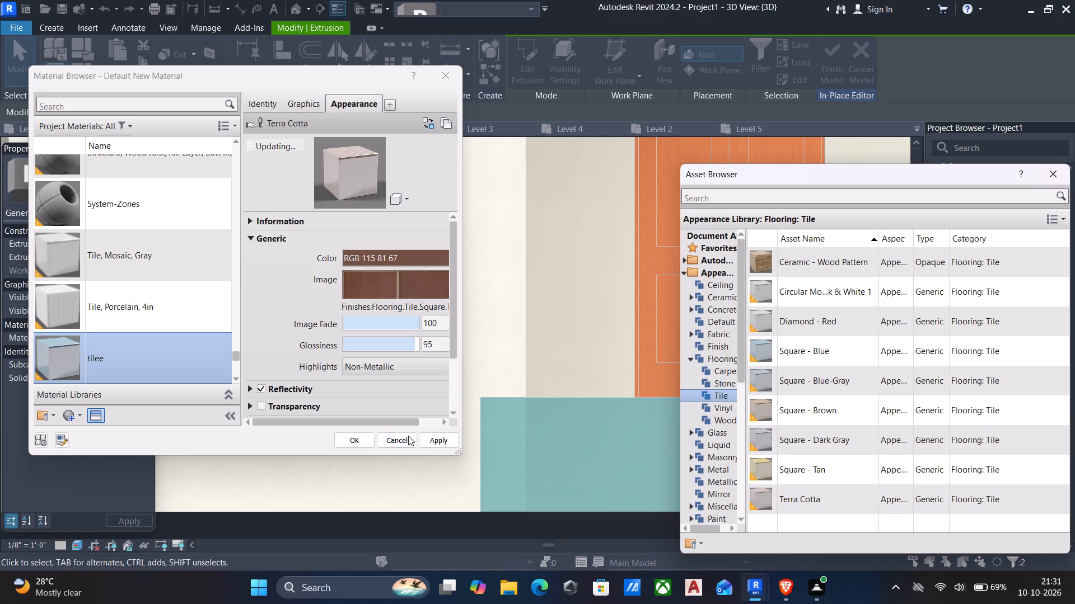
{"action": "left_click", "coordinate": [433, 440]}
{"action": "left_click", "coordinate": [345, 442]}
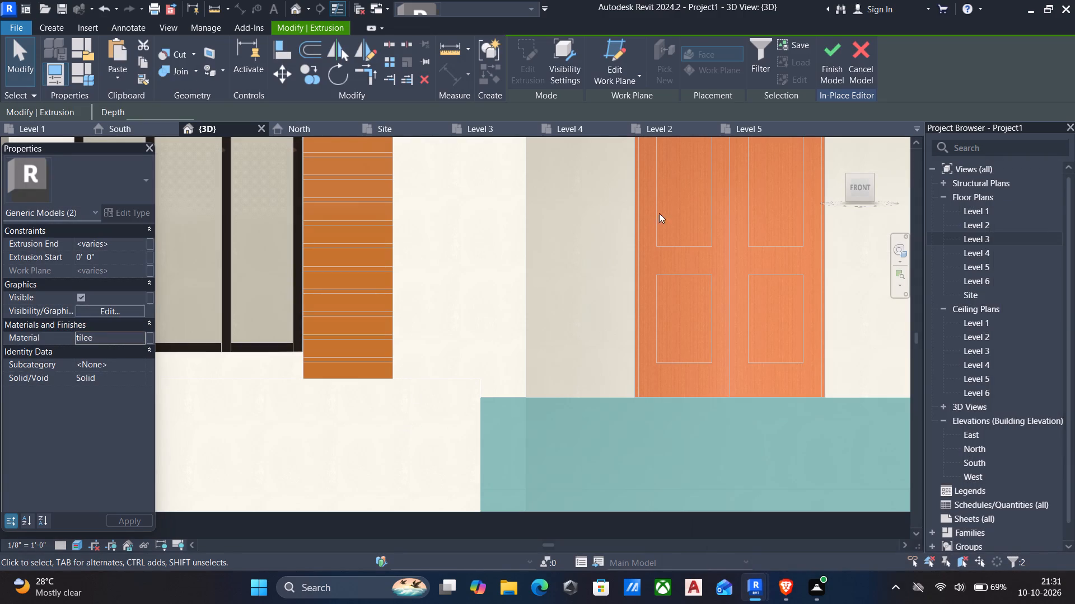
Examine the porch base's tile finish close up and against the whole facade, from the front and the side.
{"action": "scroll", "coordinate": [601, 225], "scroll_direction": "down", "scroll_amount": 1}
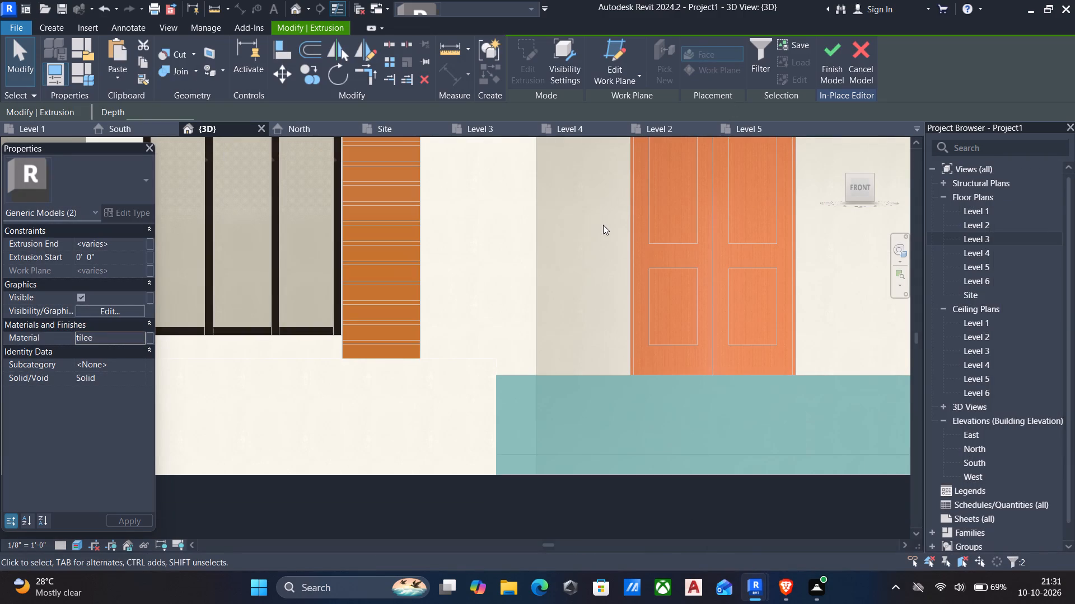
{"action": "middle_click_drag", "start_coordinate": [600, 228], "coordinate": [543, 317], "text": "shift"}
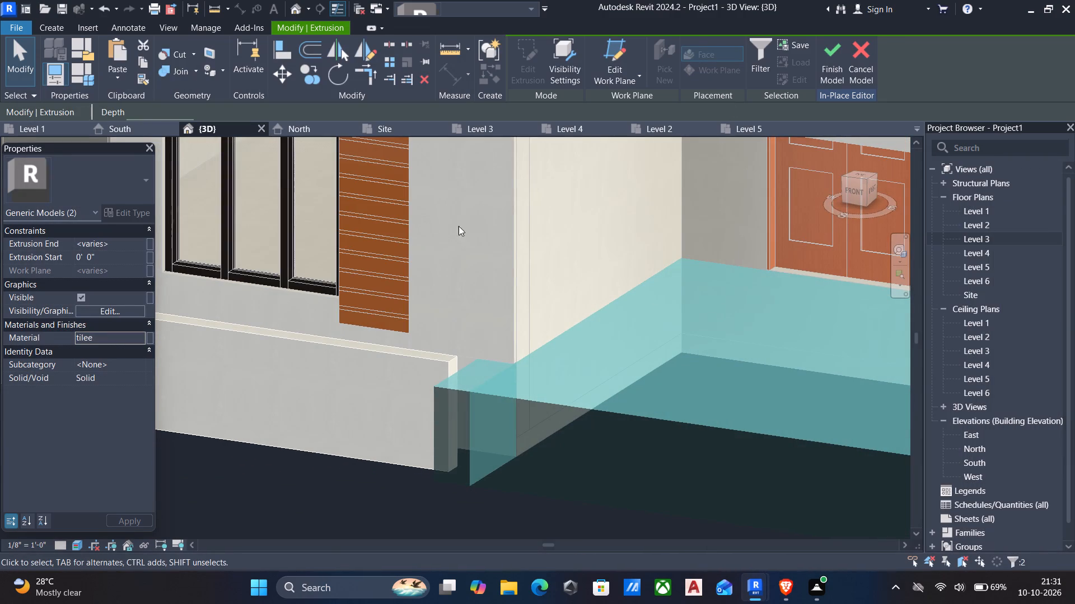
{"action": "left_click", "coordinate": [513, 240]}
{"action": "scroll", "coordinate": [613, 229], "scroll_direction": "down", "scroll_amount": 5}
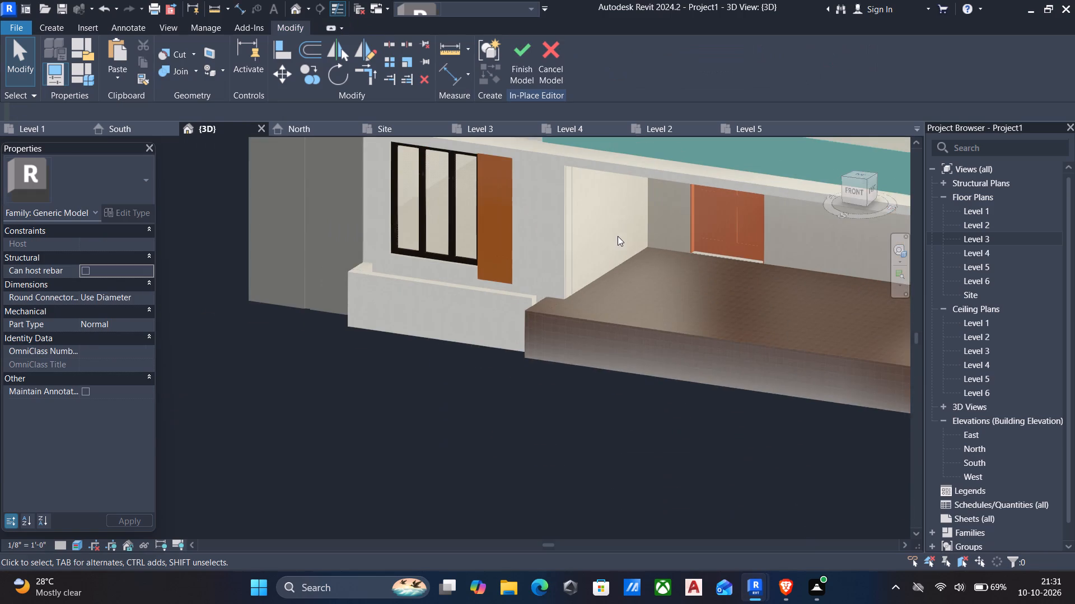
{"action": "middle_click_drag", "start_coordinate": [618, 238], "coordinate": [495, 275]}
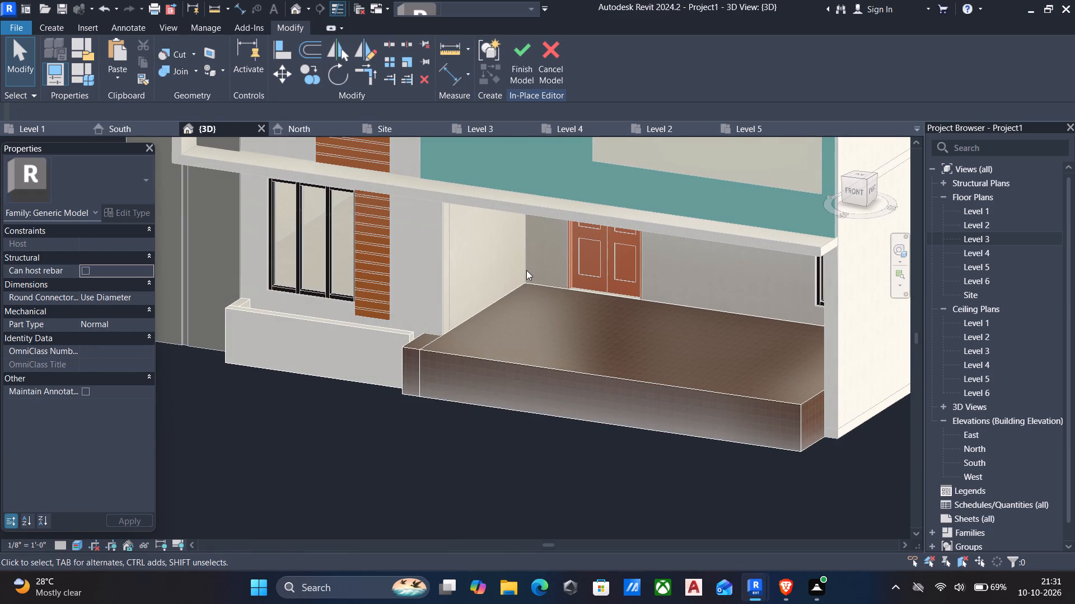
{"action": "middle_click_drag", "start_coordinate": [526, 270], "coordinate": [550, 379], "text": "ctrl"}
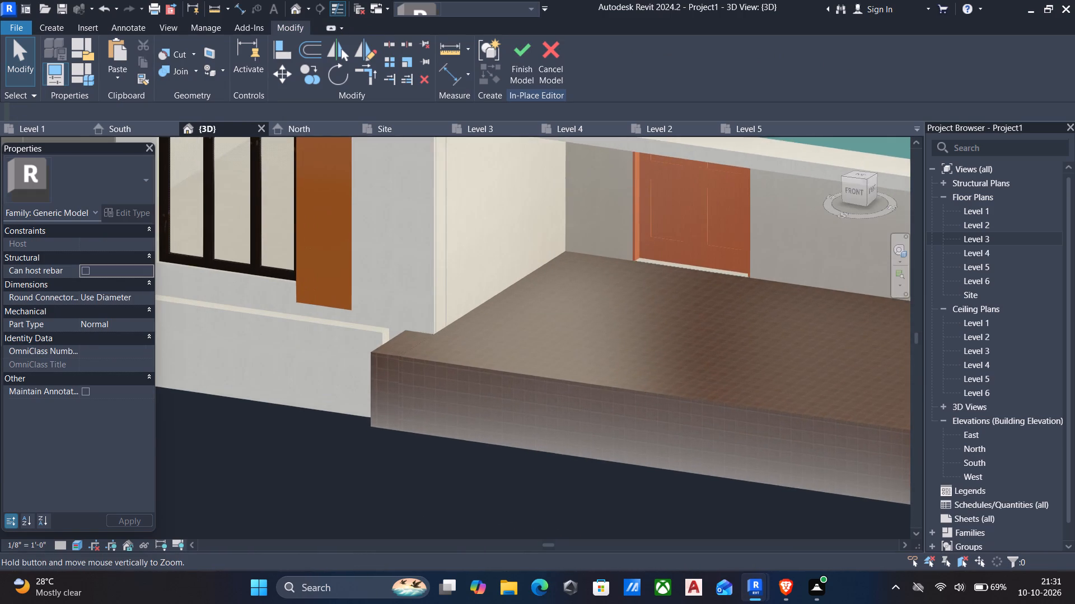
{"action": "middle_click_drag", "start_coordinate": [550, 379], "coordinate": [480, 518], "text": "ctrl"}
{"action": "scroll", "coordinate": [513, 388], "scroll_direction": "up", "scroll_amount": 7}
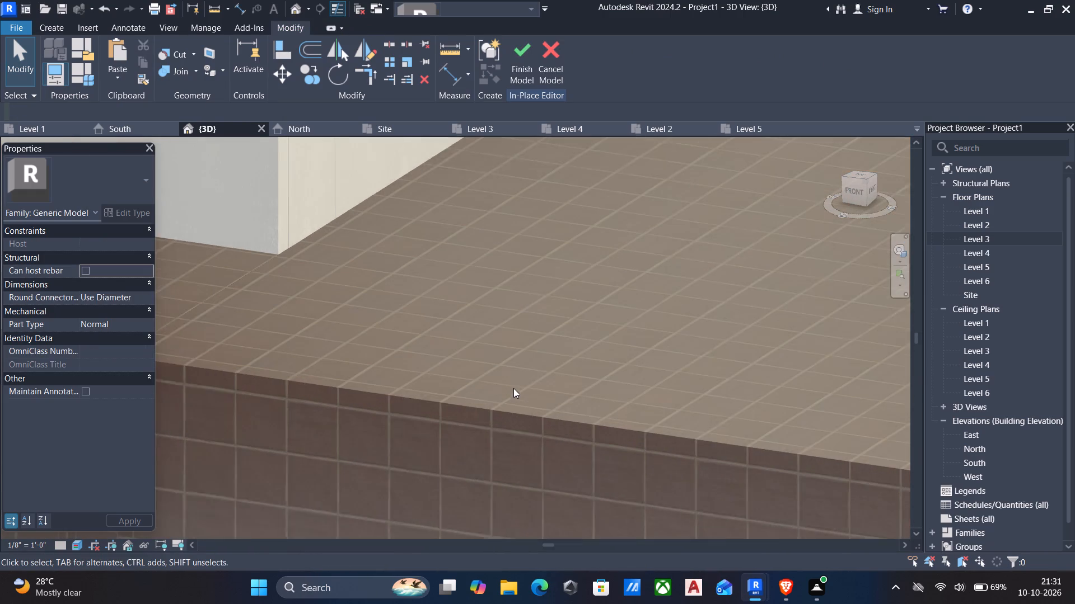
{"action": "scroll", "coordinate": [516, 380], "scroll_direction": "down", "scroll_amount": 17}
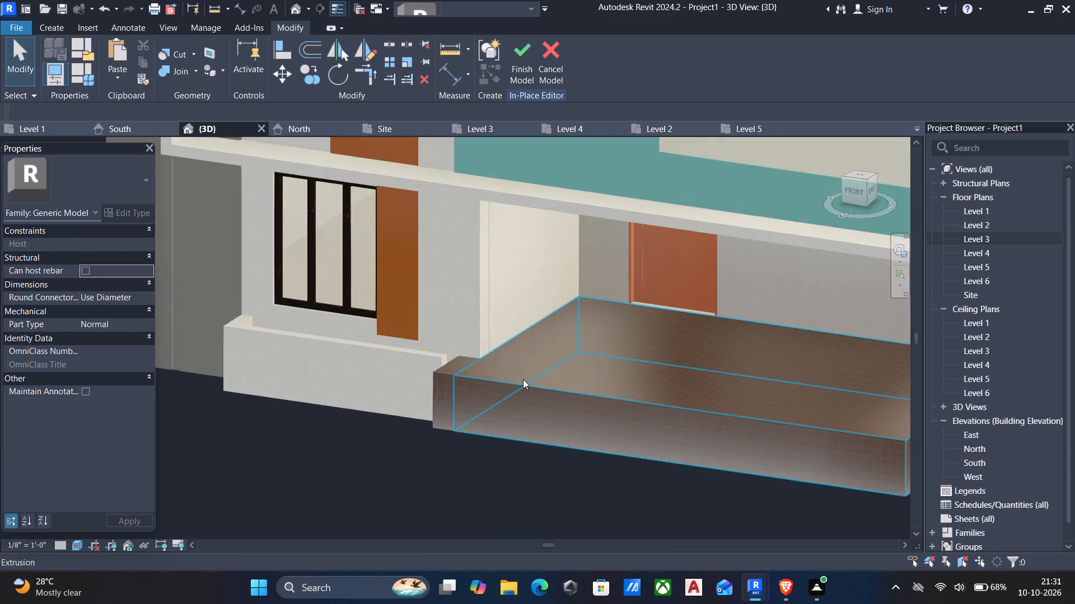
{"action": "scroll", "coordinate": [523, 379], "scroll_direction": "down", "scroll_amount": 6}
{"action": "middle_click_drag", "start_coordinate": [524, 380], "coordinate": [591, 360], "text": "shift"}
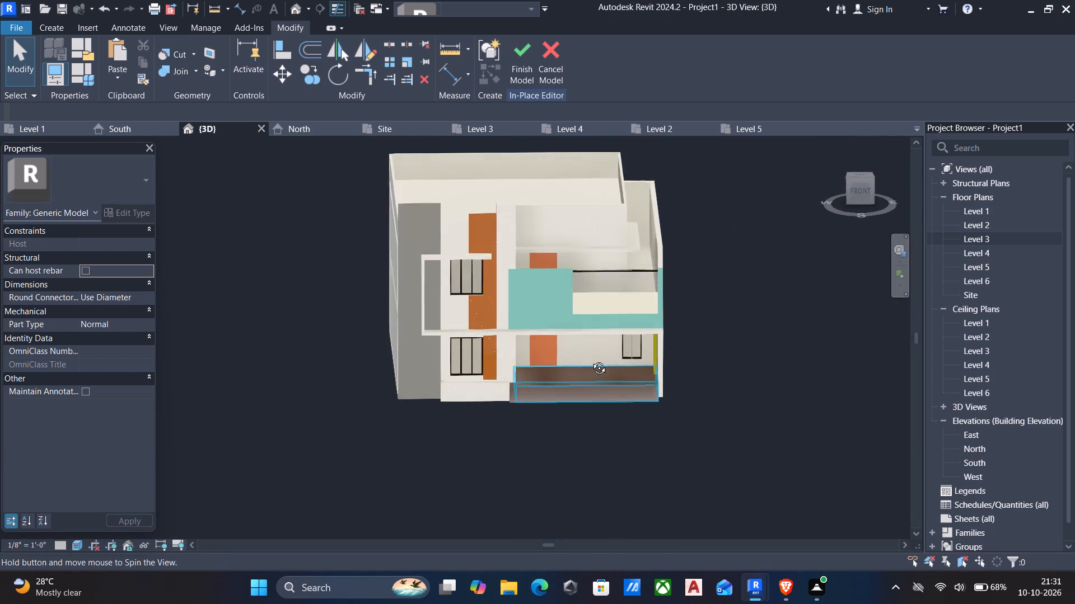
{"action": "middle_click_drag", "start_coordinate": [591, 360], "coordinate": [591, 359], "text": "shift"}
{"action": "scroll", "coordinate": [513, 397], "scroll_direction": "up", "scroll_amount": 16}
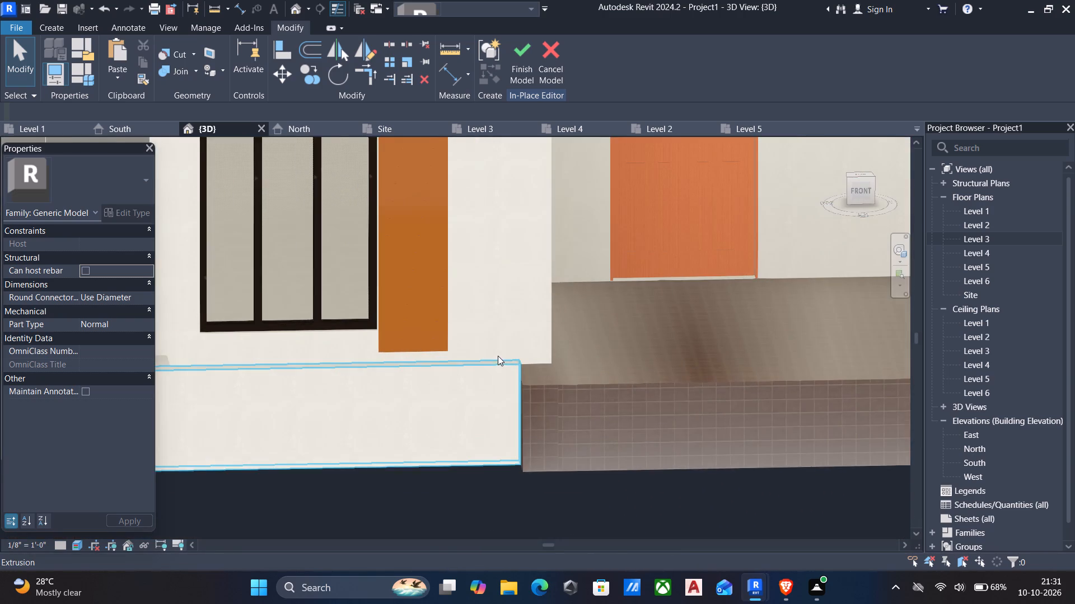
{"action": "scroll", "coordinate": [498, 356], "scroll_direction": "up", "scroll_amount": 2}
{"action": "scroll", "coordinate": [524, 350], "scroll_direction": "down", "scroll_amount": 8}
{"action": "scroll", "coordinate": [611, 331], "scroll_direction": "down", "scroll_amount": 7}
{"action": "middle_click_drag", "start_coordinate": [654, 337], "coordinate": [557, 364], "text": "shift"}
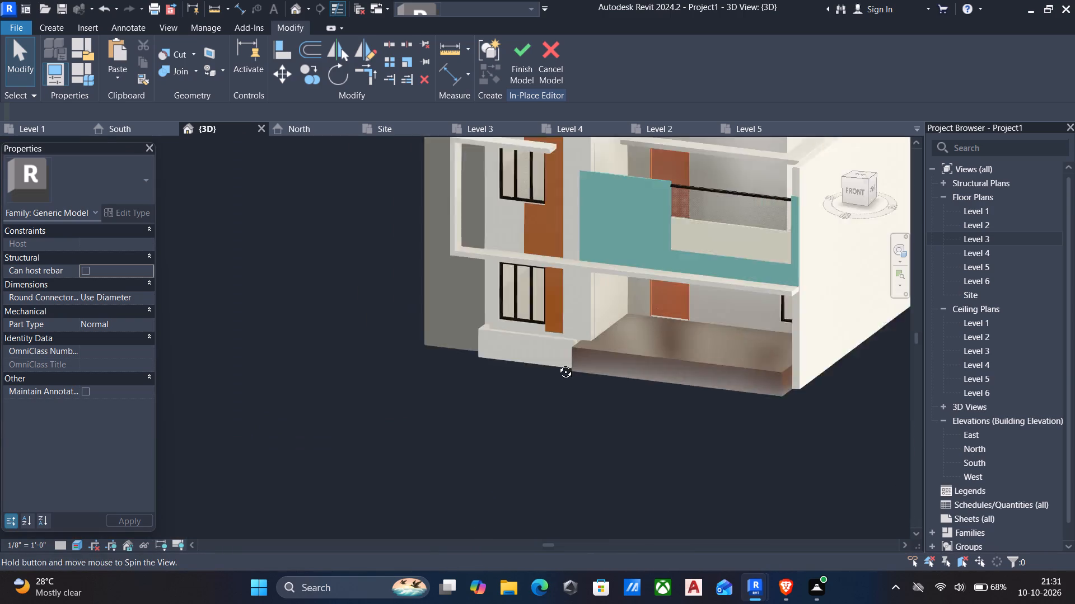
{"action": "middle_click_drag", "start_coordinate": [557, 364], "coordinate": [440, 365], "text": "shift"}
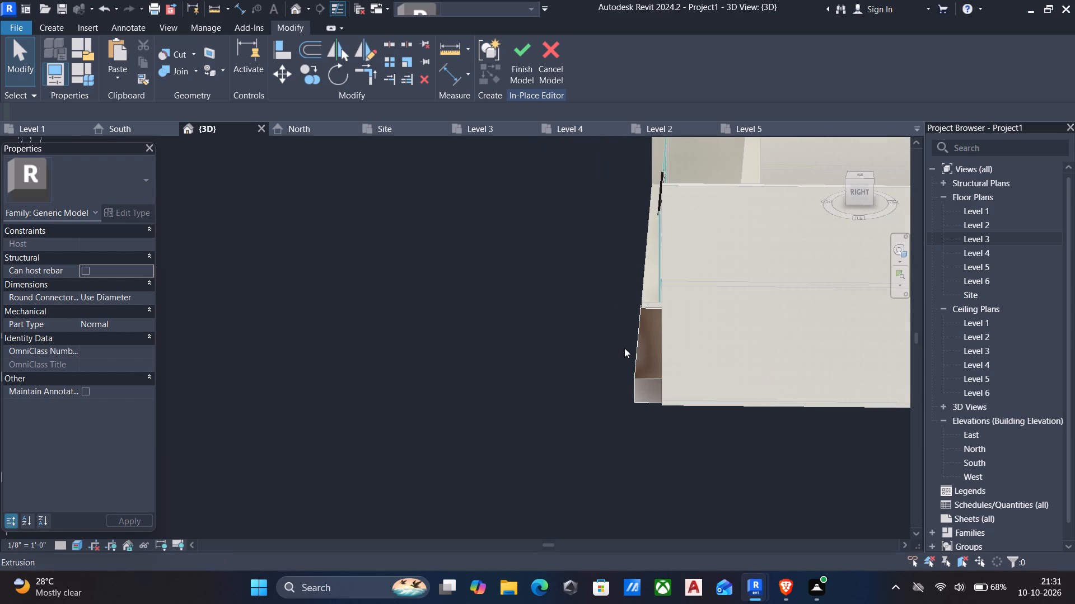
Start a solid extrusion with the tiled porch base's side face as its work plane, viewed square-on.
{"action": "left_click", "coordinate": [57, 31]}
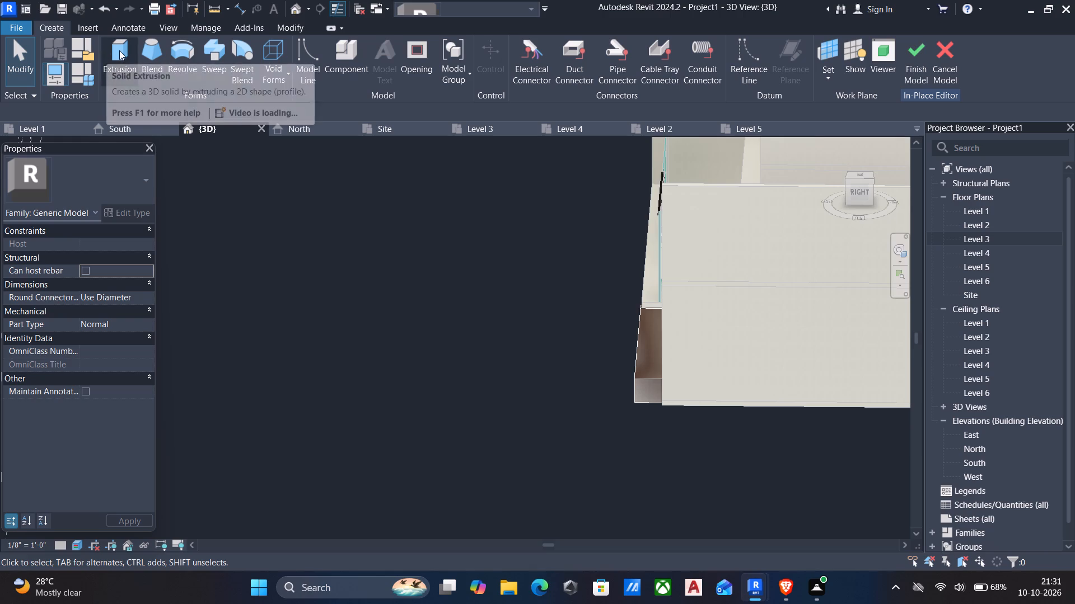
{"action": "left_click", "coordinate": [119, 50]}
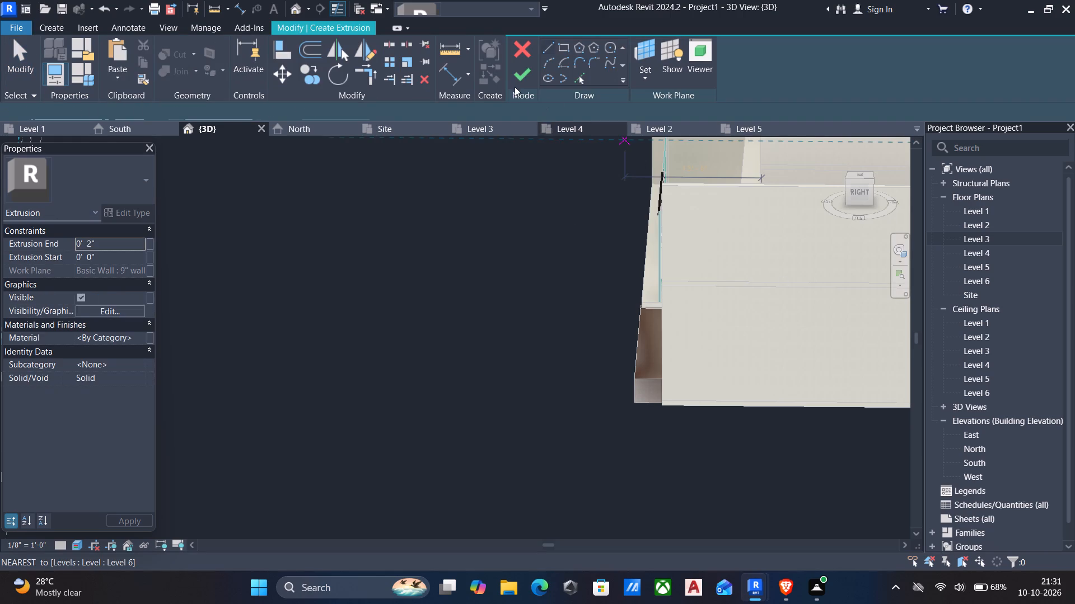
{"action": "left_click", "coordinate": [646, 82]}
{"action": "left_click", "coordinate": [675, 136]}
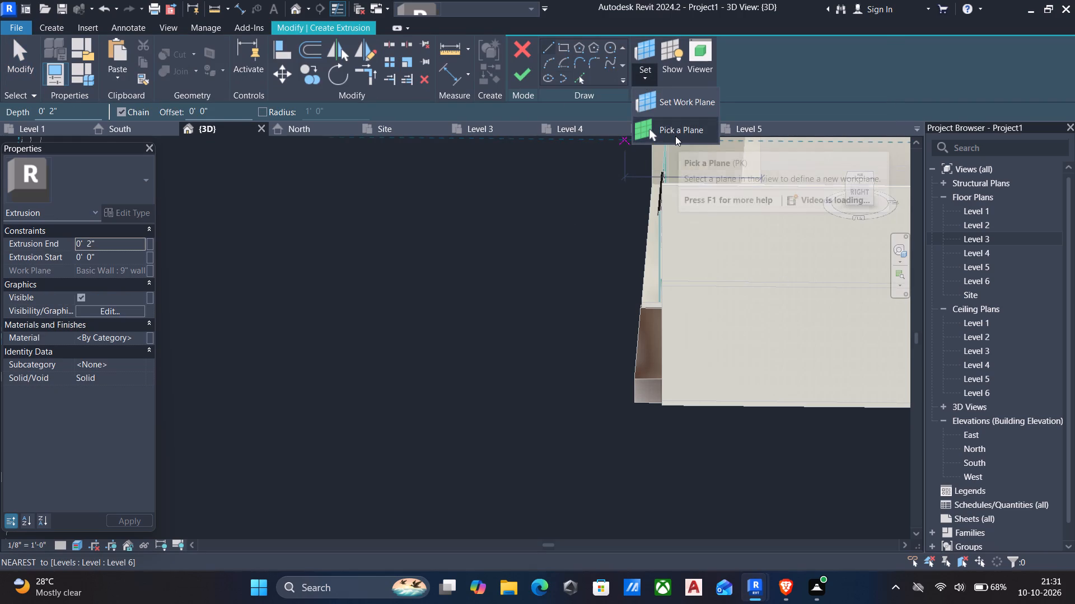
{"action": "left_click", "coordinate": [639, 381]}
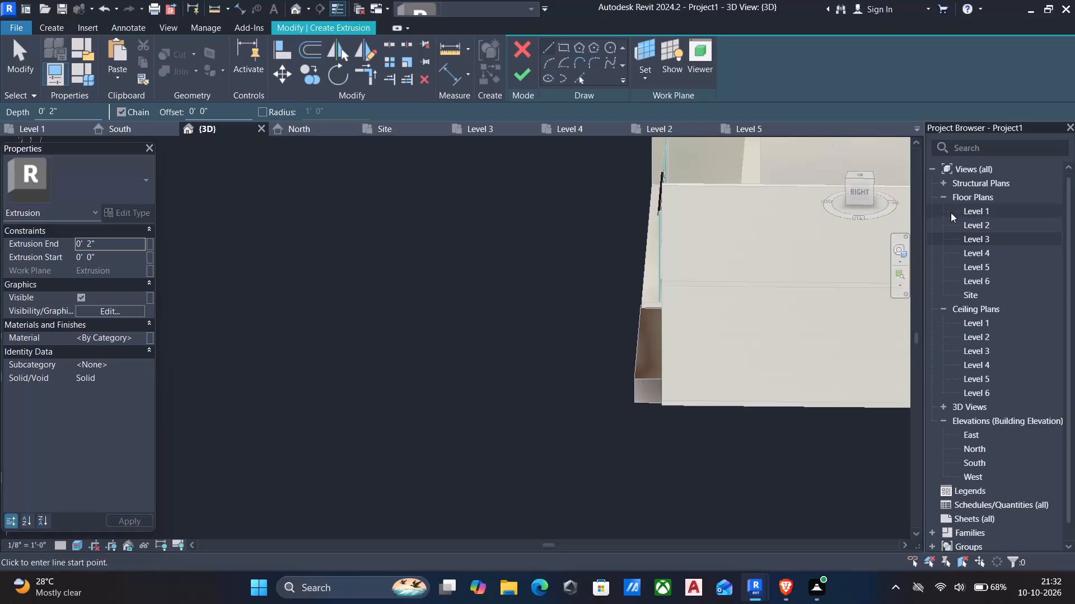
{"action": "left_click", "coordinate": [856, 191]}
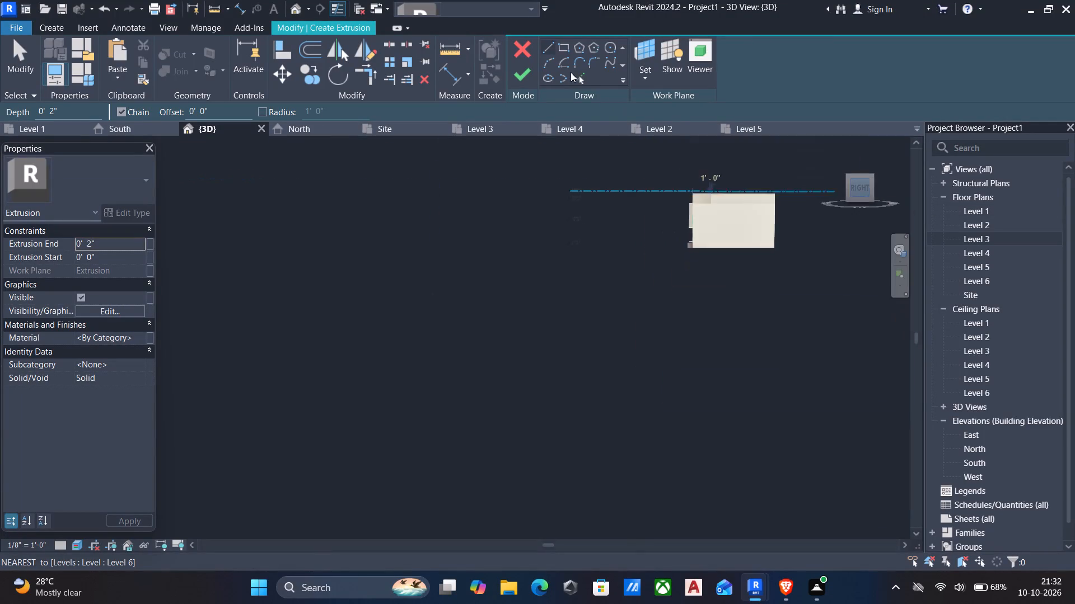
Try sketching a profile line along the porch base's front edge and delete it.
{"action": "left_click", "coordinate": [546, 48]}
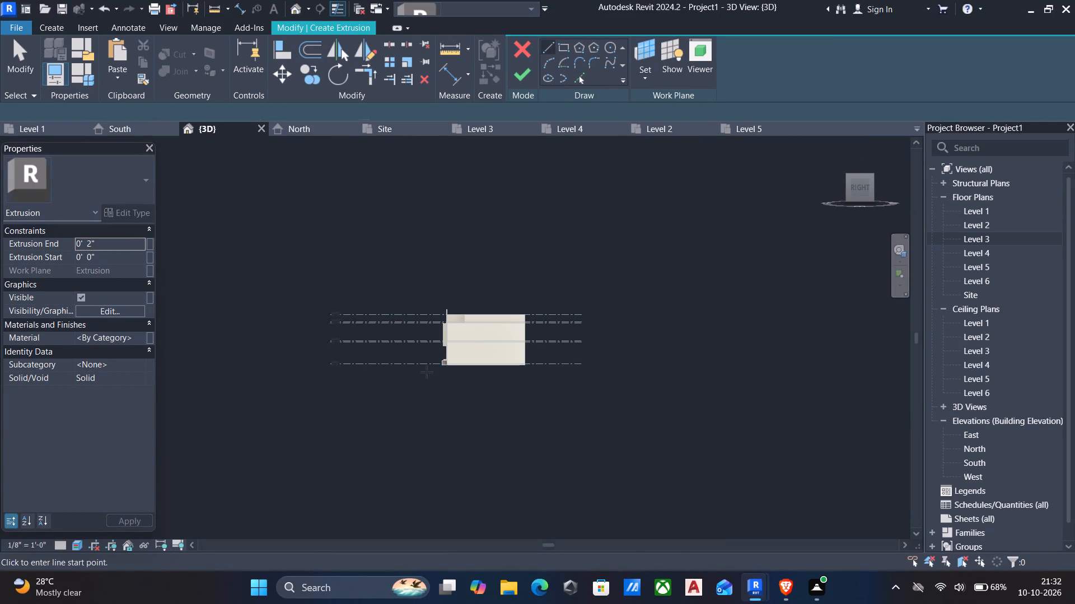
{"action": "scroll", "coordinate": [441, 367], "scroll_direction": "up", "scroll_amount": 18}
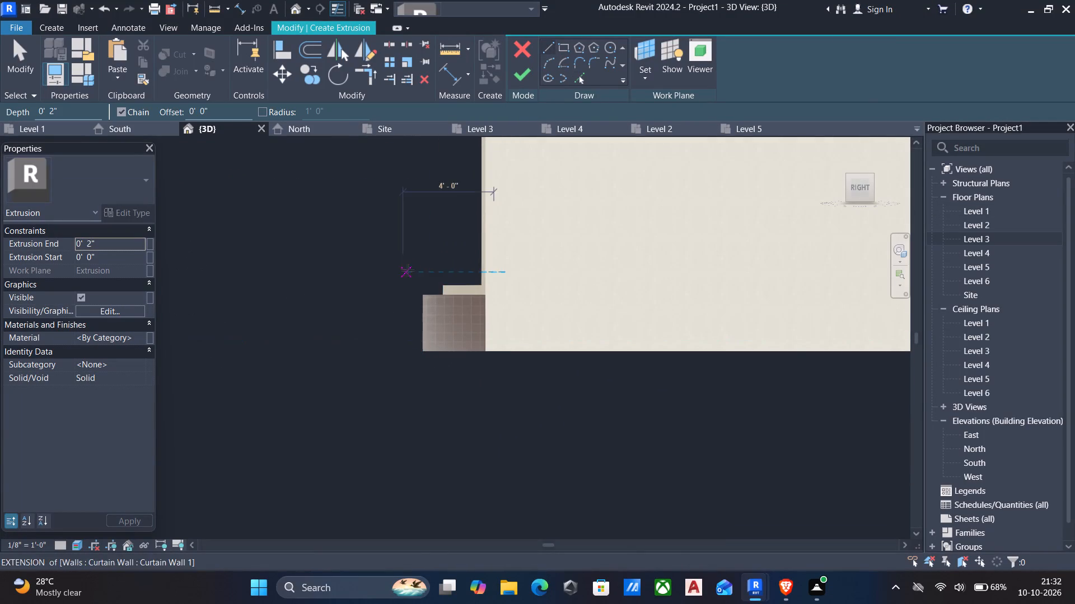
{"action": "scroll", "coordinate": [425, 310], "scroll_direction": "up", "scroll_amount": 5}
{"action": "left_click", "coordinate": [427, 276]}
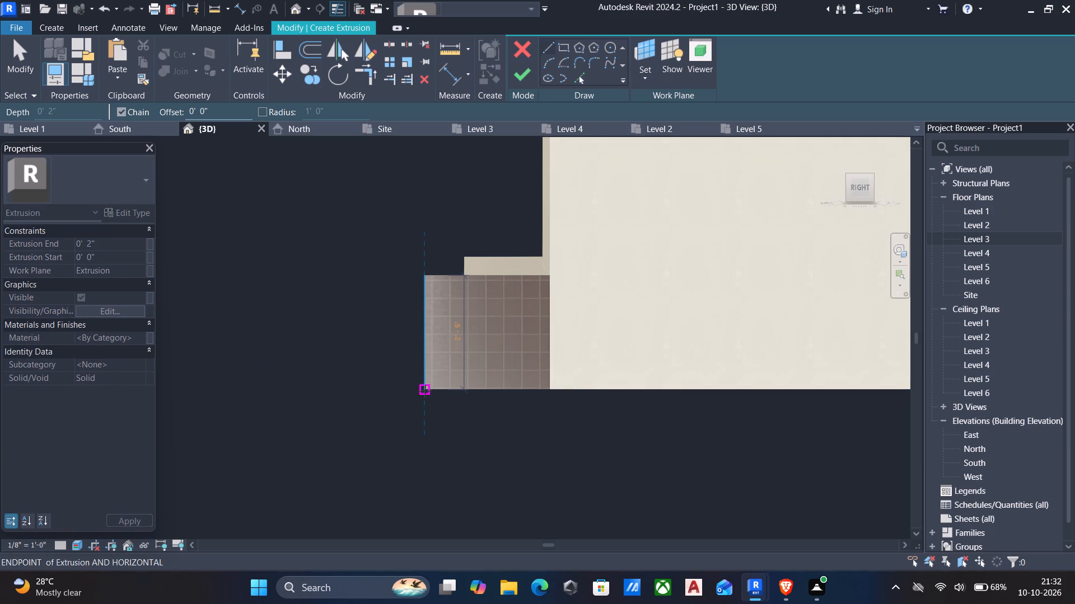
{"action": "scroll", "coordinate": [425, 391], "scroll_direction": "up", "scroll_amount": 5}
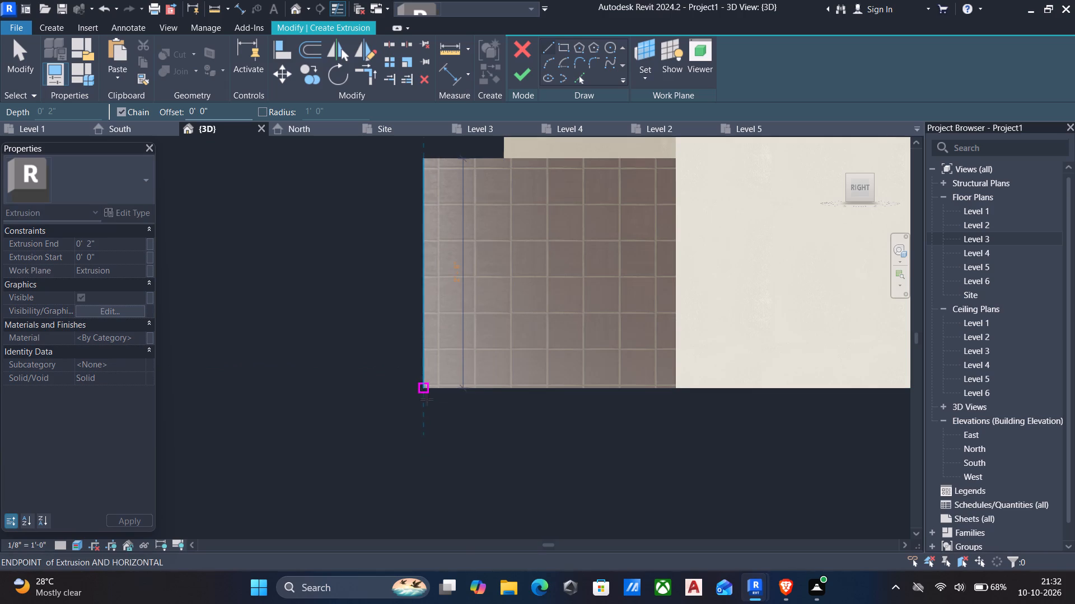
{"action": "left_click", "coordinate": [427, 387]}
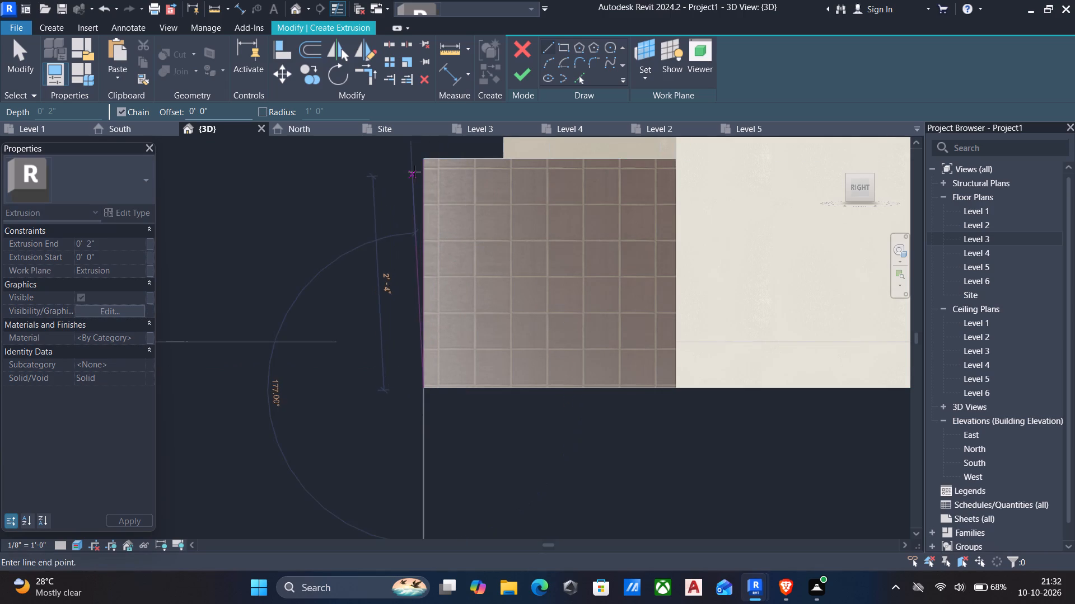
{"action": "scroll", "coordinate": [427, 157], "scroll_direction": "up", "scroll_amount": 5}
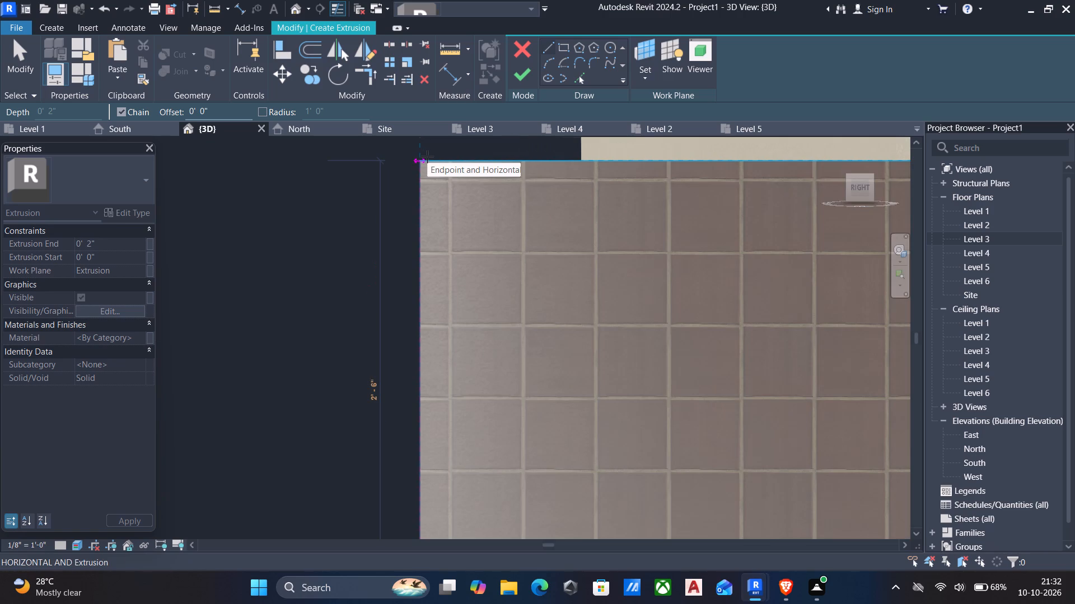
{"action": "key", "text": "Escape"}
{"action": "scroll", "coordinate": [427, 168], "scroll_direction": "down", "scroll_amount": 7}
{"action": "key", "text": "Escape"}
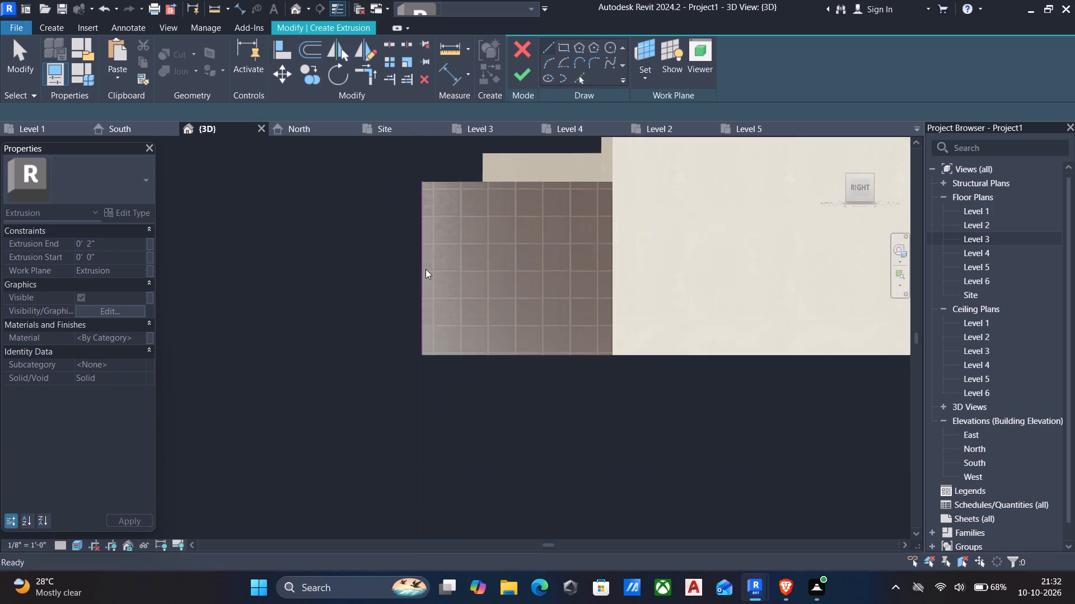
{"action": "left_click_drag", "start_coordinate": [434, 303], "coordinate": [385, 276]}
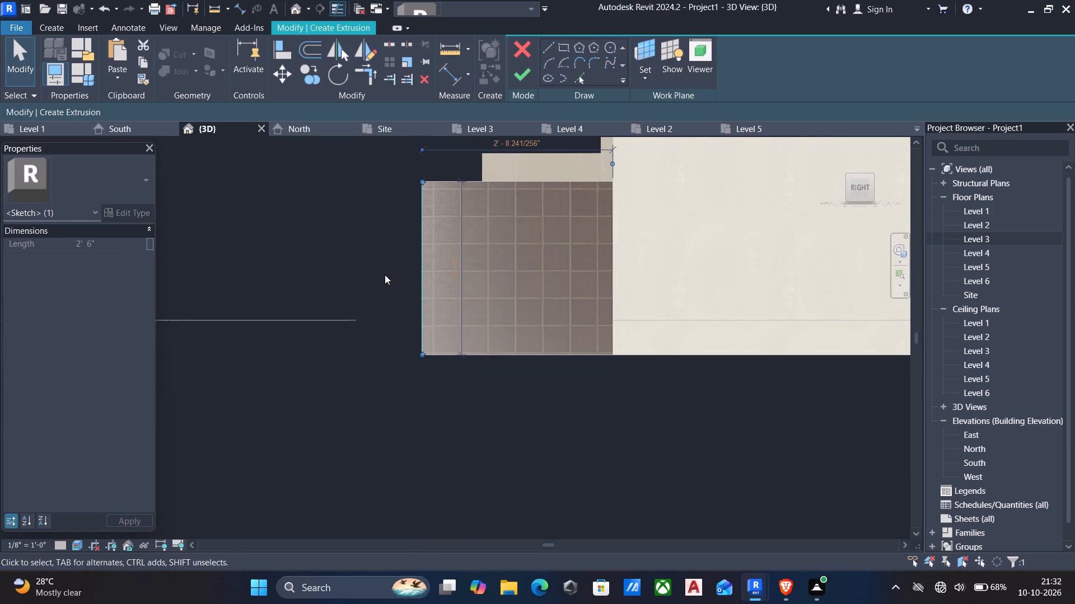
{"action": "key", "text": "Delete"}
Sketch a 2' 6" vertical line down the porch base's front edge, from its top corner to its bottom corner.
{"action": "left_click", "coordinate": [548, 53]}
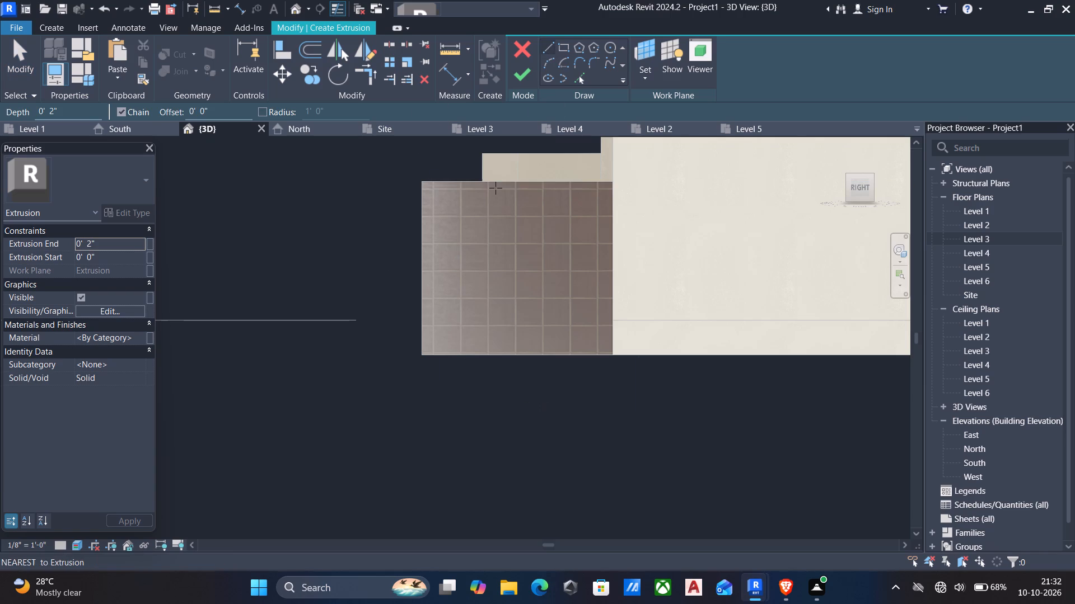
{"action": "left_click", "coordinate": [422, 181]}
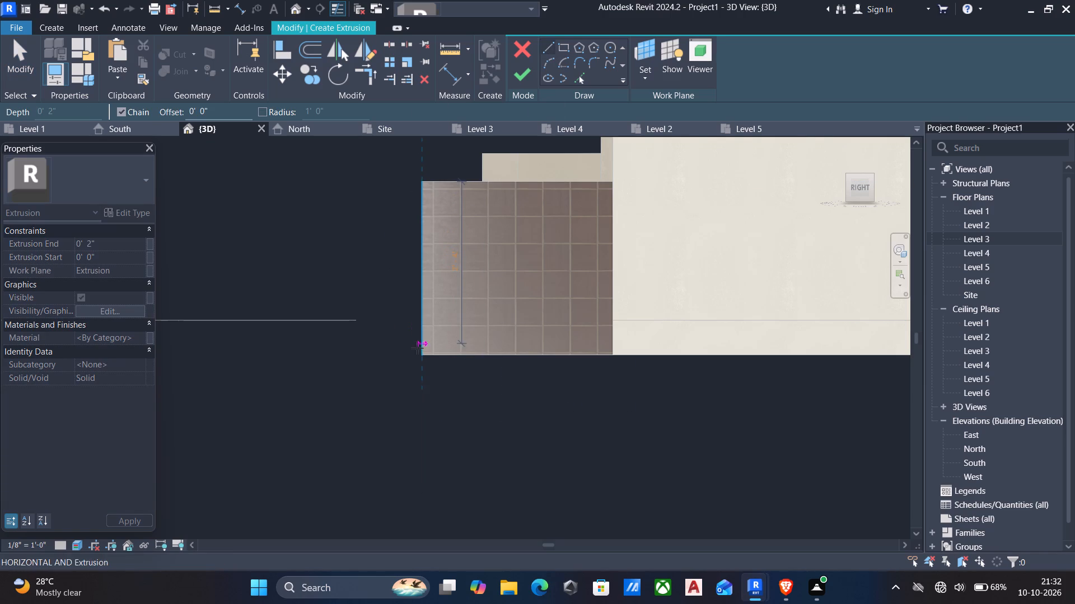
{"action": "left_click", "coordinate": [423, 356]}
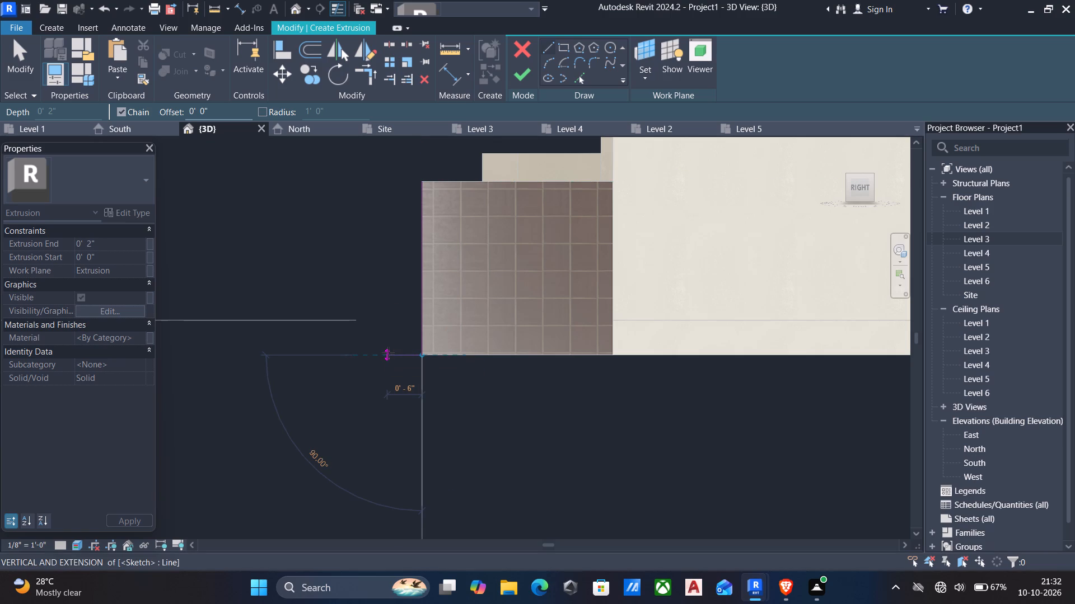
{"action": "key", "text": "Escape"}
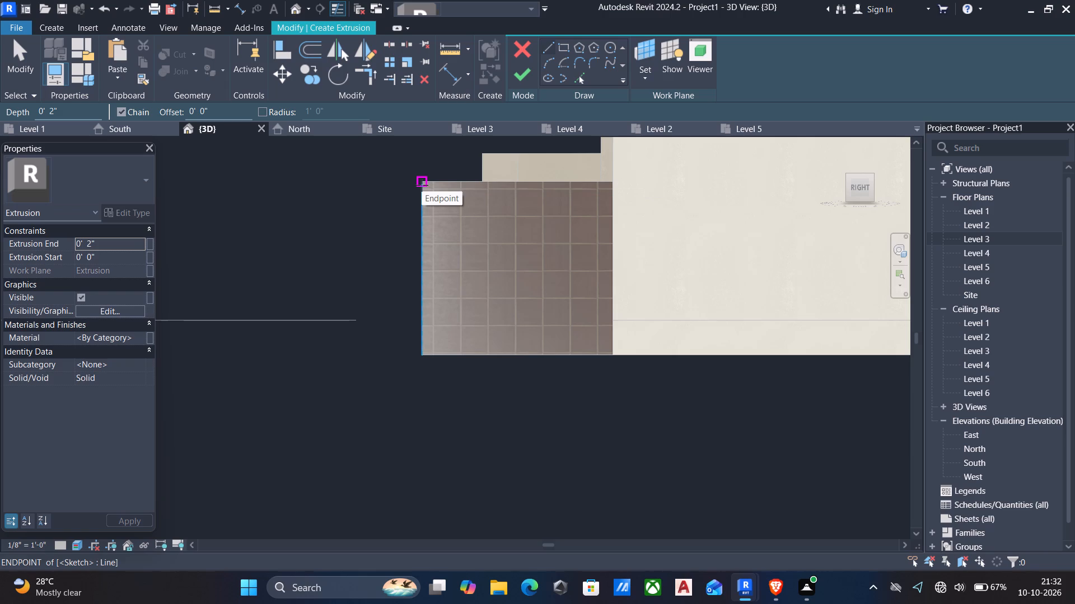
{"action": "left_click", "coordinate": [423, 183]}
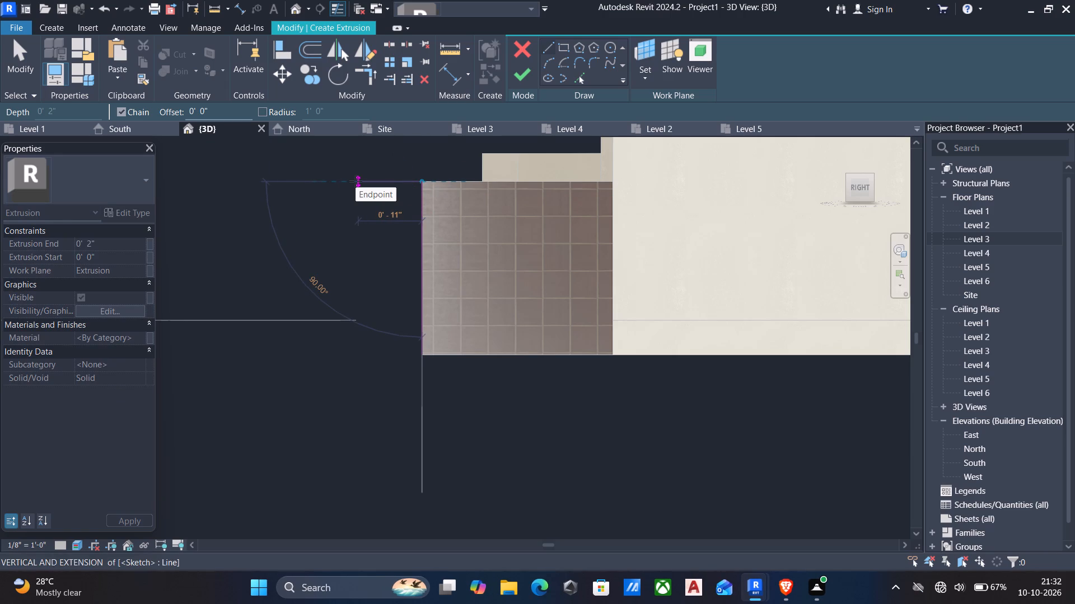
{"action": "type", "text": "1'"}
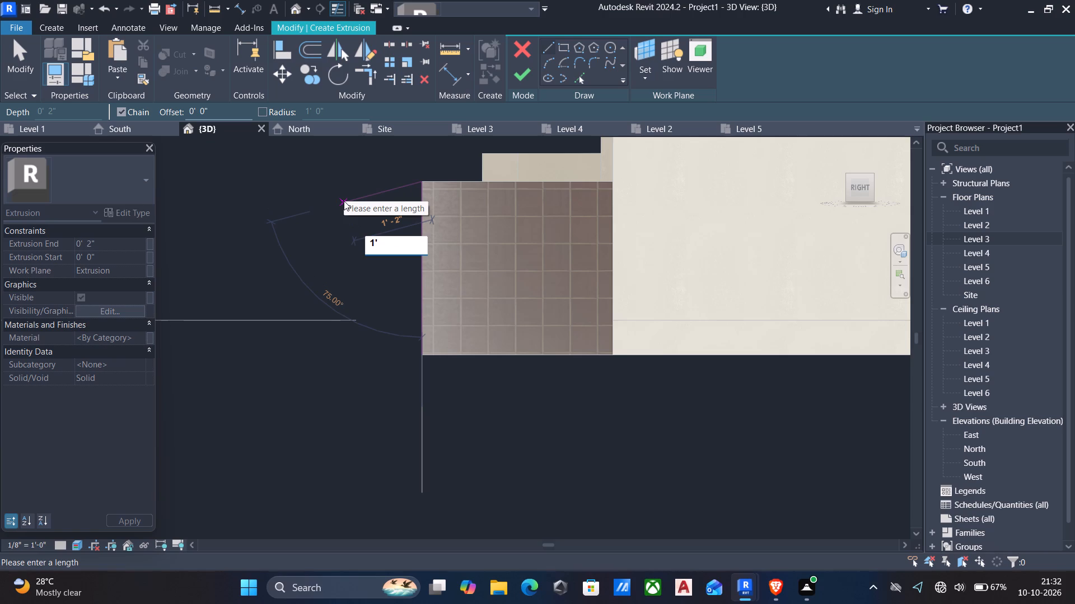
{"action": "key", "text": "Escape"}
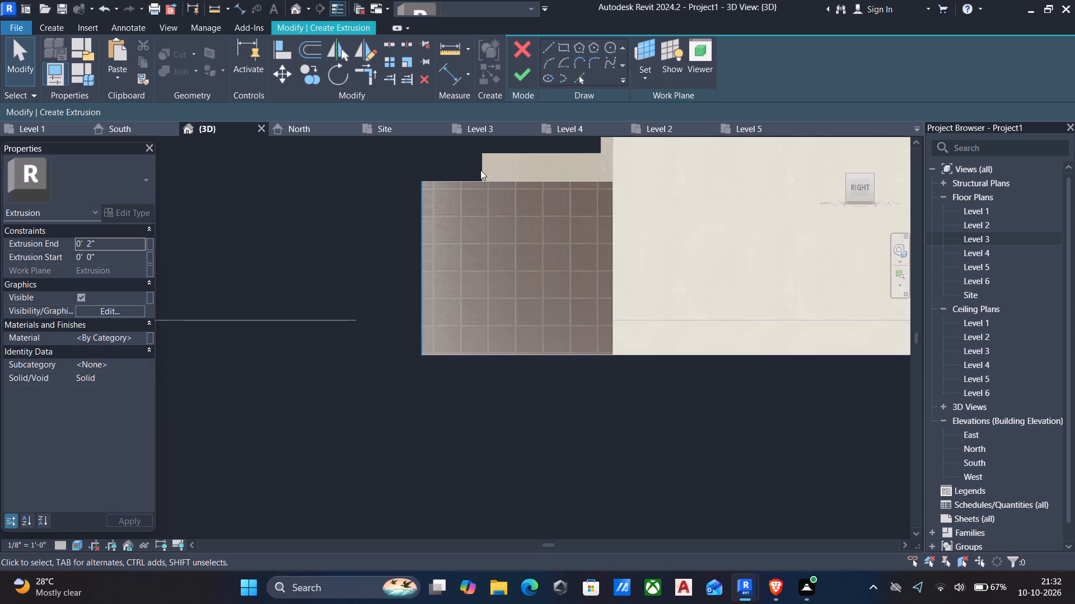
Sketch two stair steps outward and down from the porch base's top front corner, each with a 1' tread and a 10" riser.
{"action": "left_click", "coordinate": [546, 44]}
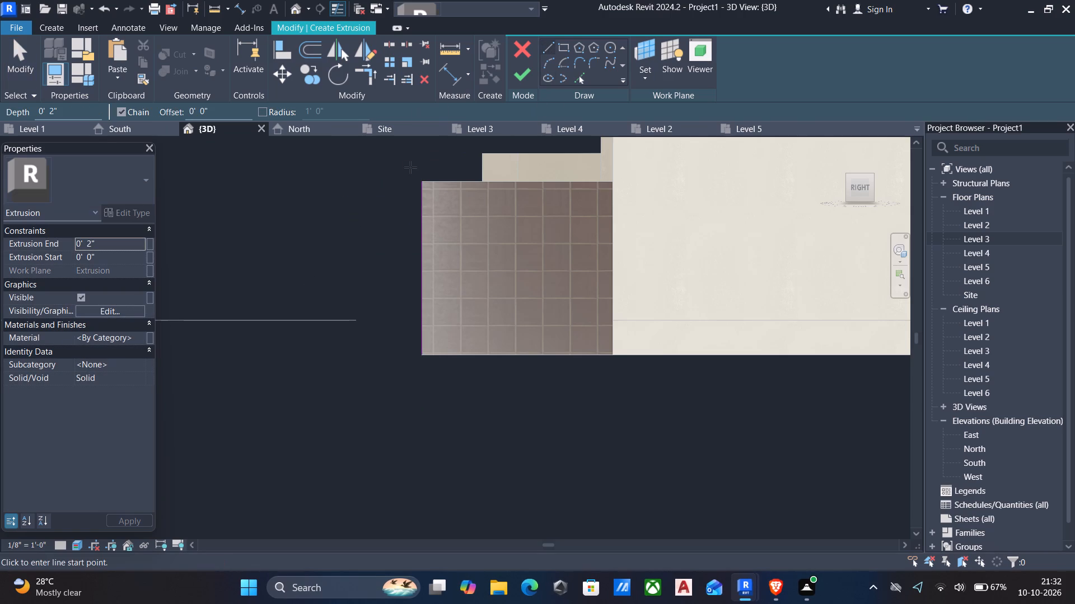
{"action": "left_click", "coordinate": [419, 180]}
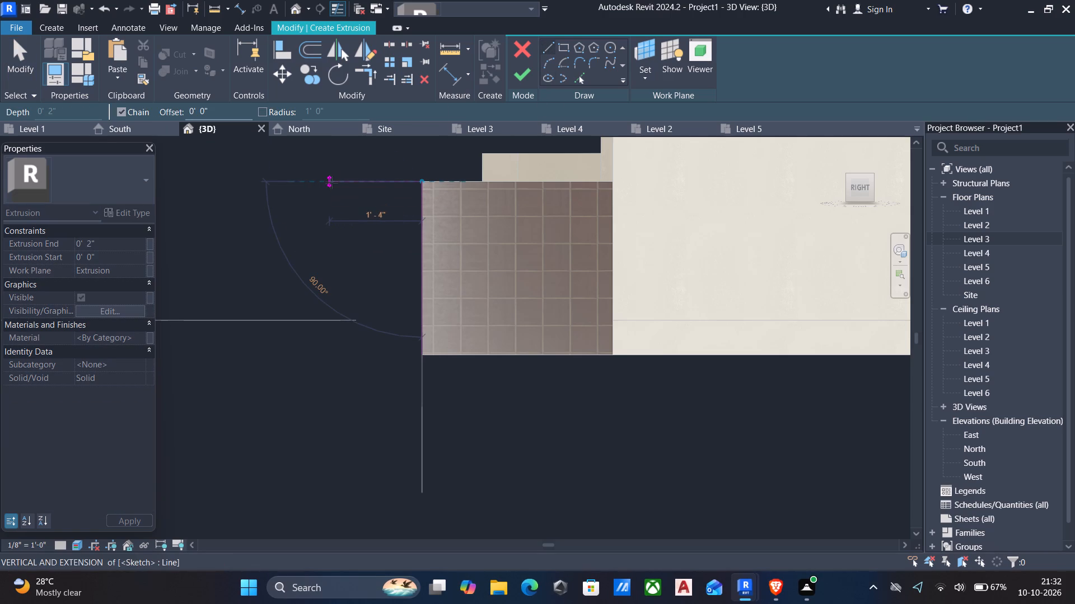
{"action": "type", "text": "1'"}
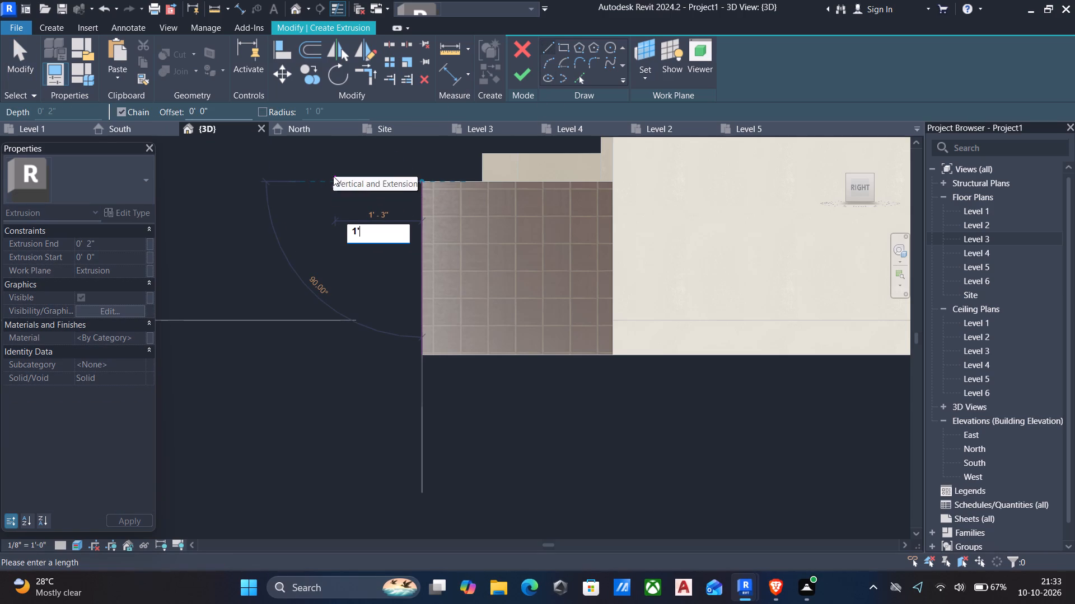
{"action": "key", "text": "Return"}
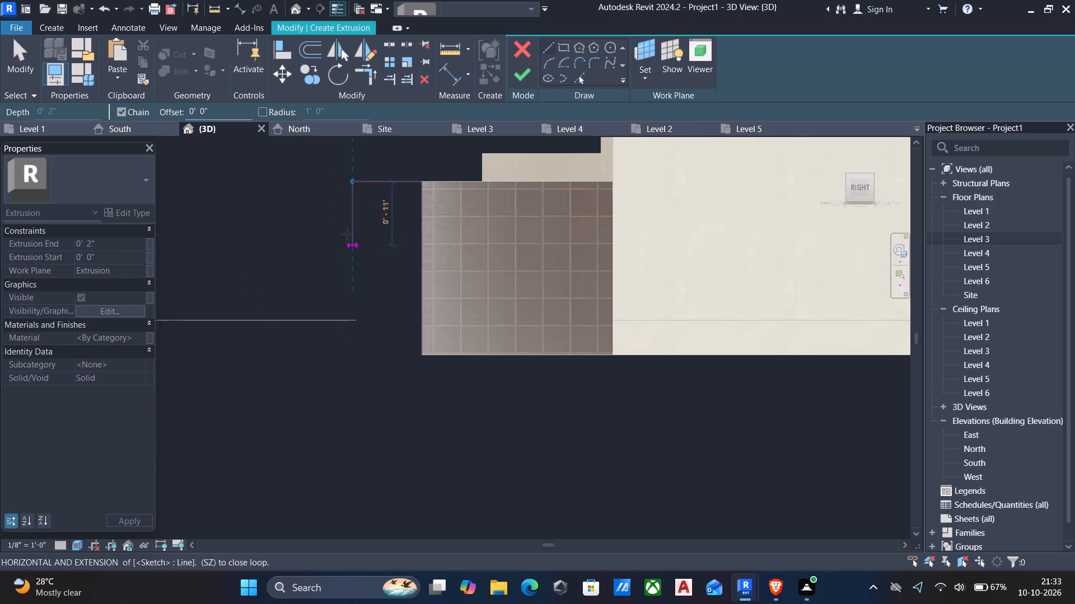
{"action": "key", "text": "1"}
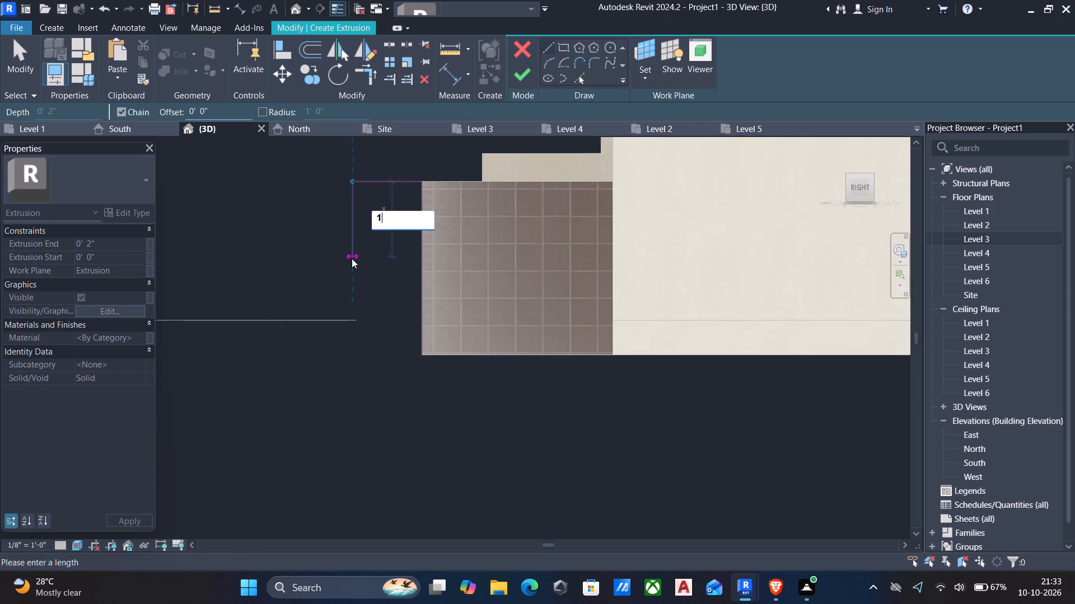
{"action": "key", "text": "0"}
{"action": "key", "text": "shift+quotedbl"}
{"action": "key", "text": "Return"}
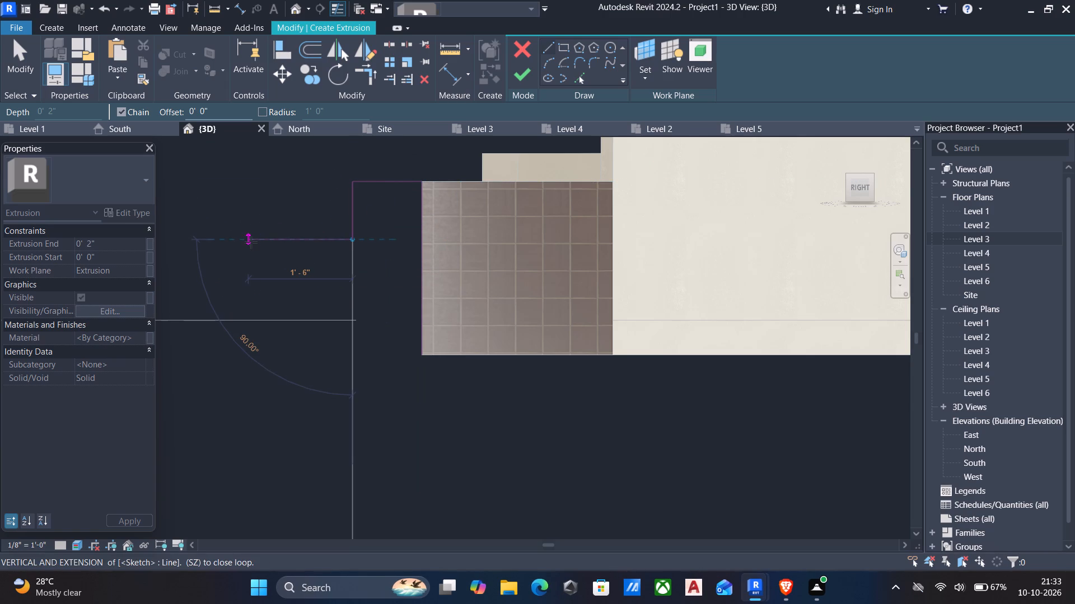
{"action": "type", "text": "1'"}
{"action": "key", "text": "Return"}
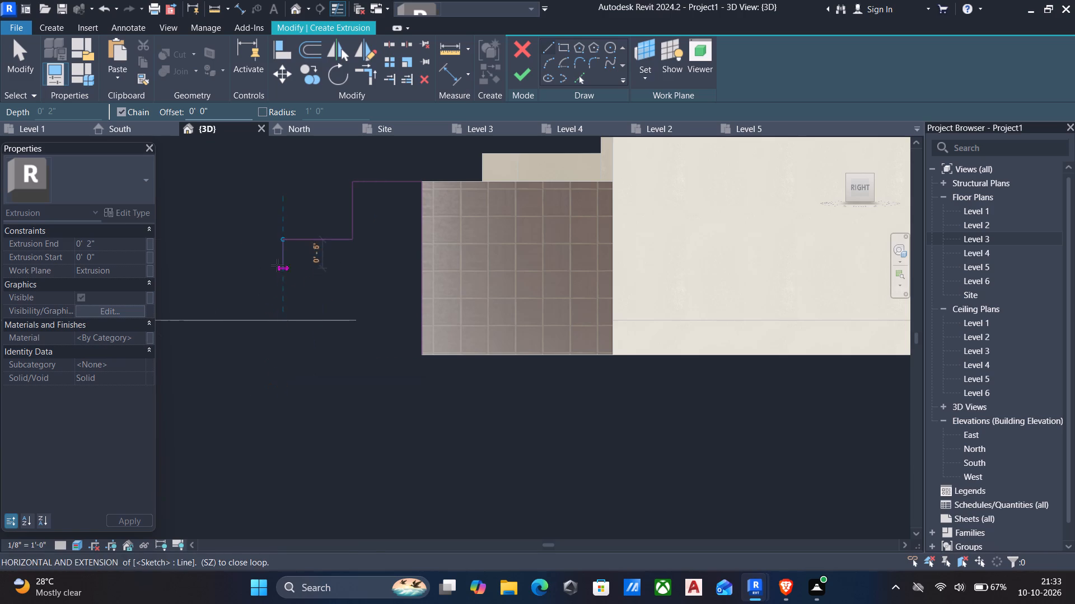
{"action": "type", "text": "10\""}
{"action": "key", "text": "Return"}
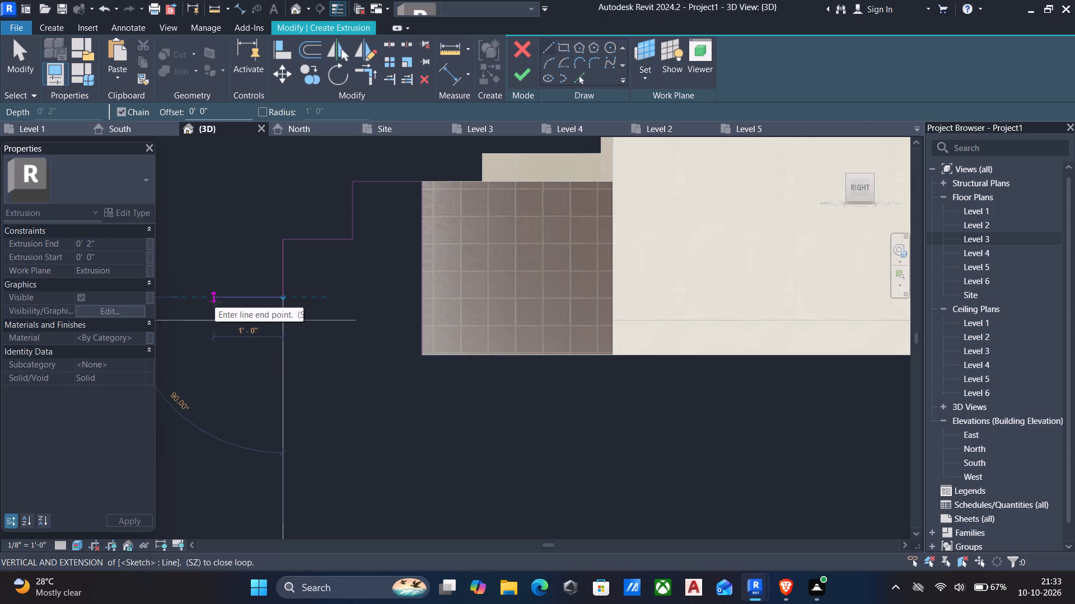
Add a third step with a 1' tread and 10" riser, close the profile along the ground, and finish the 2" extrusion.
{"action": "type", "text": "1'"}
{"action": "key", "text": "Return"}
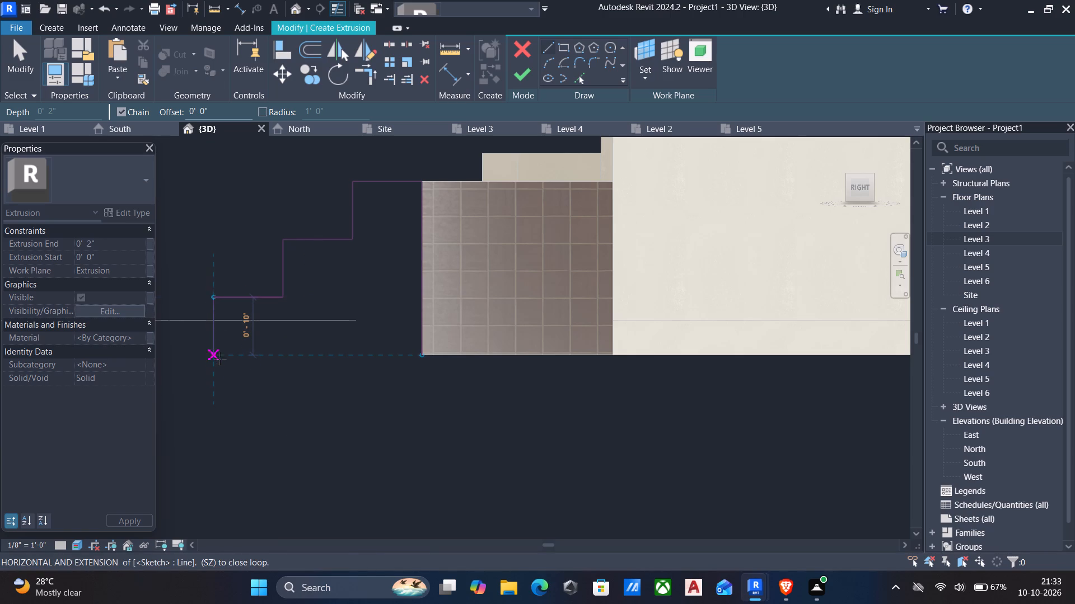
{"action": "left_click", "coordinate": [220, 355]}
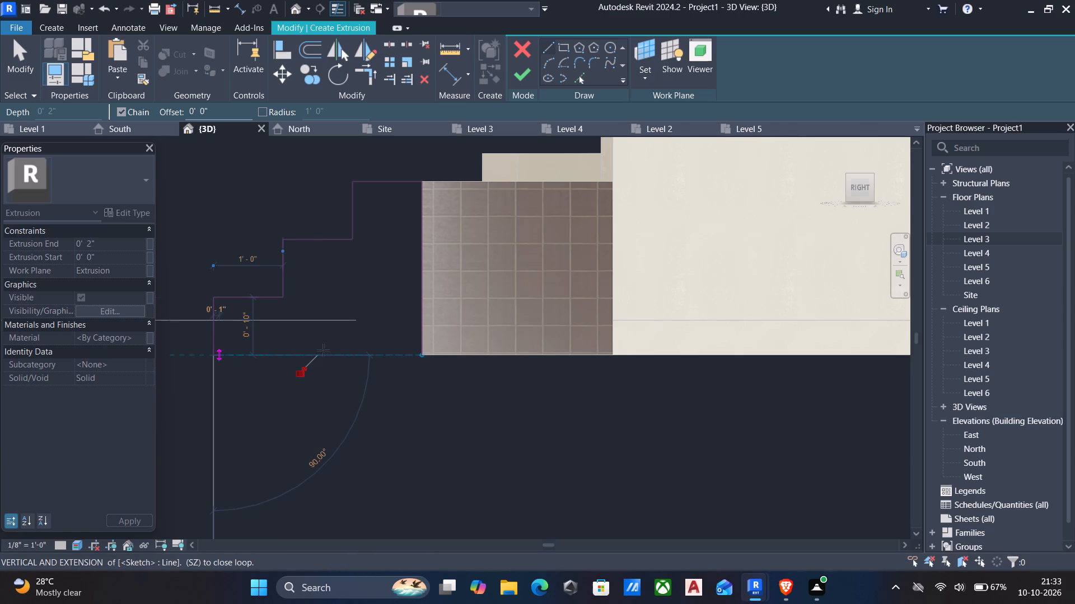
{"action": "left_click", "coordinate": [421, 355]}
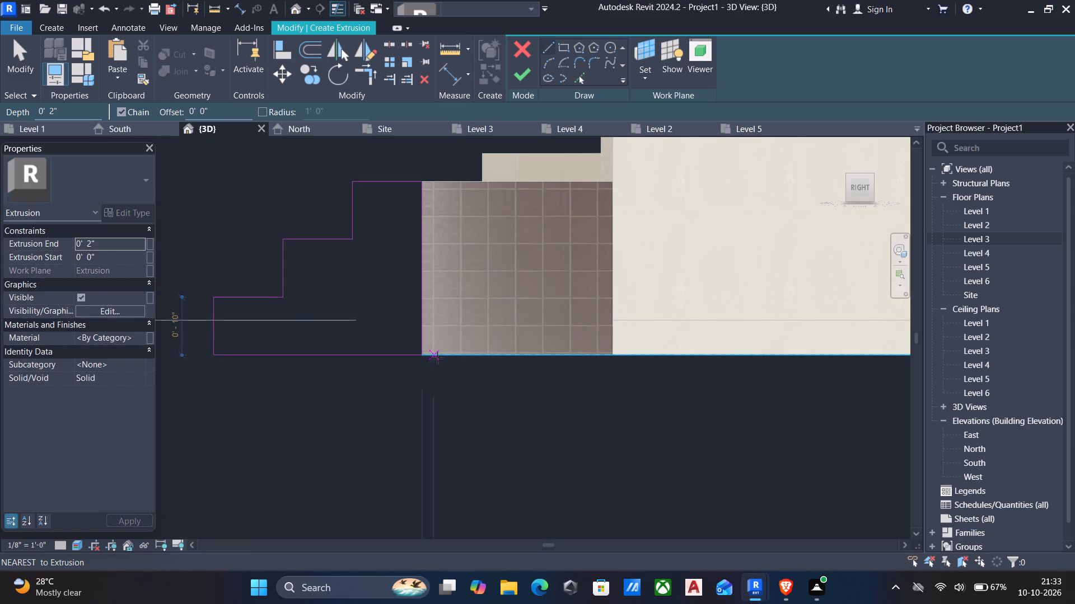
{"action": "key", "text": "Escape"}
{"action": "left_click", "coordinate": [527, 78]}
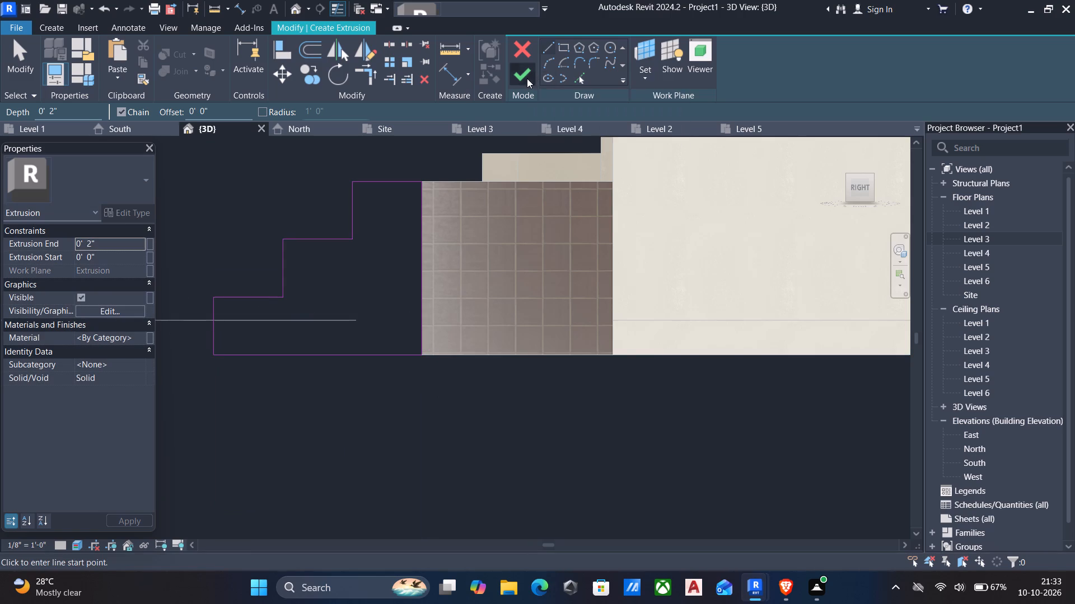
Stretch the stair extrusion sideways along the porch base's front until it is about 5' wide.
{"action": "scroll", "coordinate": [514, 239], "scroll_direction": "down", "scroll_amount": 2}
{"action": "middle_click_drag", "start_coordinate": [513, 252], "coordinate": [483, 320], "text": "shift"}
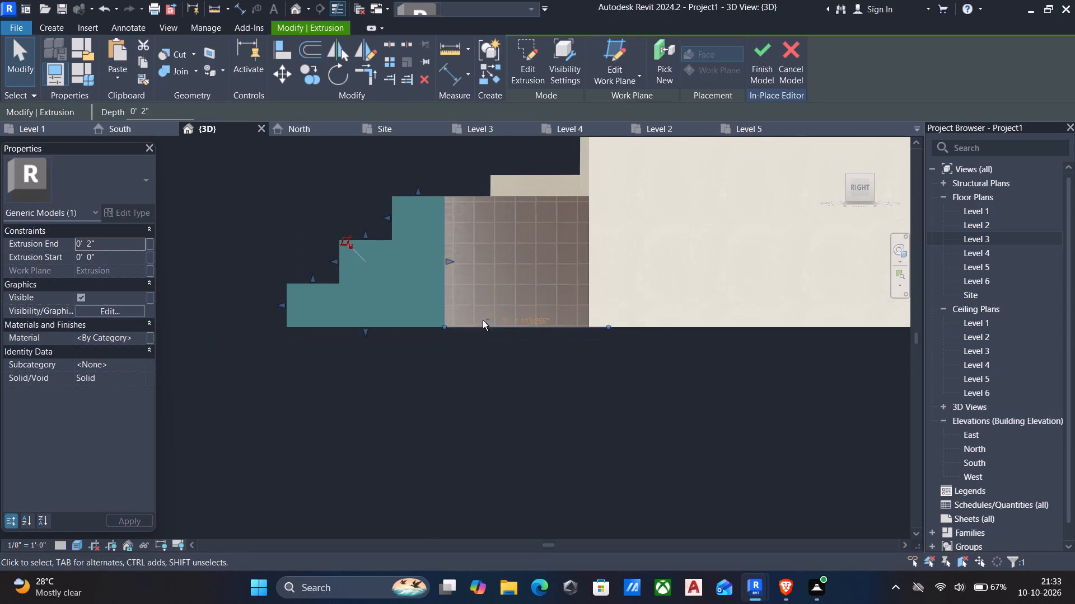
{"action": "middle_click_drag", "start_coordinate": [483, 320], "coordinate": [643, 397], "text": "shift"}
{"action": "scroll", "coordinate": [616, 355], "scroll_direction": "down", "scroll_amount": 5}
{"action": "middle_click_drag", "start_coordinate": [606, 364], "coordinate": [621, 357], "text": "shift"}
{"action": "scroll", "coordinate": [449, 314], "scroll_direction": "up", "scroll_amount": 5}
{"action": "middle_click_drag", "start_coordinate": [453, 320], "coordinate": [504, 318], "text": "shift"}
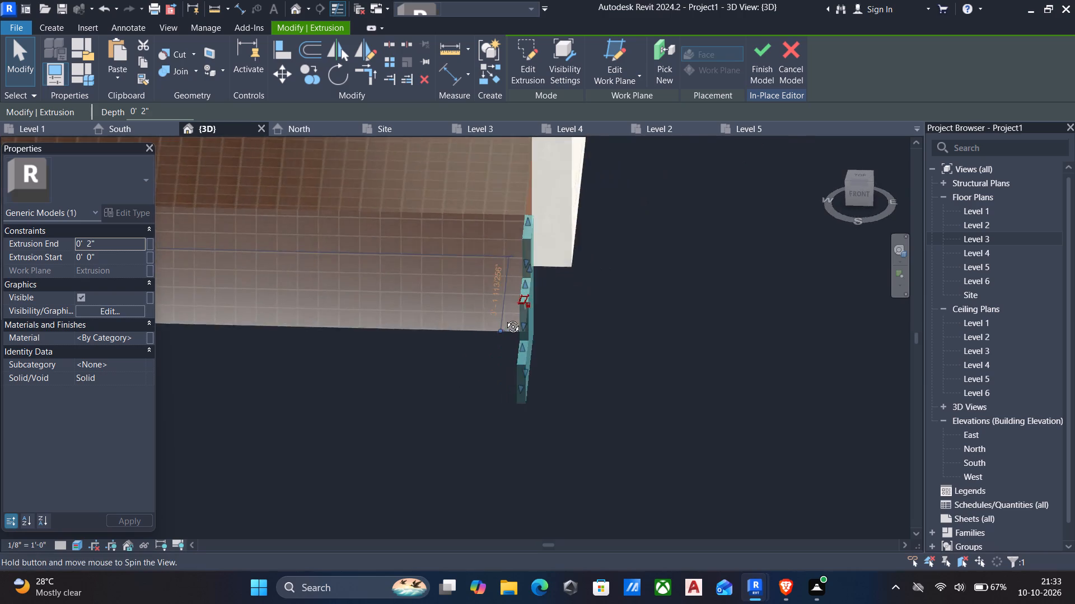
{"action": "middle_click_drag", "start_coordinate": [504, 318], "coordinate": [534, 312], "text": "shift"}
{"action": "key", "text": "Escape"}
{"action": "scroll", "coordinate": [518, 300], "scroll_direction": "up", "scroll_amount": 1}
{"action": "left_click", "coordinate": [526, 304]}
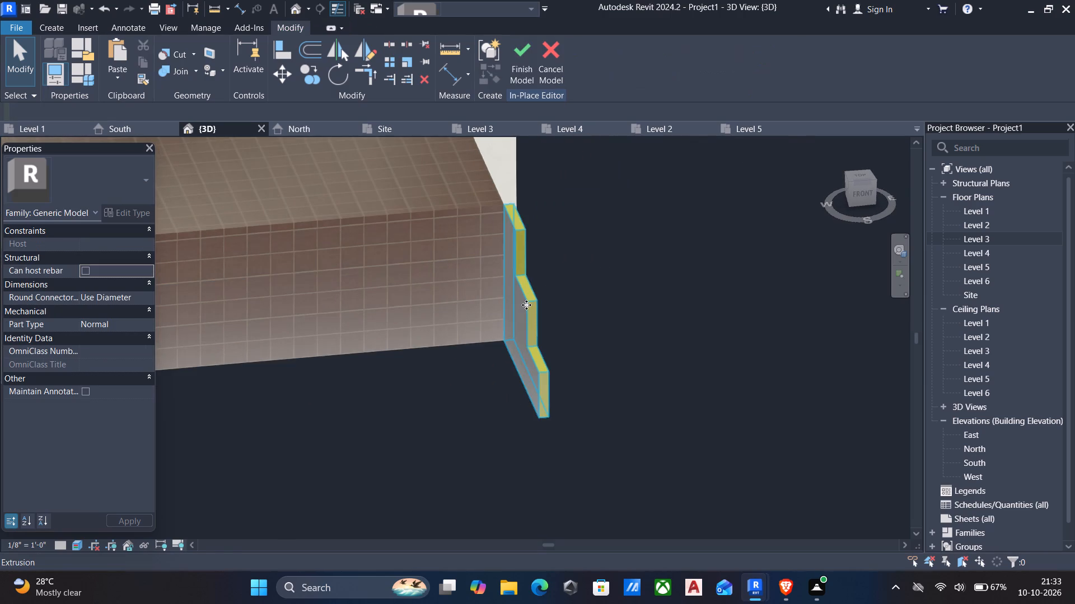
{"action": "left_click_drag", "start_coordinate": [514, 312], "coordinate": [287, 353]}
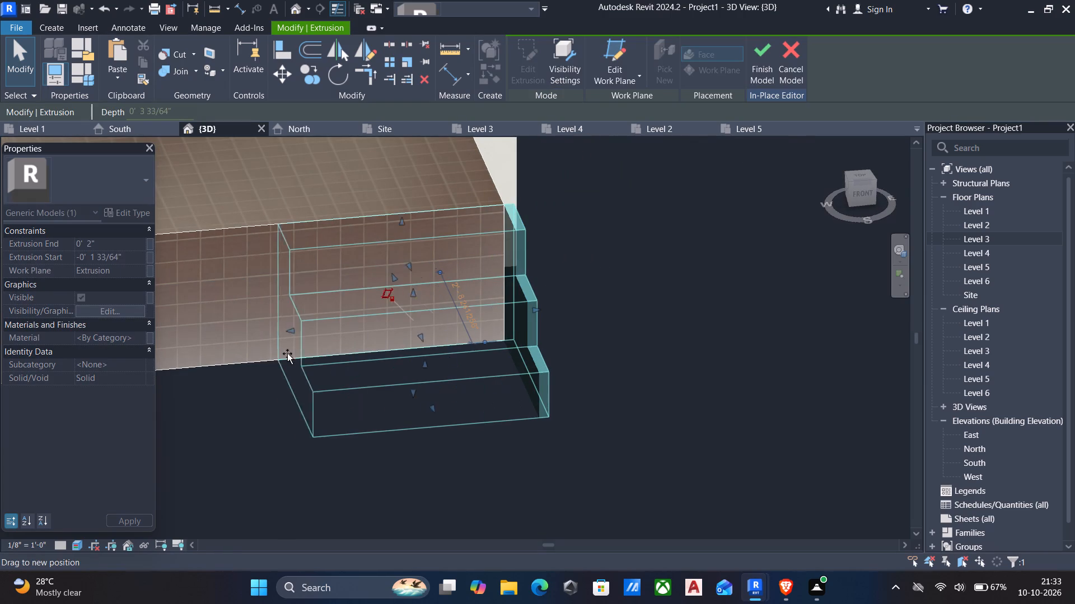
{"action": "left_click_drag", "start_coordinate": [287, 353], "coordinate": [223, 366]}
{"action": "scroll", "coordinate": [265, 359], "scroll_direction": "down", "scroll_amount": 5}
{"action": "middle_click_drag", "start_coordinate": [260, 362], "coordinate": [245, 358]}
{"action": "scroll", "coordinate": [245, 358], "scroll_direction": "down", "scroll_amount": 1}
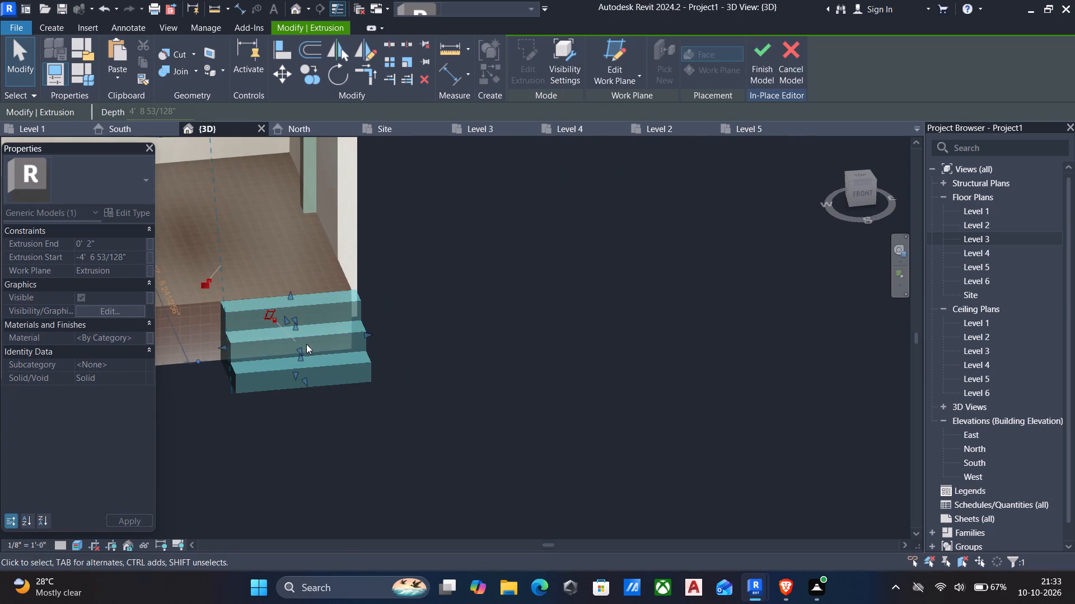
{"action": "key", "text": "Escape"}
Align the stair extrusion's outer side face with the porch base's adjacent side face.
{"action": "middle_click_drag", "start_coordinate": [522, 339], "coordinate": [428, 362], "text": "shift"}
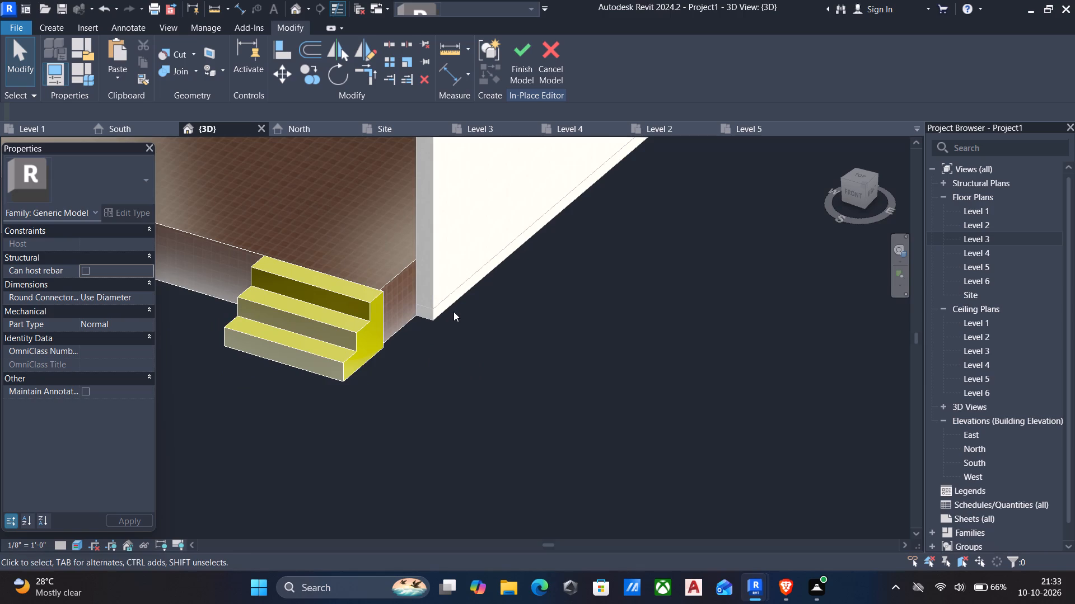
{"action": "key", "text": "a"}
{"action": "key", "text": "l"}
{"action": "left_click", "coordinate": [399, 275]}
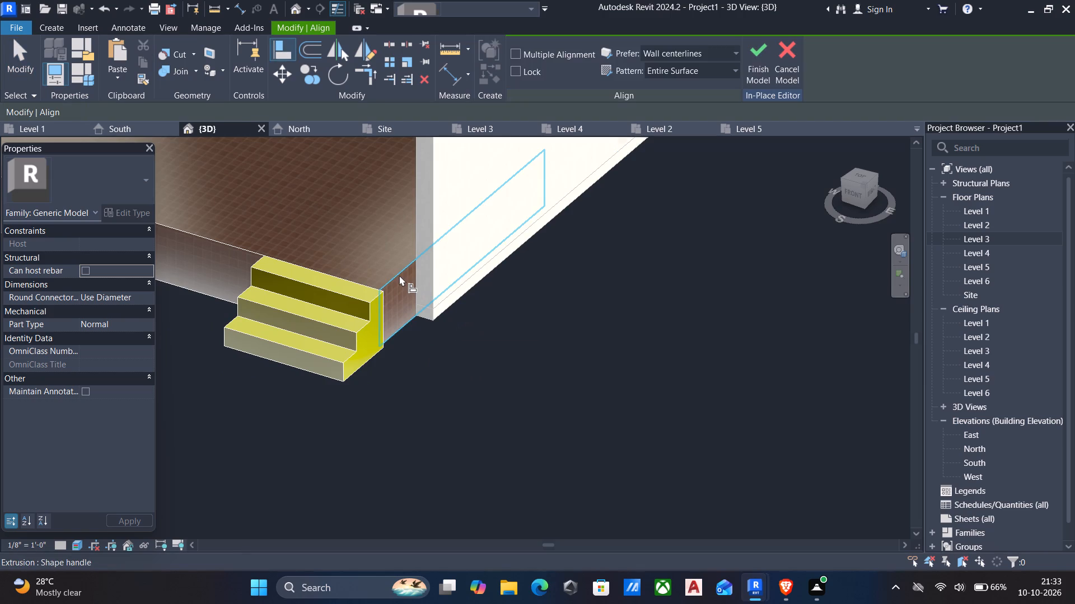
{"action": "left_click", "coordinate": [376, 303]}
{"action": "scroll", "coordinate": [388, 314], "scroll_direction": "down", "scroll_amount": 5}
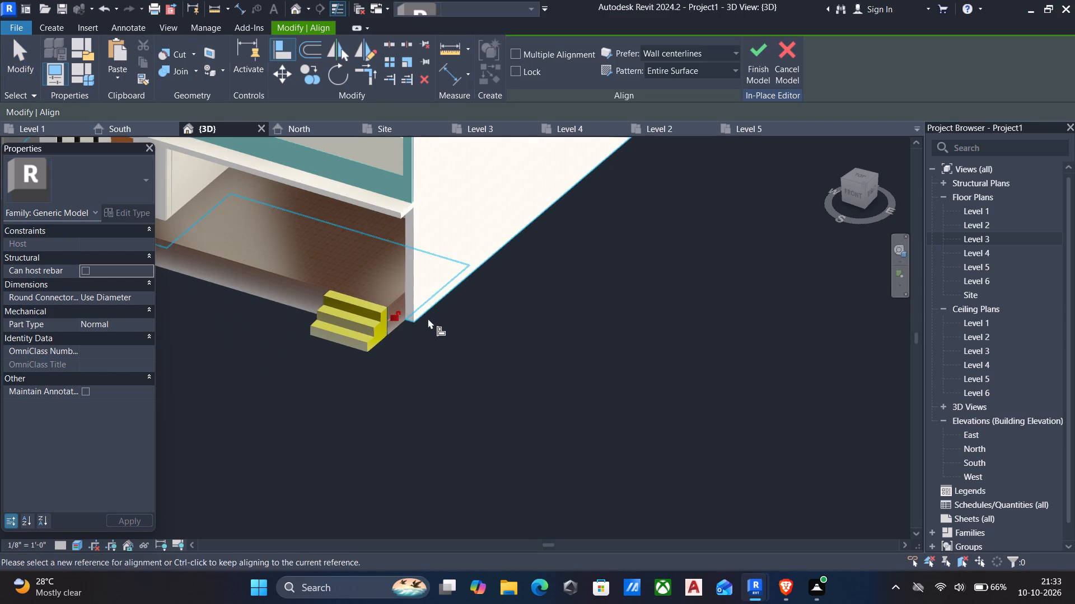
{"action": "key", "text": "Escape"}
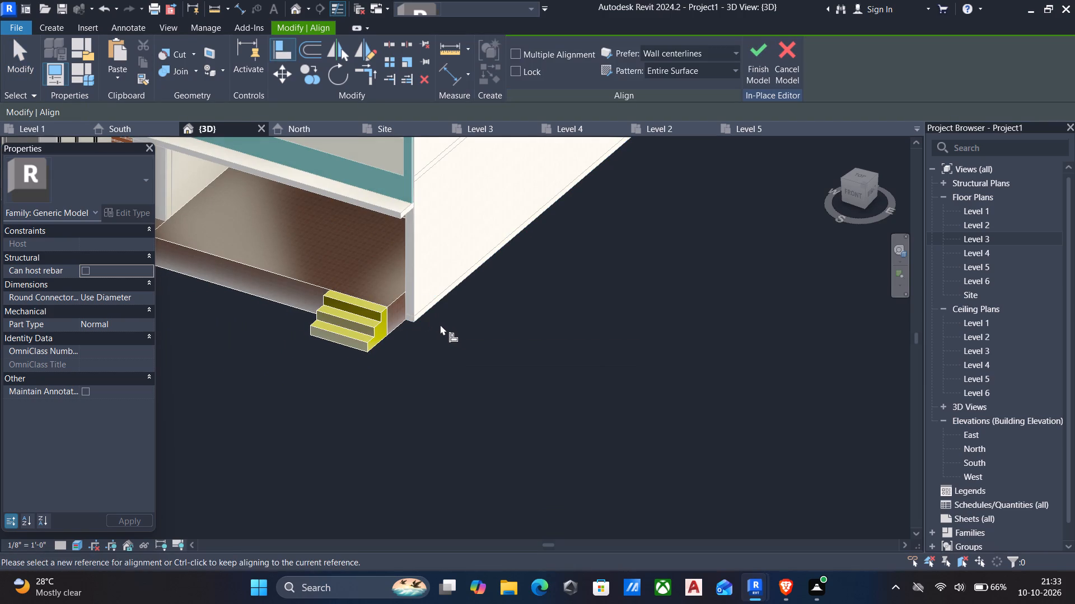
{"action": "middle_click_drag", "start_coordinate": [441, 343], "coordinate": [476, 323], "text": "shift"}
{"action": "key", "text": "Escape"}
Start a new solid extrusion and pick the stair's inner side face as its work plane.
{"action": "scroll", "coordinate": [360, 329], "scroll_direction": "up", "scroll_amount": 5}
{"action": "middle_click_drag", "start_coordinate": [361, 324], "coordinate": [378, 323], "text": "shift"}
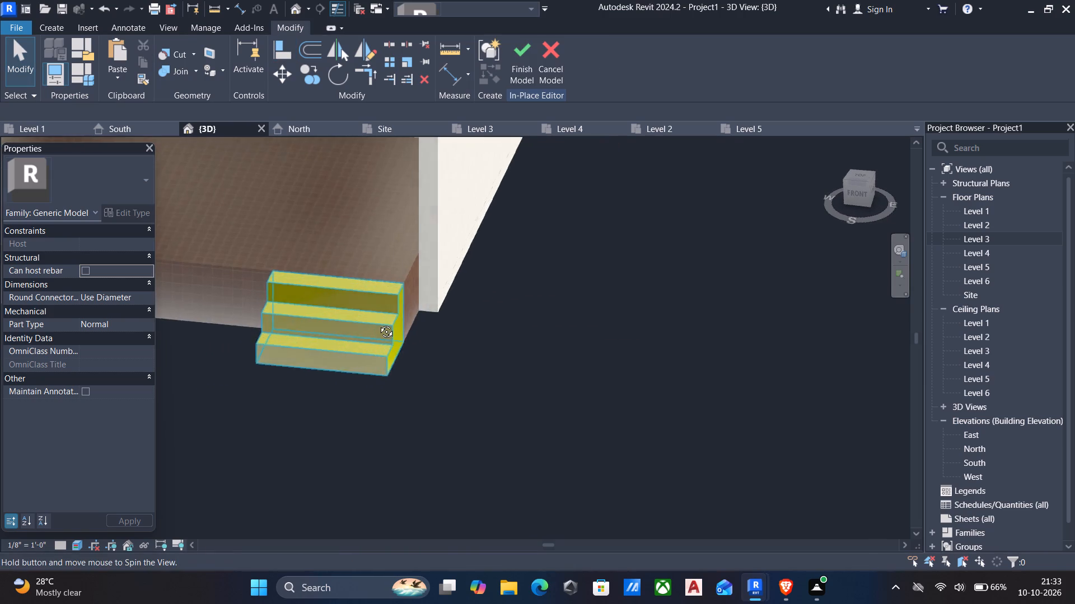
{"action": "middle_click_drag", "start_coordinate": [378, 323], "coordinate": [395, 319], "text": "shift"}
{"action": "scroll", "coordinate": [396, 317], "scroll_direction": "down", "scroll_amount": 4}
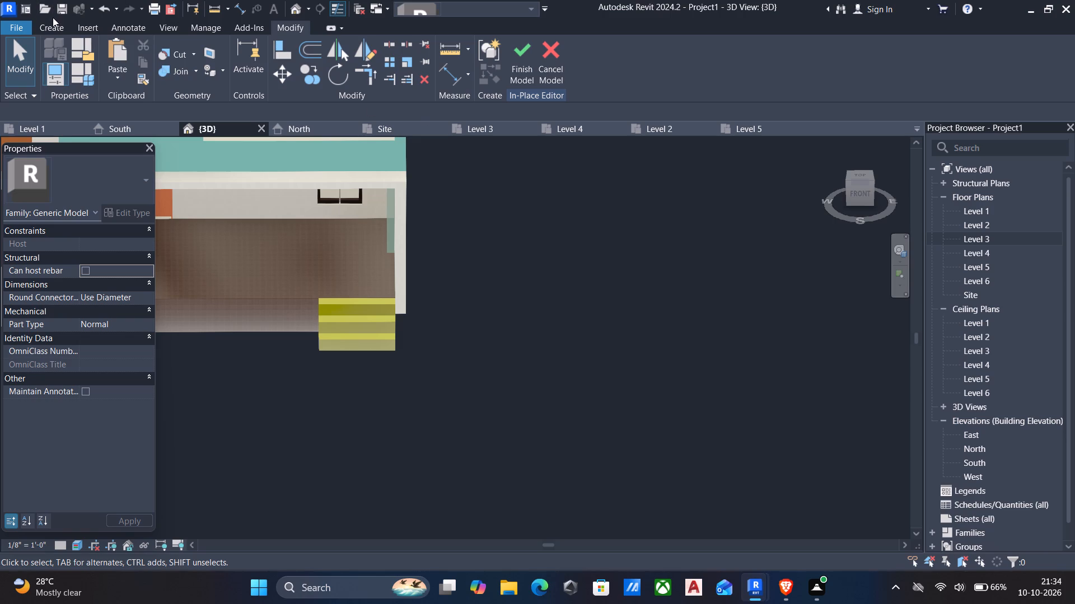
{"action": "left_click", "coordinate": [49, 26]}
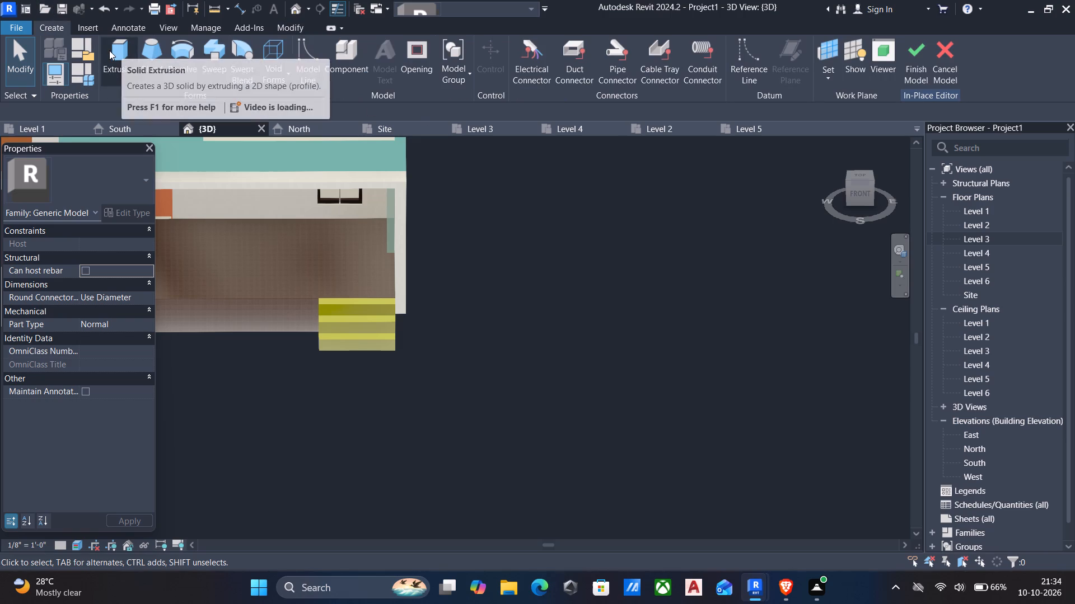
{"action": "left_click", "coordinate": [115, 50]}
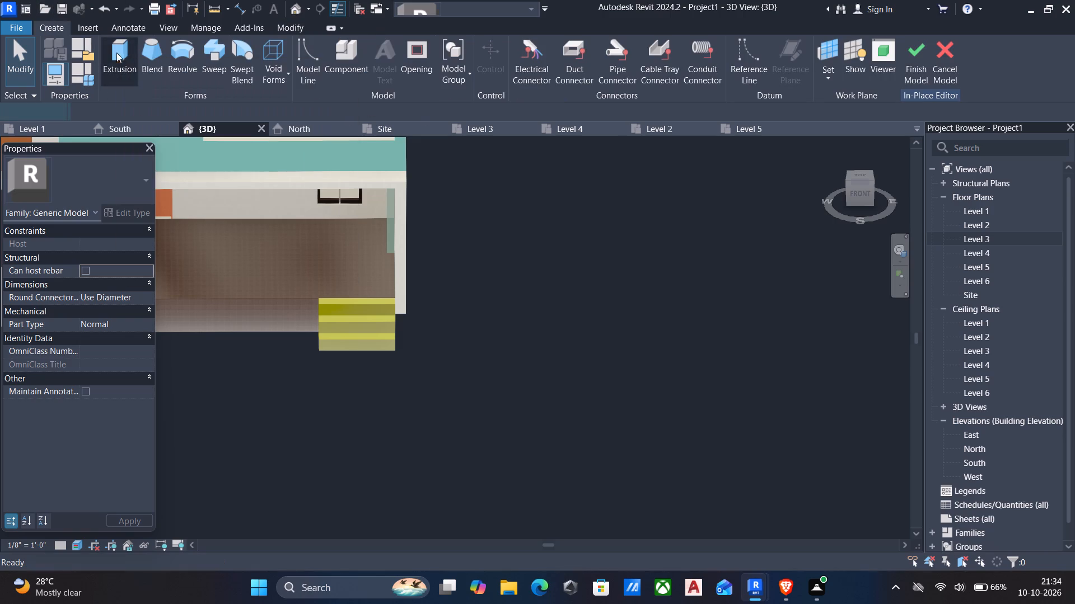
{"action": "left_click", "coordinate": [646, 75]}
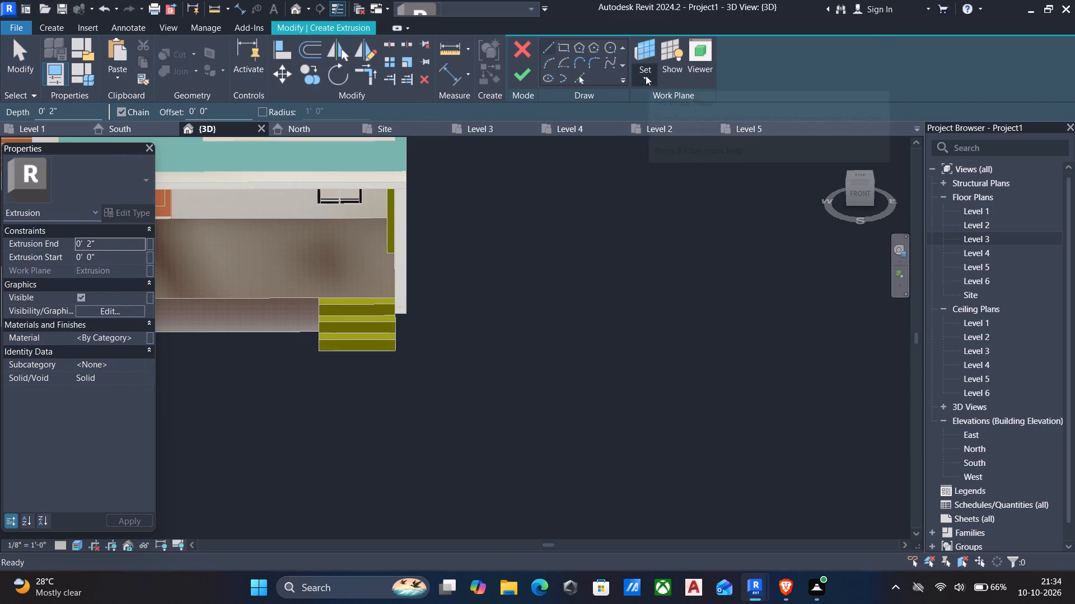
{"action": "left_click", "coordinate": [648, 132]}
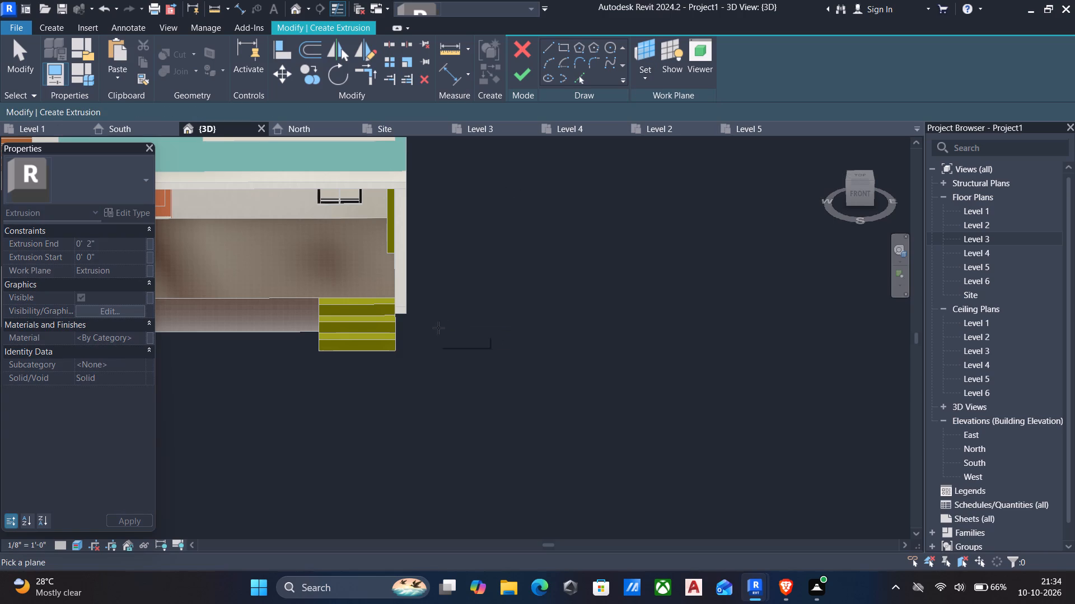
{"action": "middle_click_drag", "start_coordinate": [438, 334], "coordinate": [534, 349], "text": "shift"}
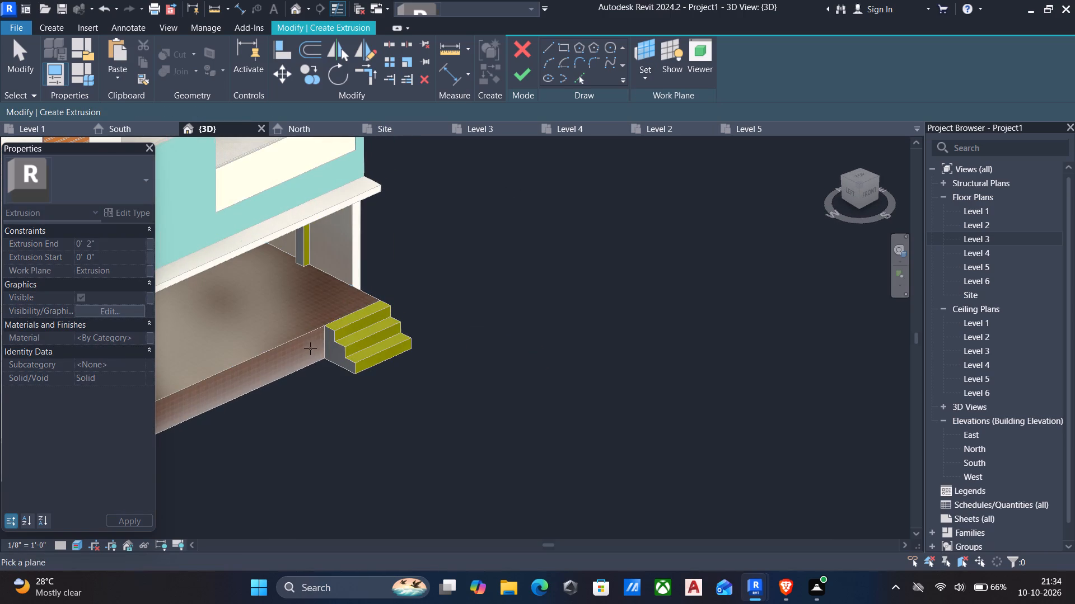
{"action": "left_click", "coordinate": [340, 355]}
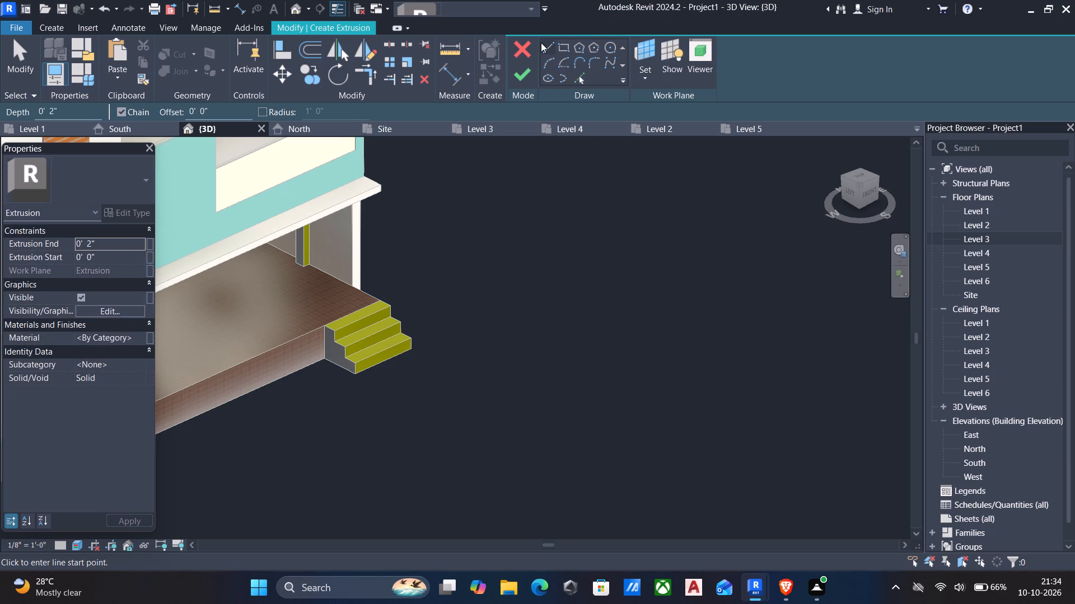
Sketch a closed triangle from the stair's top back corner to its bottom front and bottom back corners, and finish the 2" extrusion.
{"action": "left_click", "coordinate": [546, 44]}
{"action": "scroll", "coordinate": [315, 341], "scroll_direction": "up", "scroll_amount": 10}
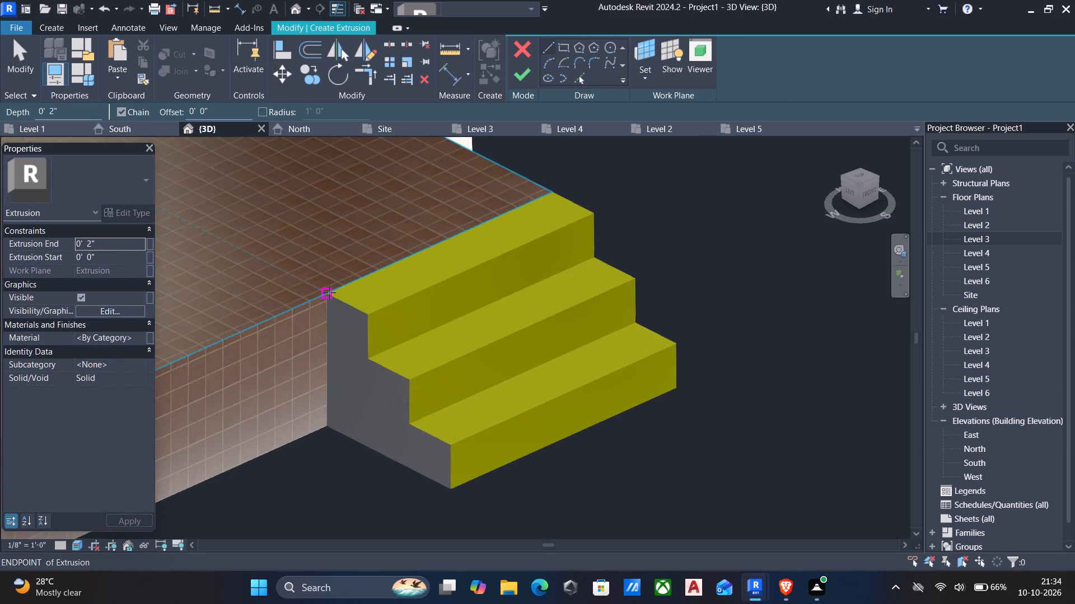
{"action": "left_click", "coordinate": [329, 294]}
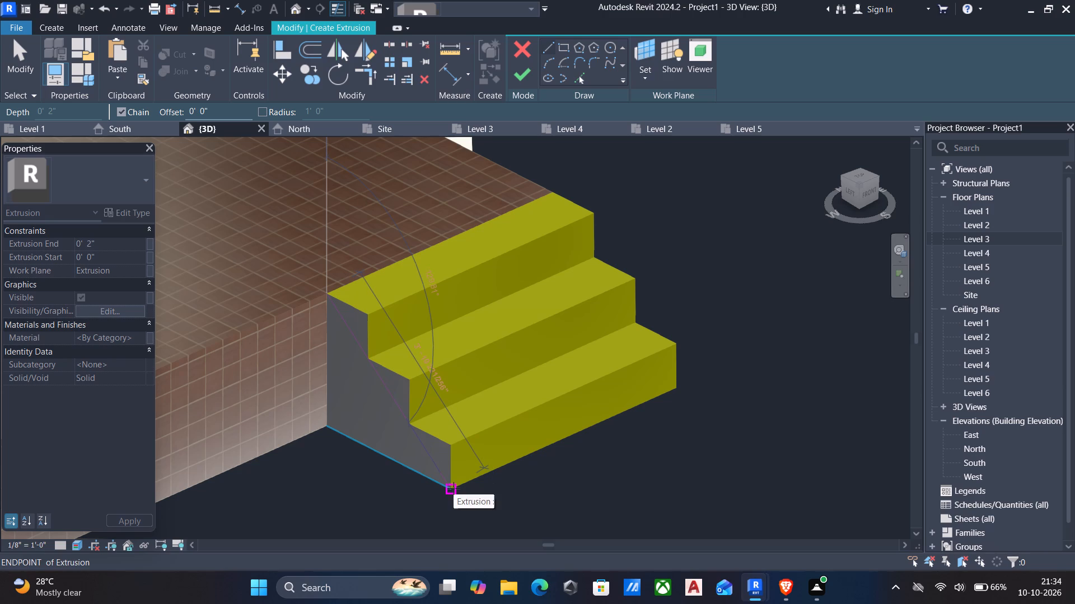
{"action": "left_click", "coordinate": [454, 488]}
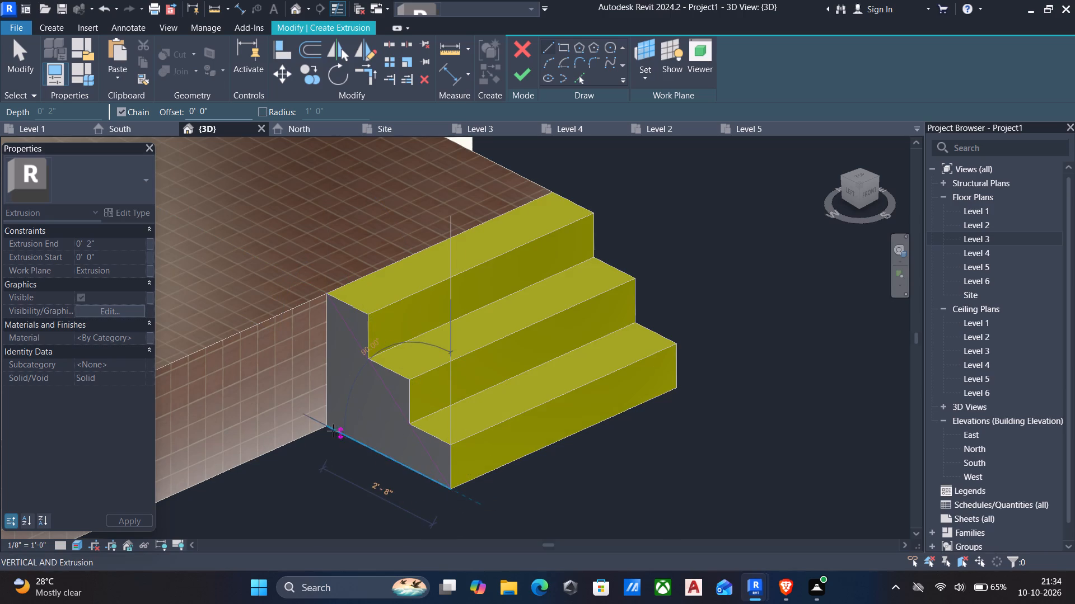
{"action": "left_click", "coordinate": [329, 431]}
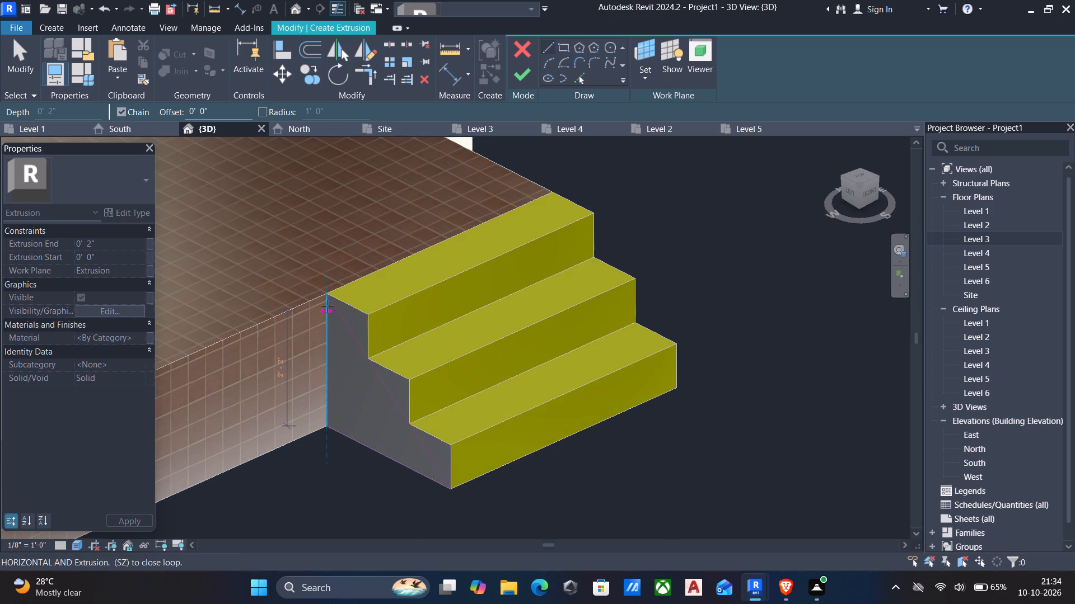
{"action": "left_click", "coordinate": [329, 296]}
{"action": "key", "text": "Escape"}
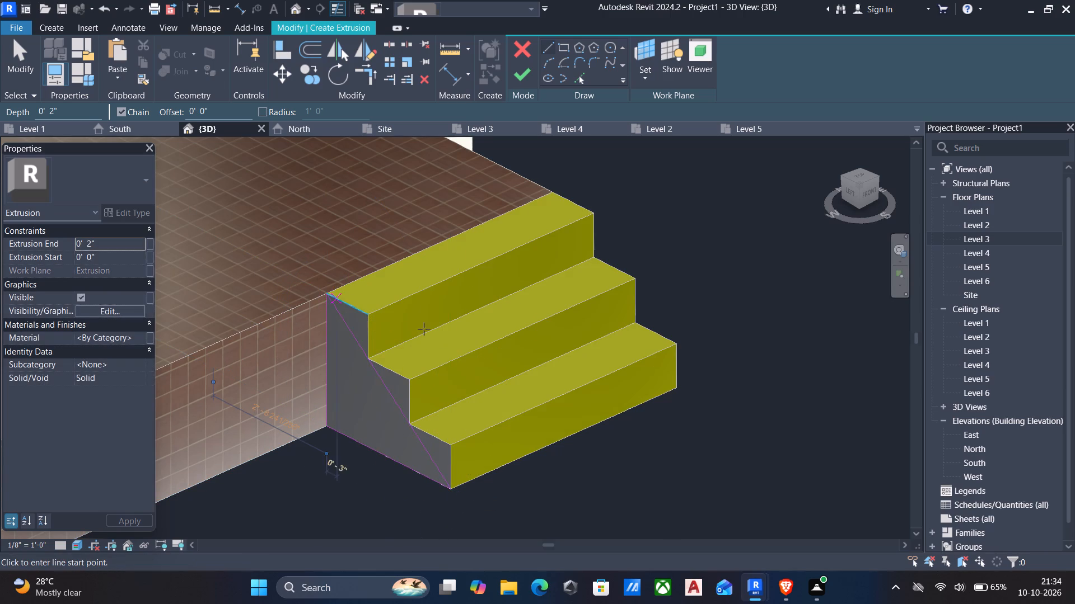
{"action": "scroll", "coordinate": [470, 360], "scroll_direction": "down", "scroll_amount": 6}
{"action": "scroll", "coordinate": [537, 366], "scroll_direction": "up", "scroll_amount": 1}
{"action": "key", "text": "Escape"}
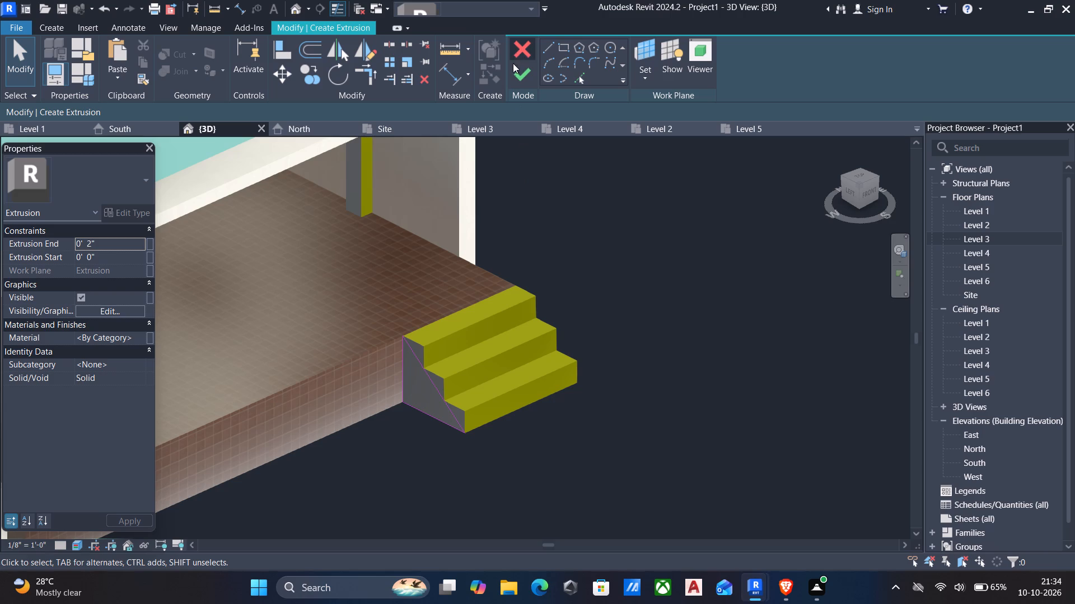
{"action": "left_click", "coordinate": [512, 70]}
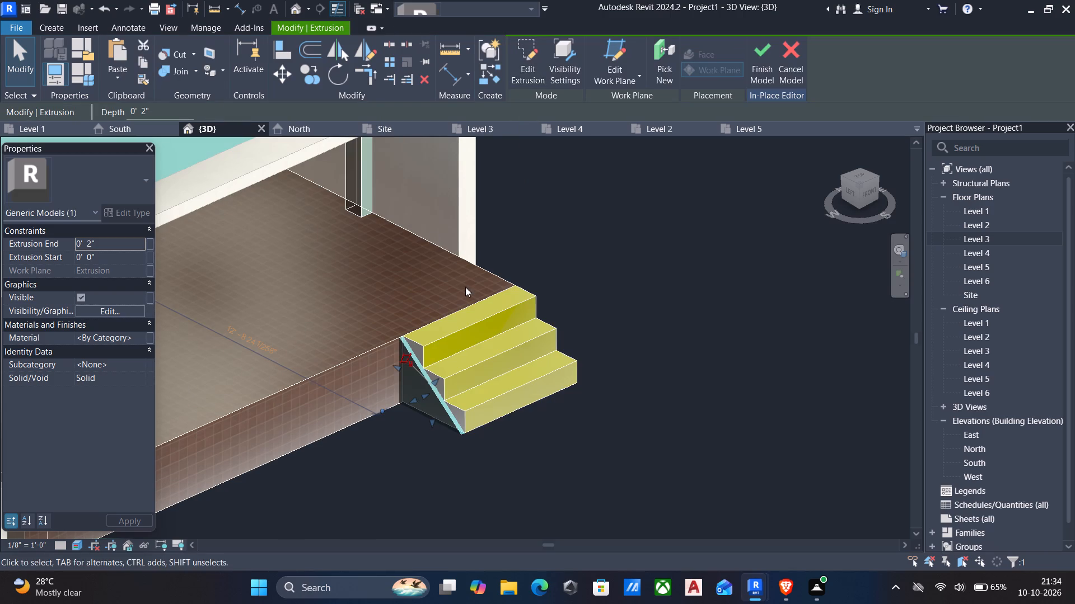
Align the triangular extrusion's free side with the porch base's far end face to form a ramp along the porch front.
{"action": "scroll", "coordinate": [508, 374], "scroll_direction": "down", "scroll_amount": 6}
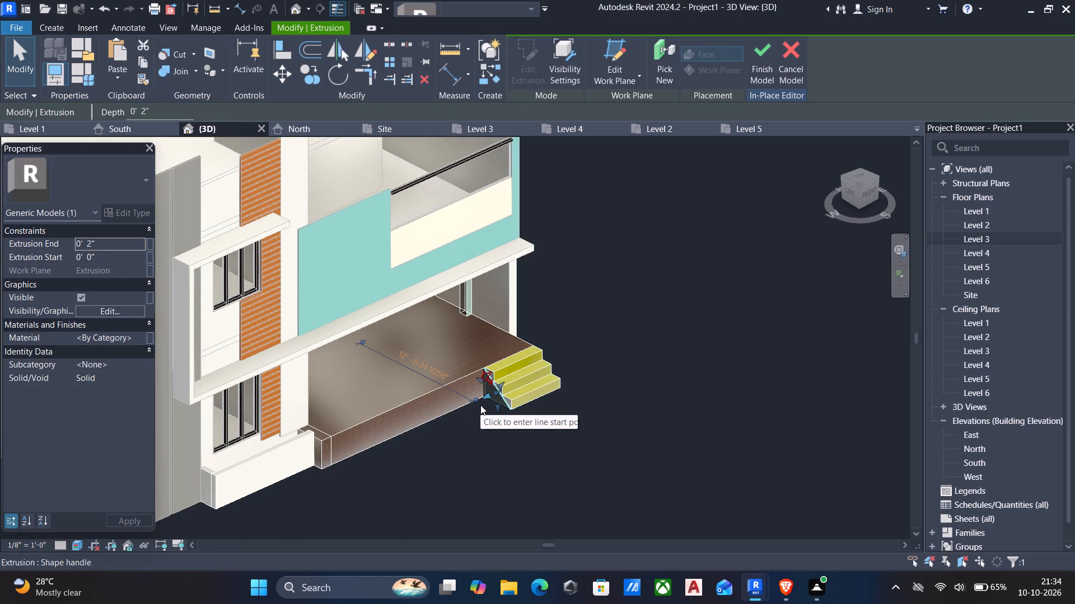
{"action": "key", "text": "Escape"}
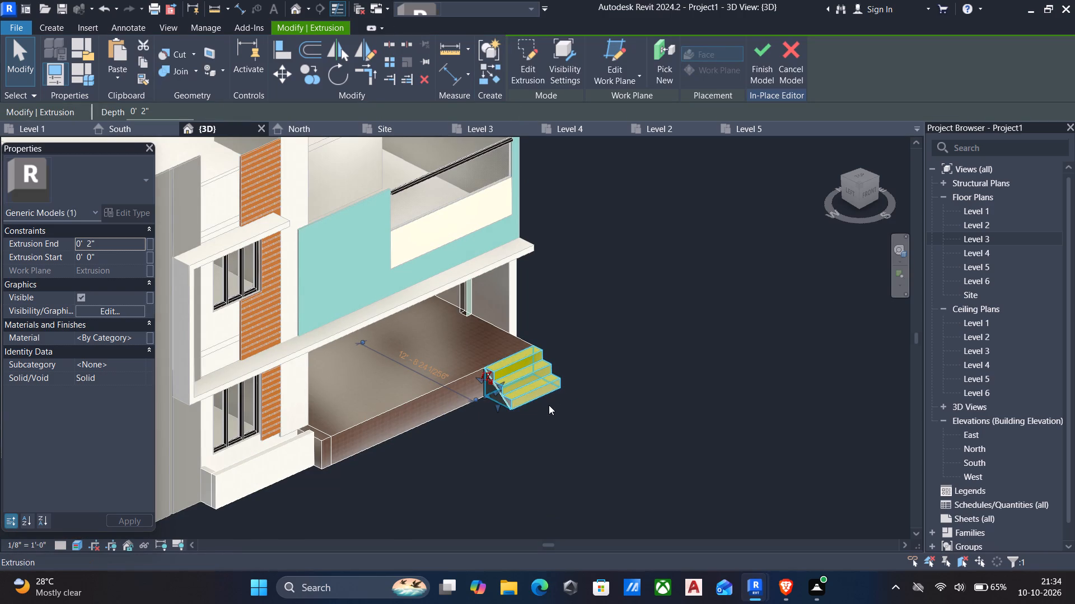
{"action": "key", "text": "a"}
{"action": "key", "text": "l"}
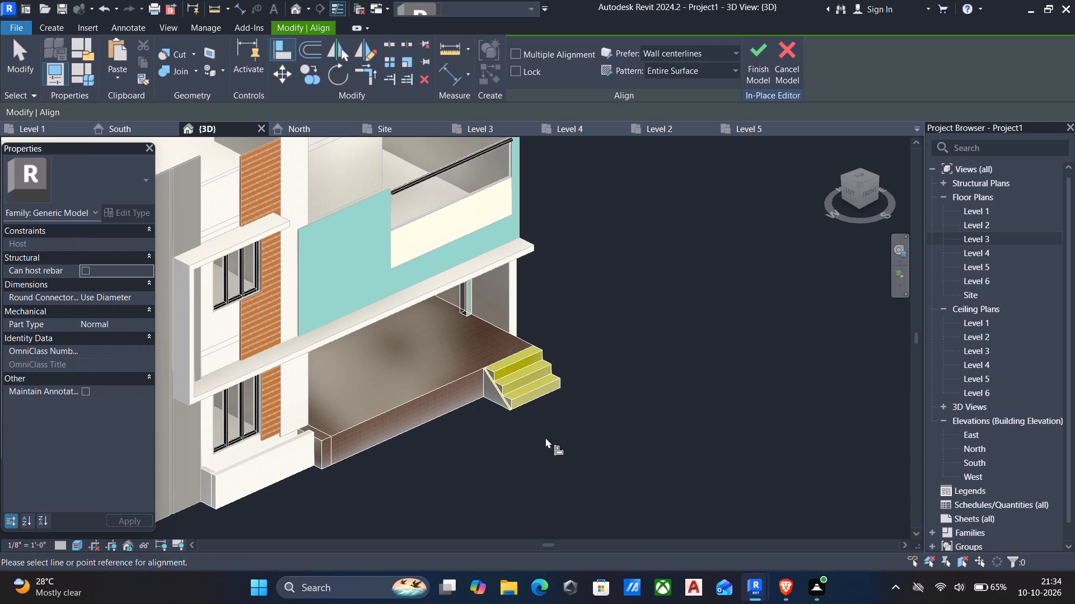
{"action": "left_click", "coordinate": [318, 448]}
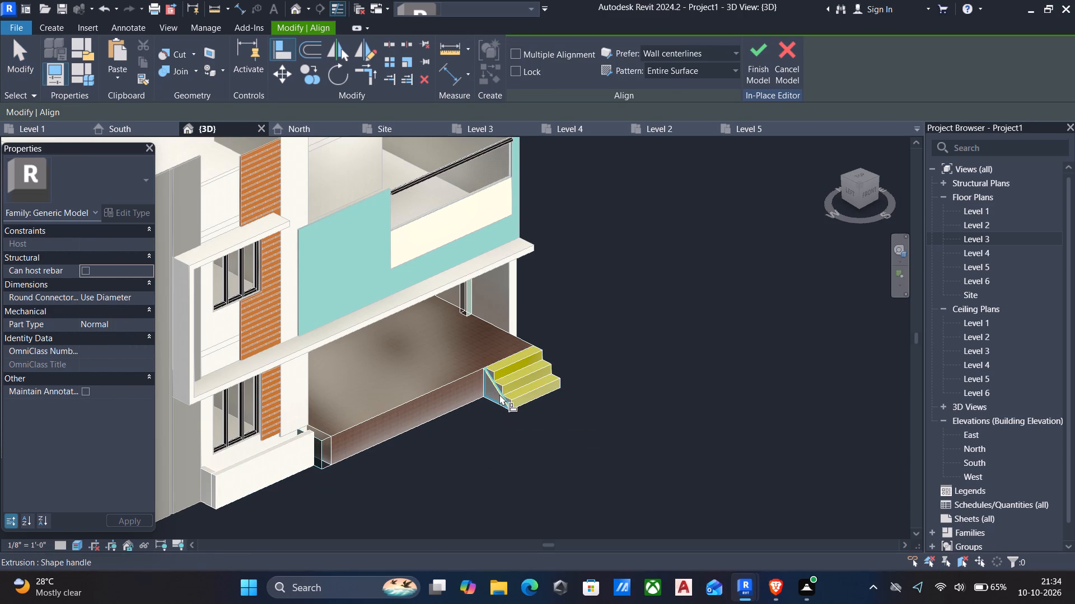
{"action": "left_click", "coordinate": [498, 400]}
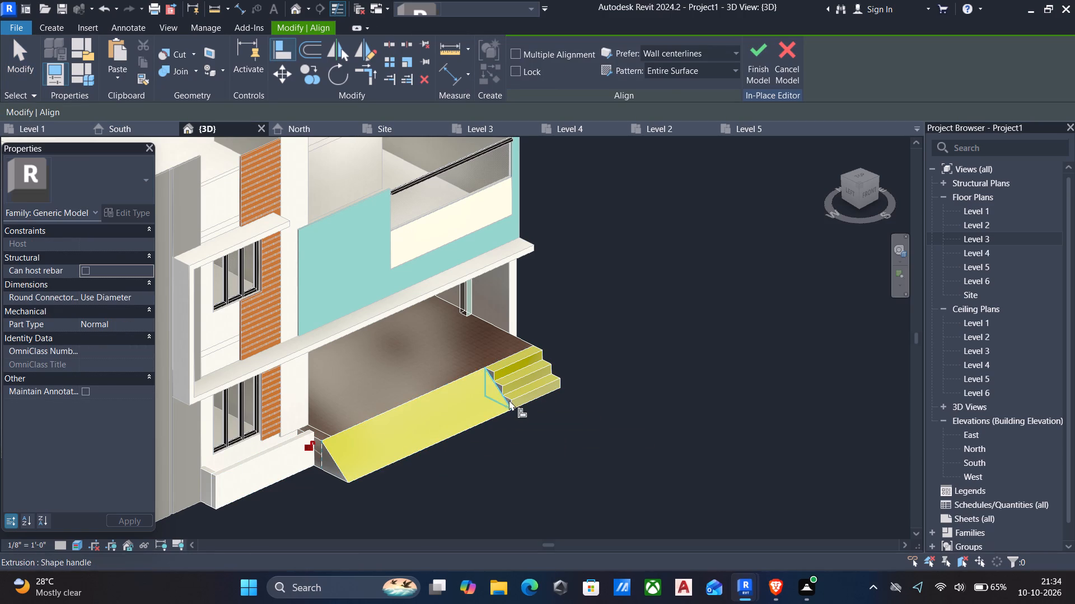
{"action": "key", "text": "Escape"}
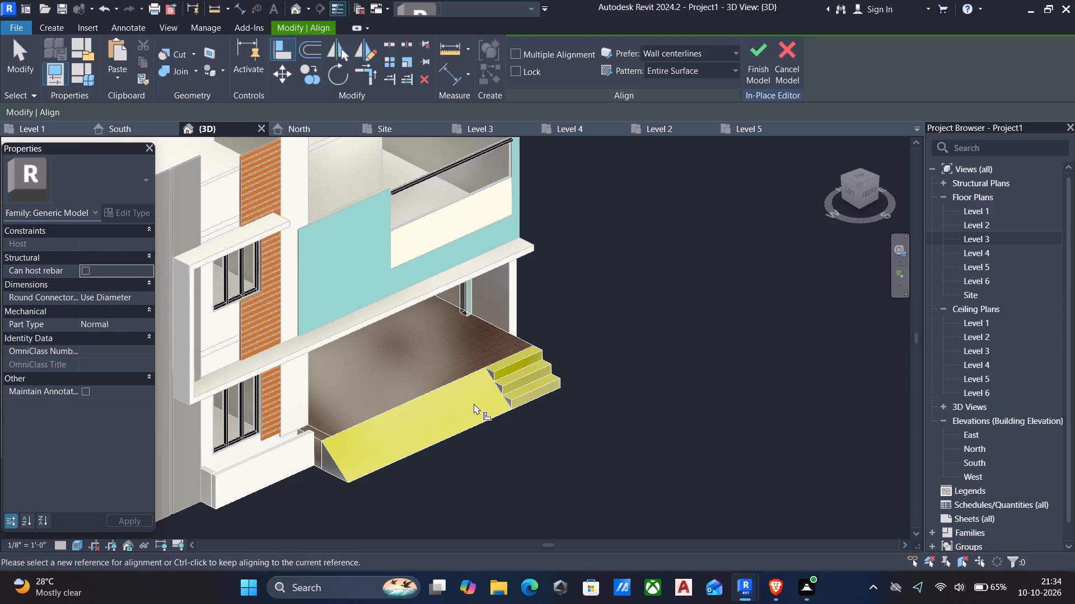
{"action": "middle_click_drag", "start_coordinate": [466, 416], "coordinate": [334, 371], "text": "shift"}
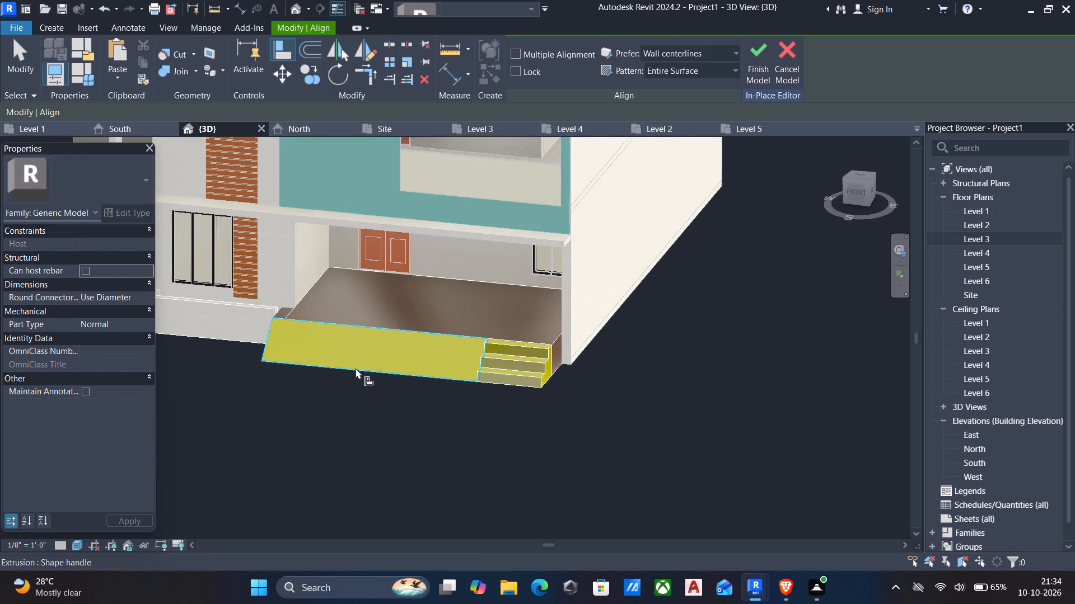
{"action": "key", "text": "Escape"}
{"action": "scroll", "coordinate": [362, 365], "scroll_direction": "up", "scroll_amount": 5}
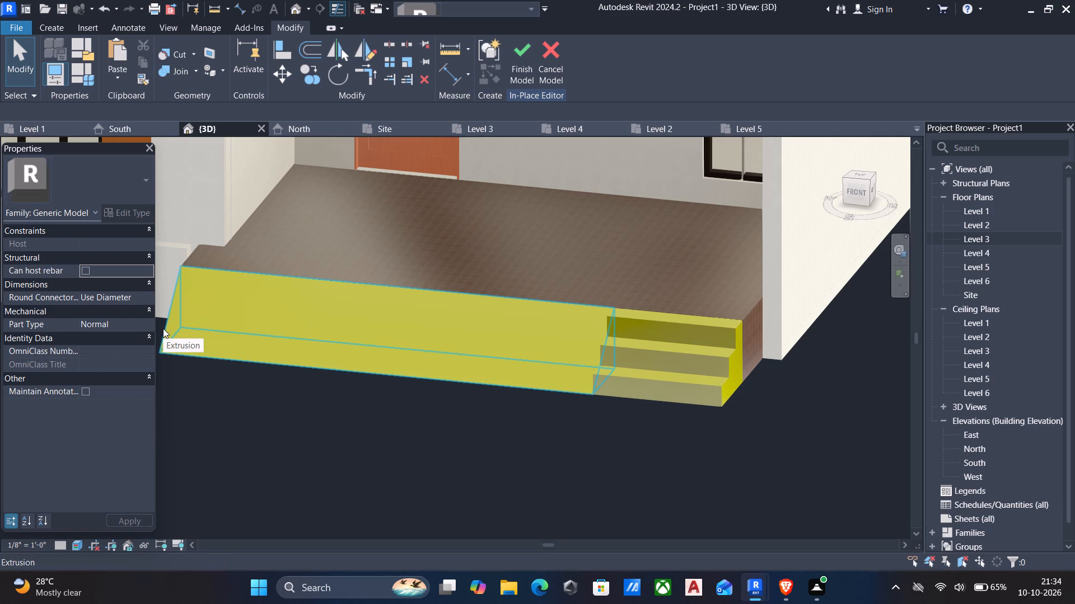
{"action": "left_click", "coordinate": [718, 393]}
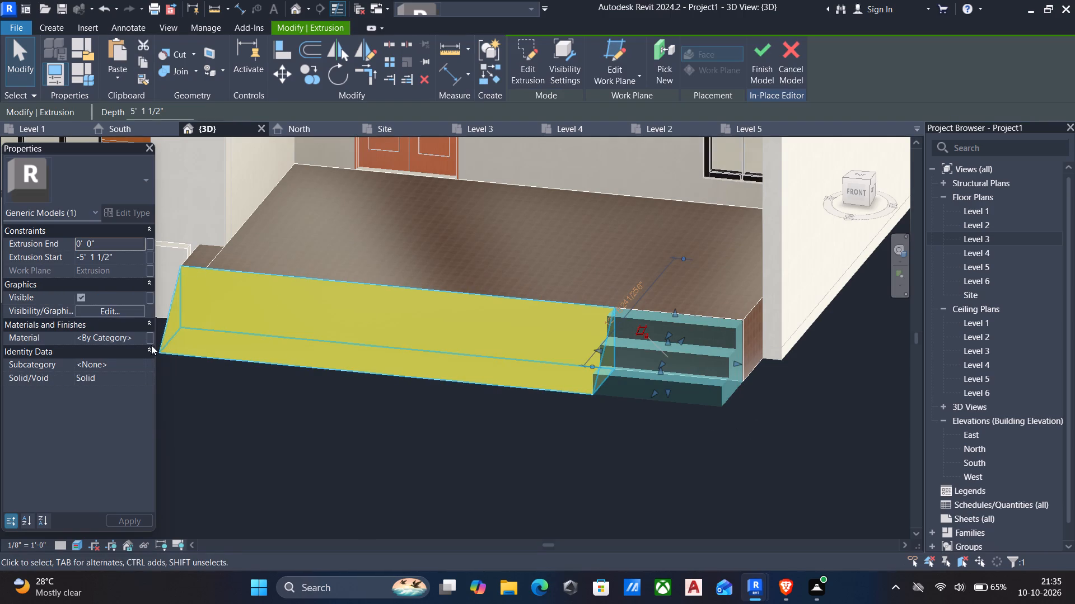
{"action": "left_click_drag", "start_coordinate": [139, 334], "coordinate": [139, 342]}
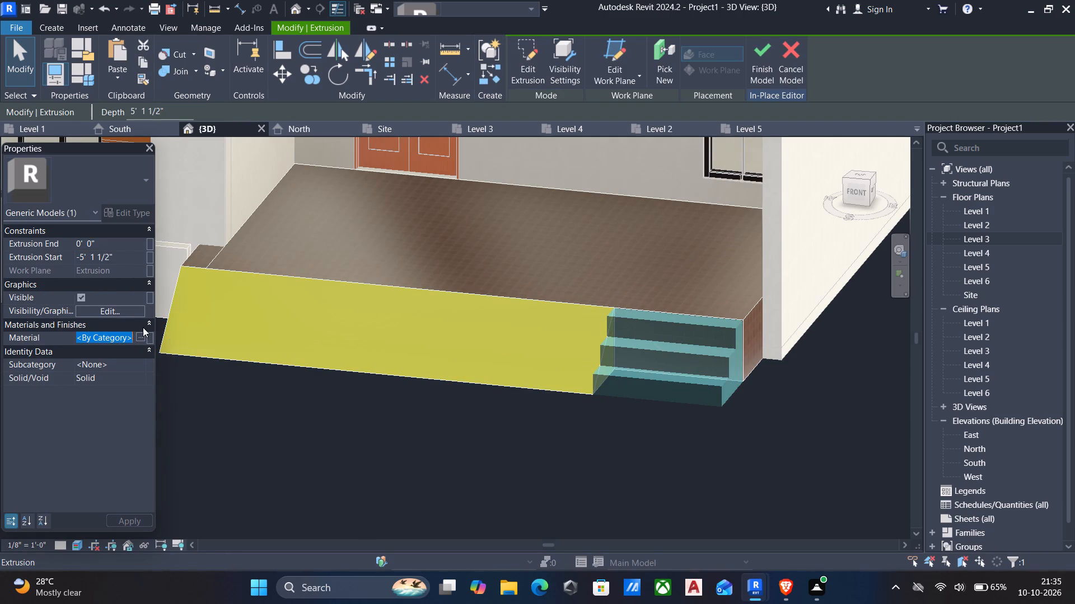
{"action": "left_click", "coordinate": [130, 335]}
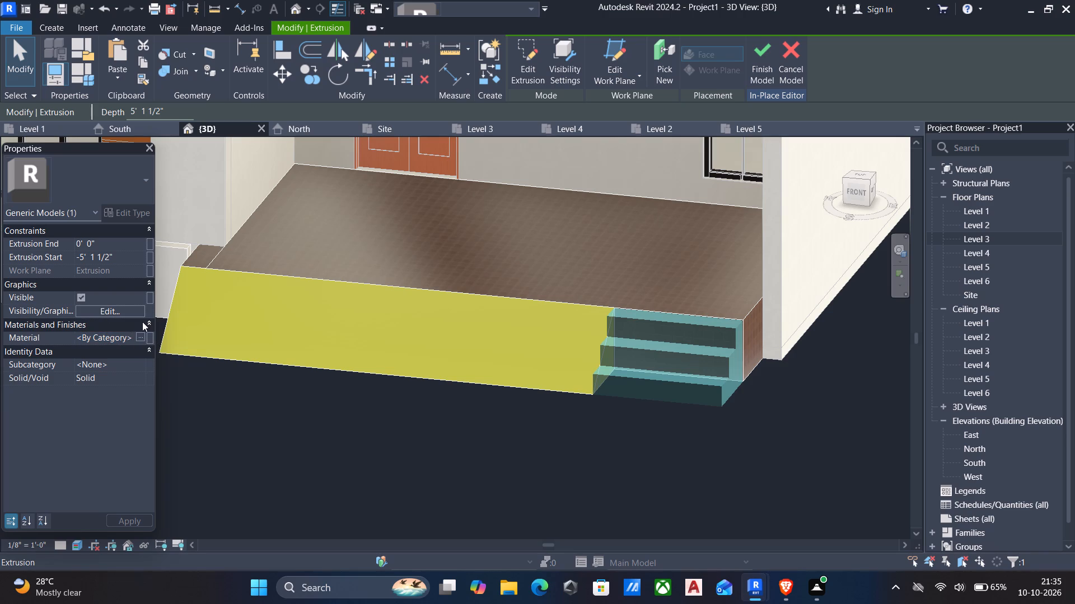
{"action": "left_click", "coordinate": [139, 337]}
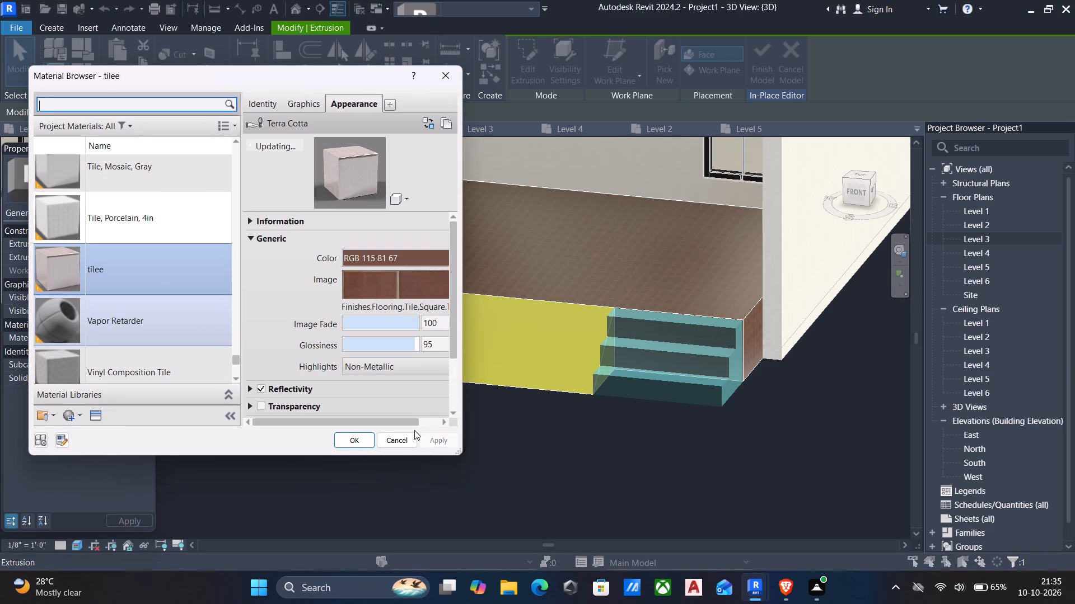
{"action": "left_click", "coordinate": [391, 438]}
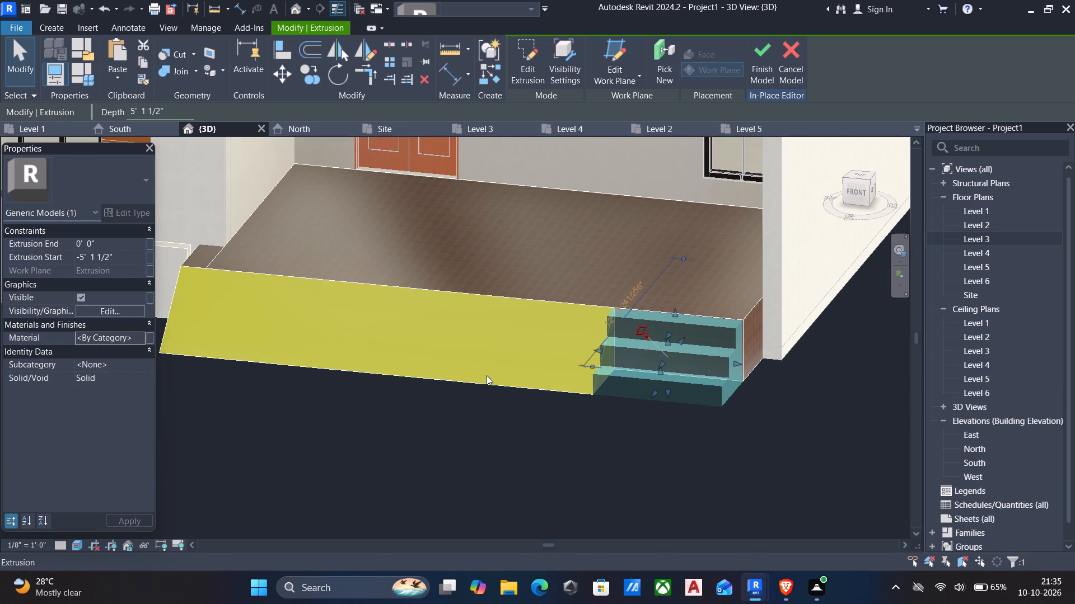
Assign the tilee material to the ramp extrusion along the porch front.
{"action": "left_click", "coordinate": [176, 291]}
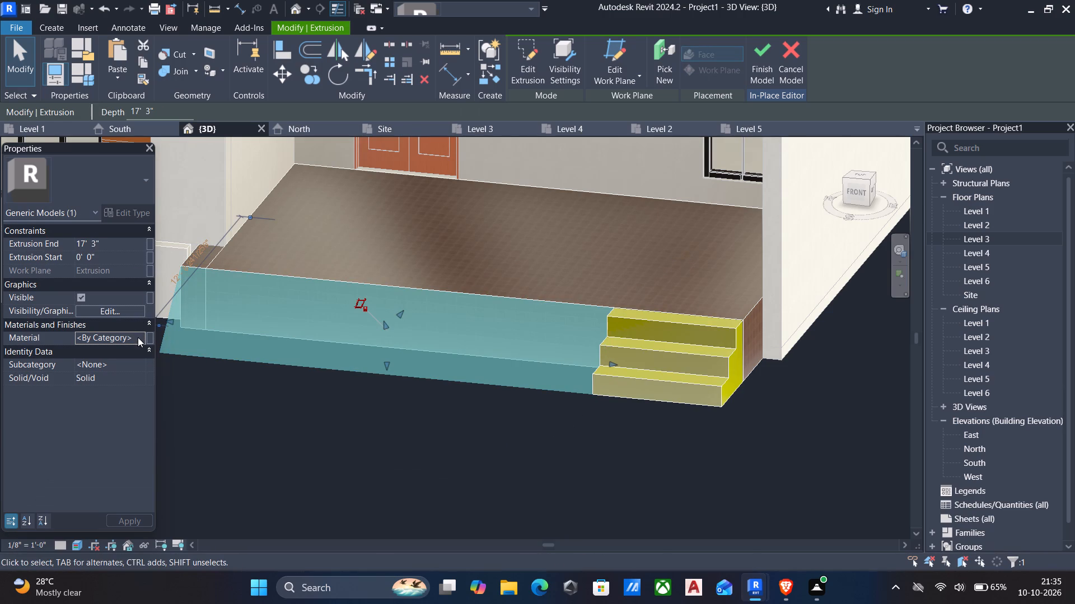
{"action": "left_click", "coordinate": [138, 337]}
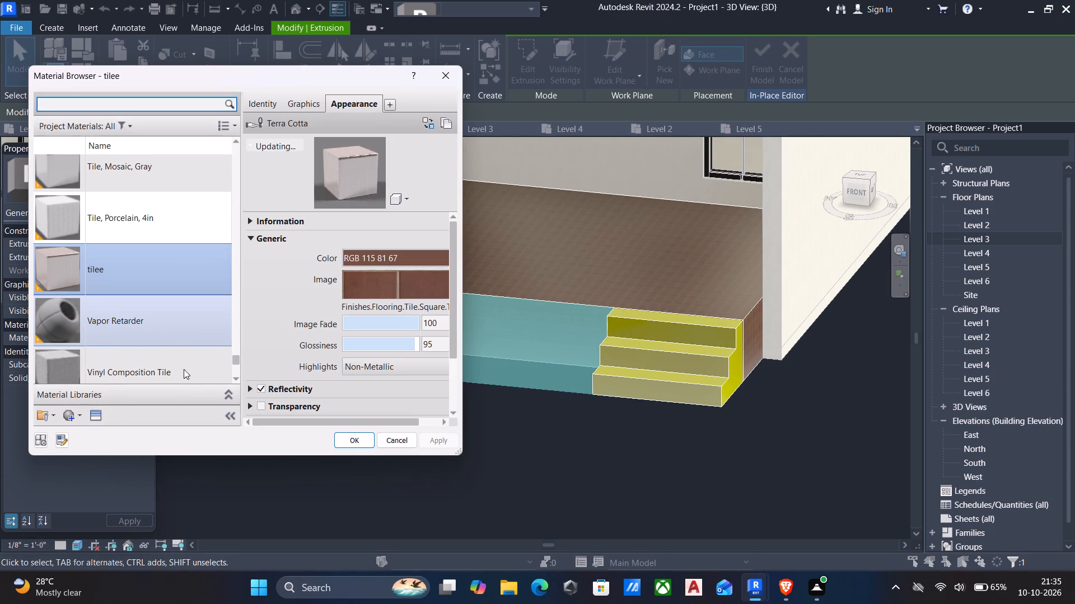
{"action": "left_click", "coordinate": [353, 441]}
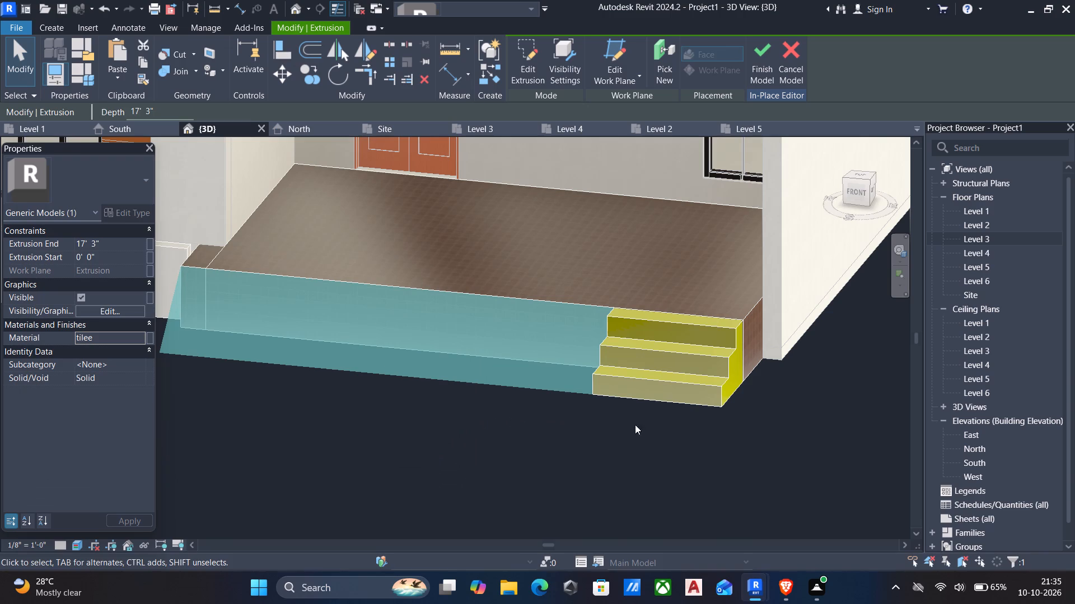
Assign the Gravel material from the project materials to the stair extrusion beside the ramp.
{"action": "left_click", "coordinate": [714, 387]}
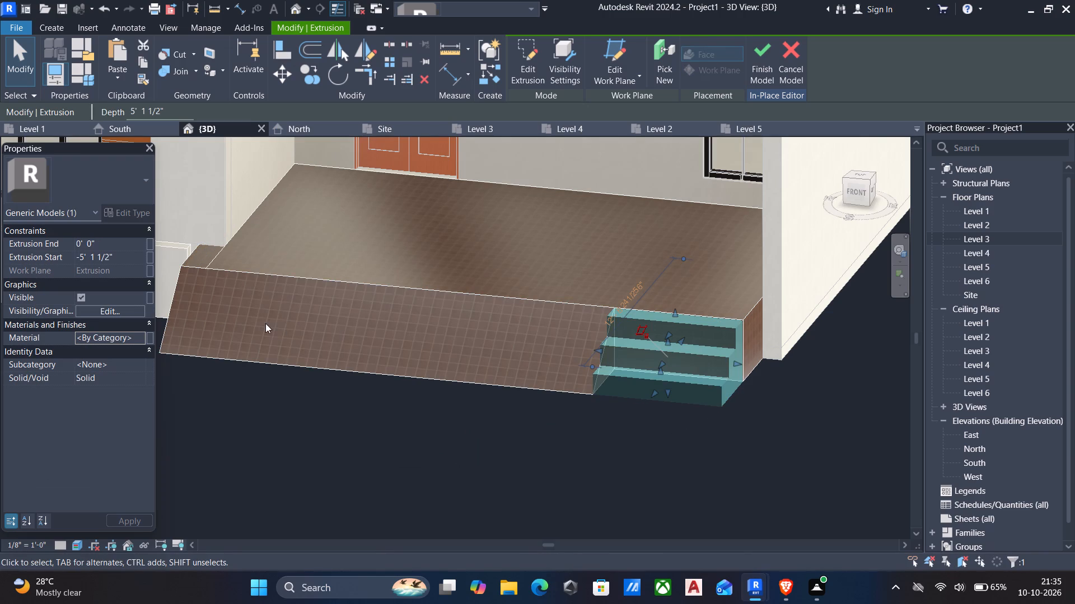
{"action": "left_click", "coordinate": [139, 336]}
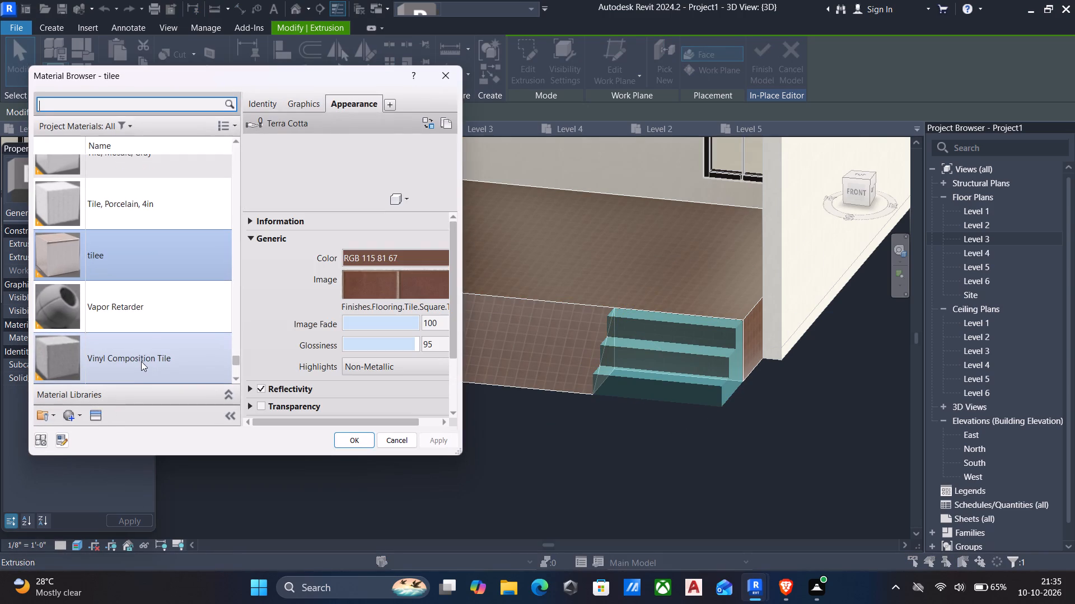
{"action": "scroll", "coordinate": [139, 300], "scroll_direction": "down", "scroll_amount": 3}
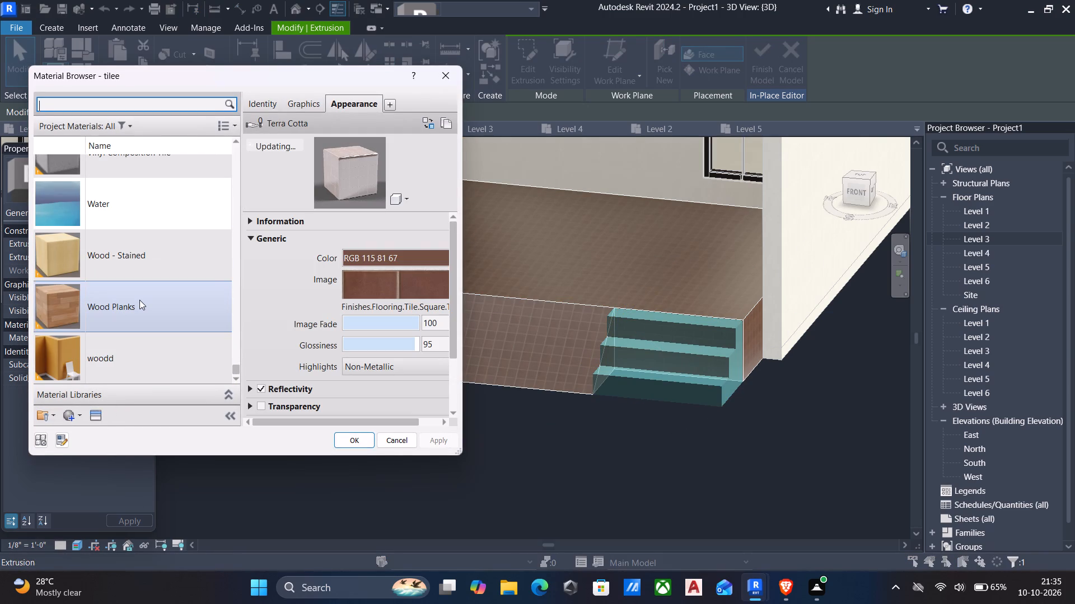
{"action": "scroll", "coordinate": [139, 300], "scroll_direction": "down", "scroll_amount": 5}
{"action": "scroll", "coordinate": [139, 295], "scroll_direction": "up", "scroll_amount": 11}
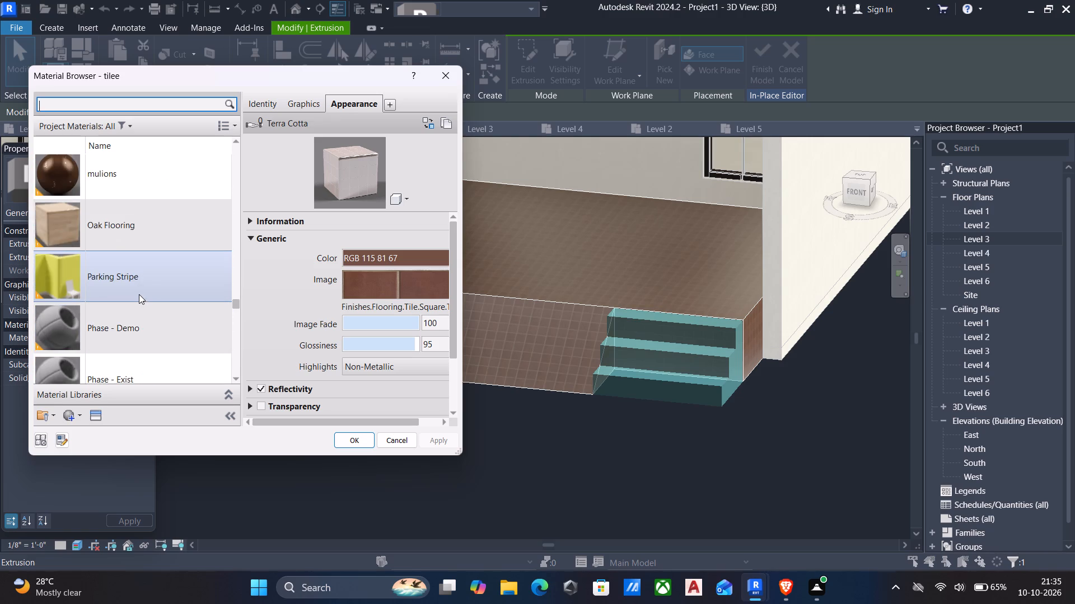
{"action": "scroll", "coordinate": [139, 294], "scroll_direction": "up", "scroll_amount": 11}
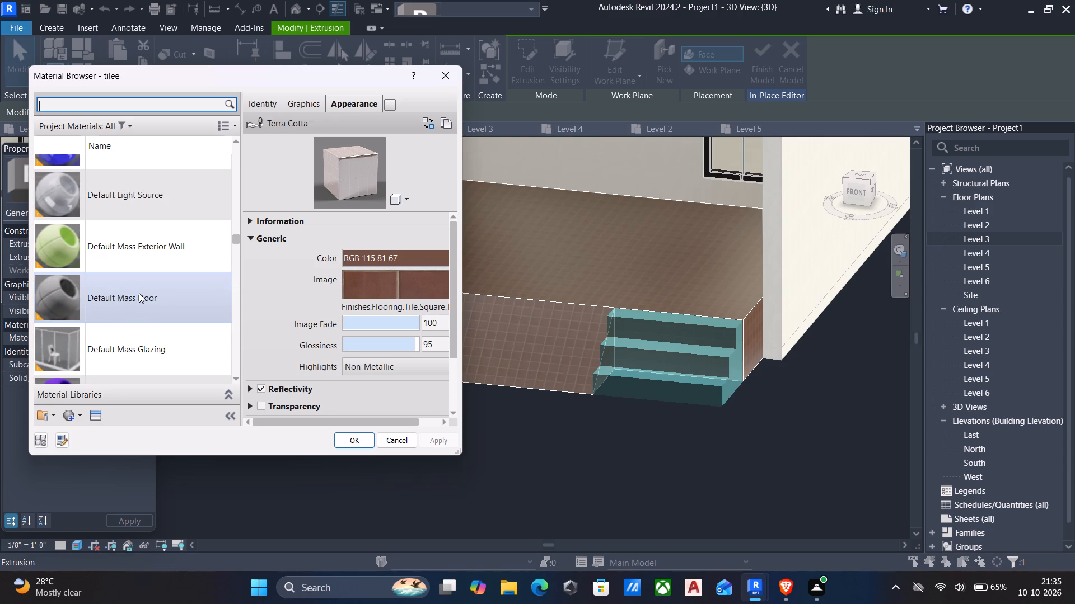
{"action": "scroll", "coordinate": [120, 284], "scroll_direction": "up", "scroll_amount": 9}
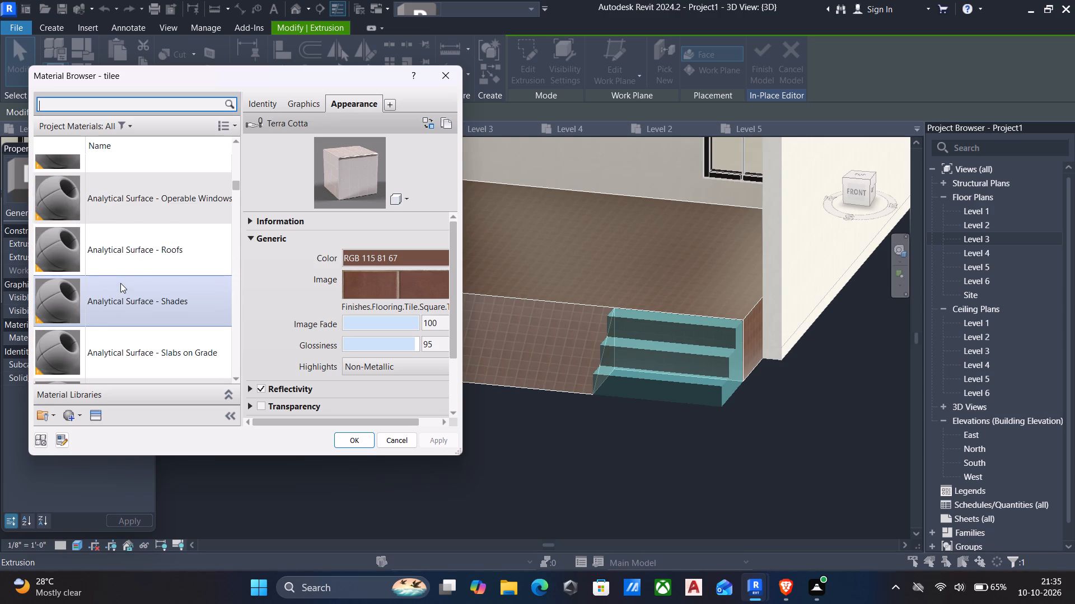
{"action": "scroll", "coordinate": [120, 283], "scroll_direction": "up", "scroll_amount": 9}
{"action": "scroll", "coordinate": [120, 283], "scroll_direction": "down", "scroll_amount": 3}
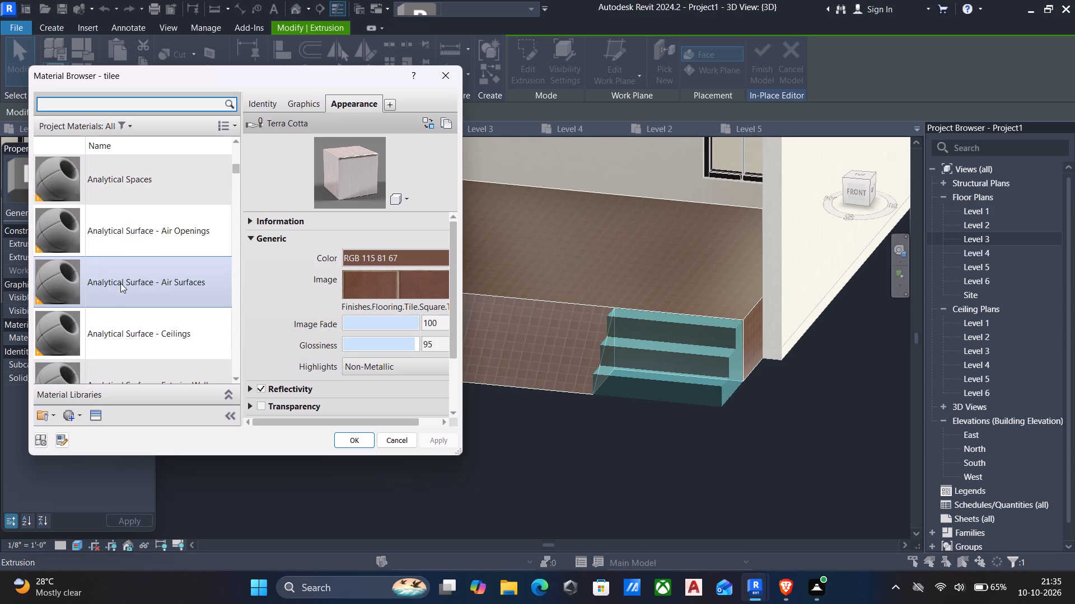
{"action": "scroll", "coordinate": [120, 283], "scroll_direction": "down", "scroll_amount": 6}
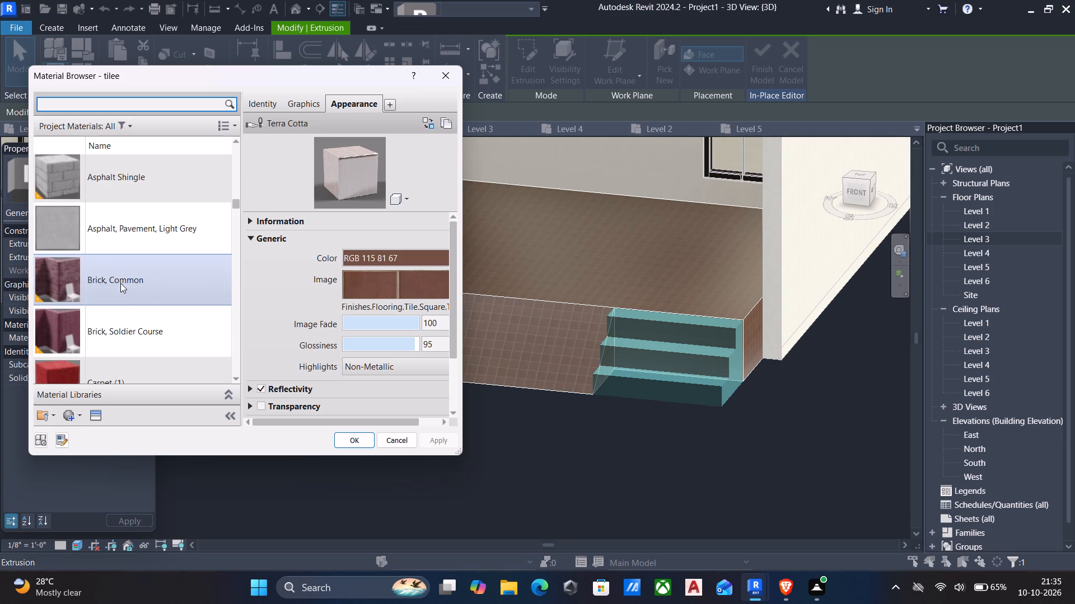
{"action": "scroll", "coordinate": [120, 283], "scroll_direction": "down", "scroll_amount": 1}
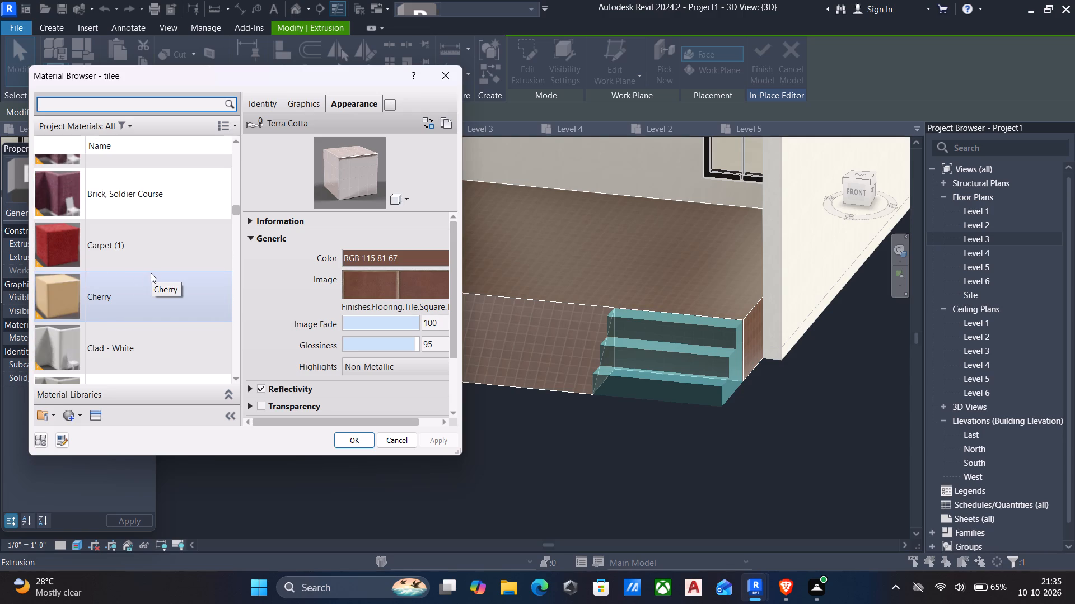
{"action": "scroll", "coordinate": [128, 278], "scroll_direction": "down", "scroll_amount": 2}
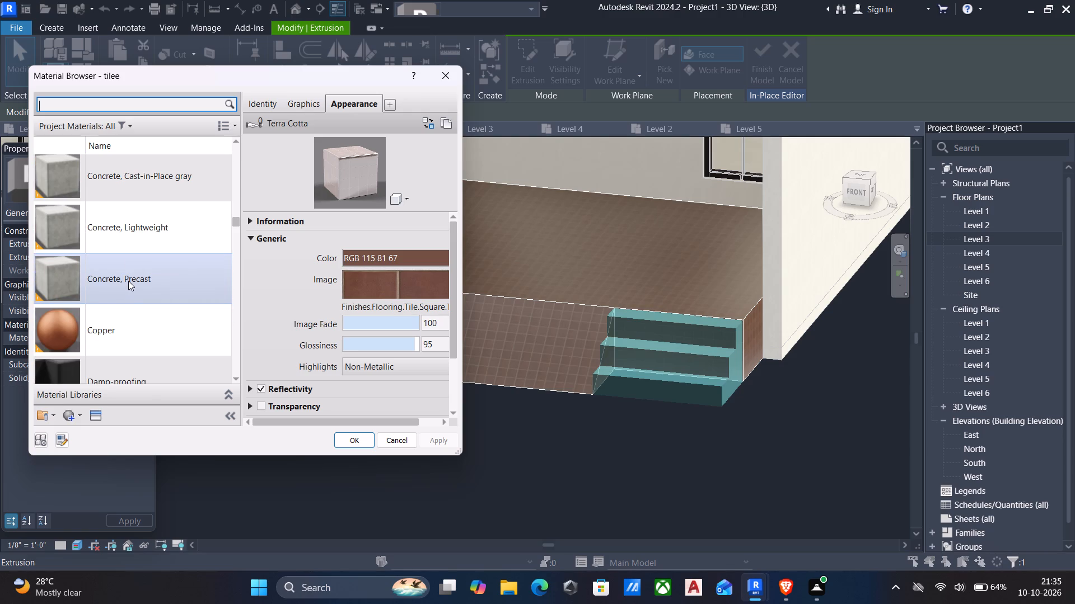
{"action": "scroll", "coordinate": [128, 281], "scroll_direction": "down", "scroll_amount": 3}
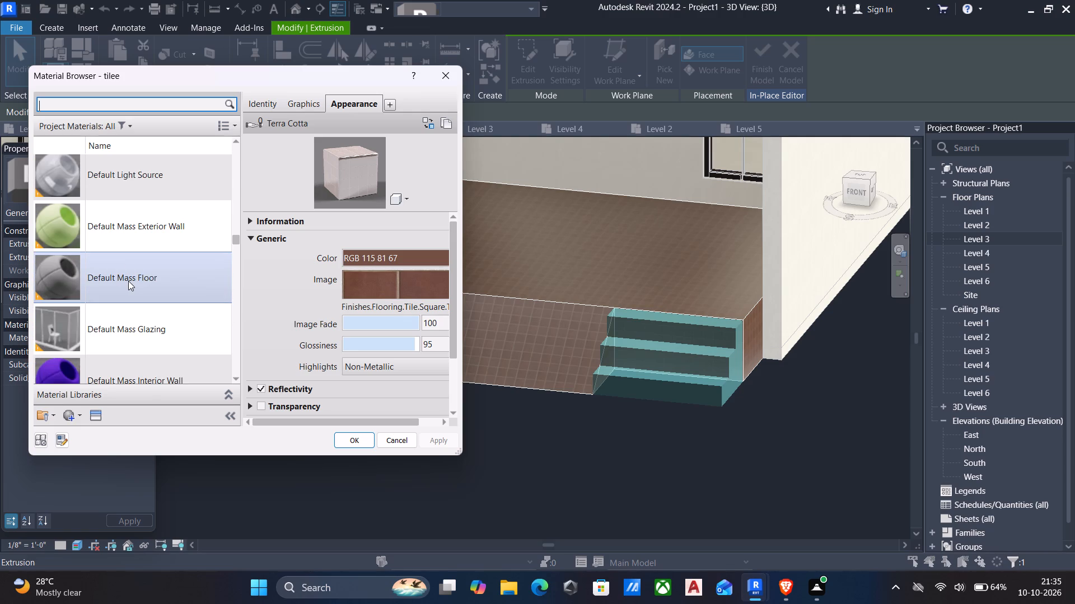
{"action": "scroll", "coordinate": [128, 281], "scroll_direction": "down", "scroll_amount": 5}
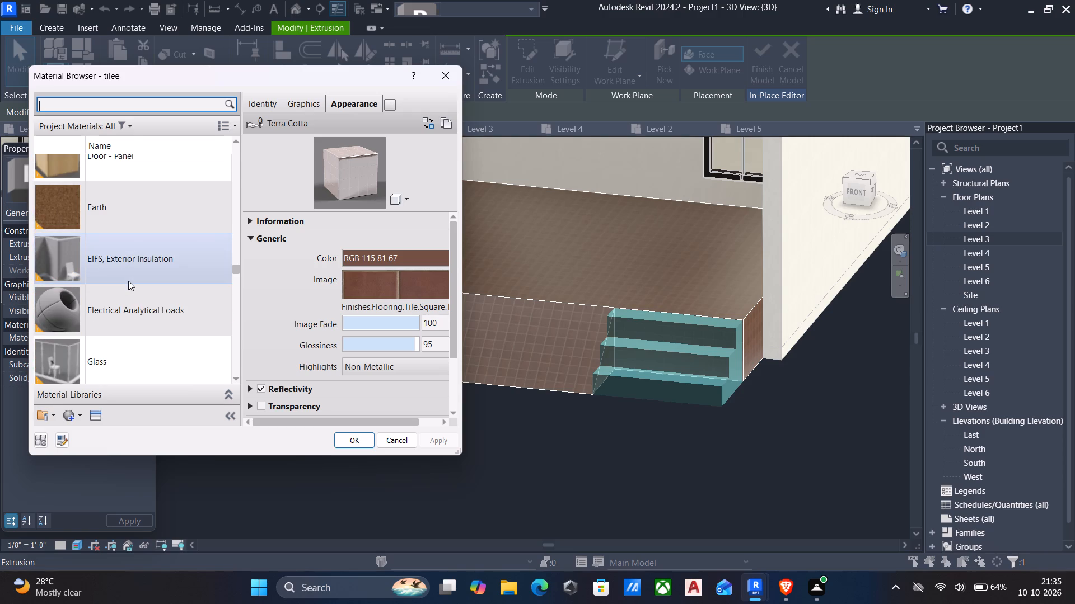
{"action": "scroll", "coordinate": [128, 281], "scroll_direction": "down", "scroll_amount": 2}
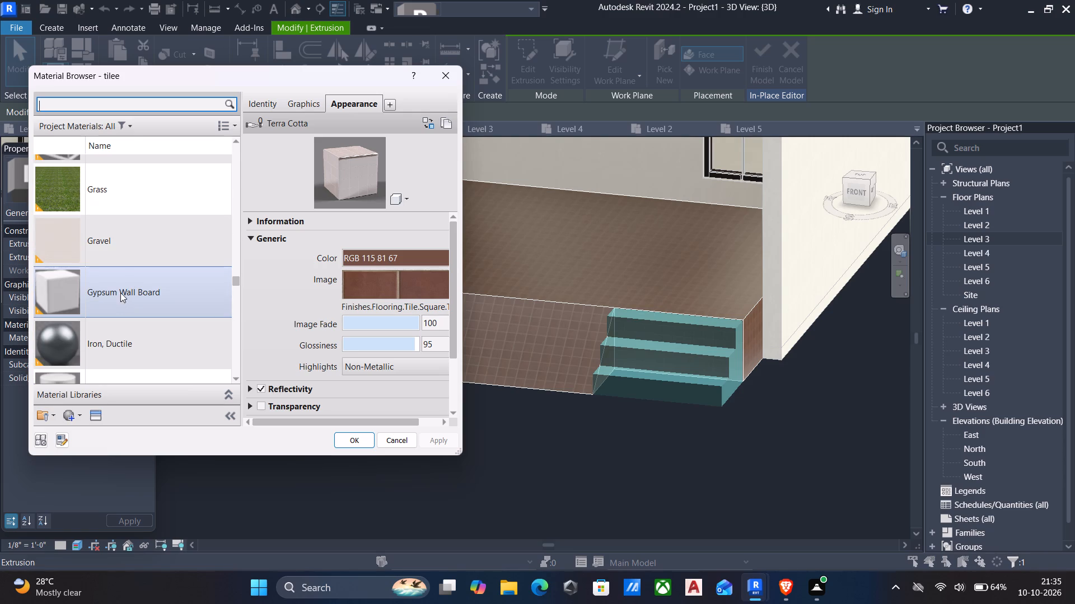
{"action": "left_click", "coordinate": [115, 252]}
{"action": "left_click", "coordinate": [356, 433]}
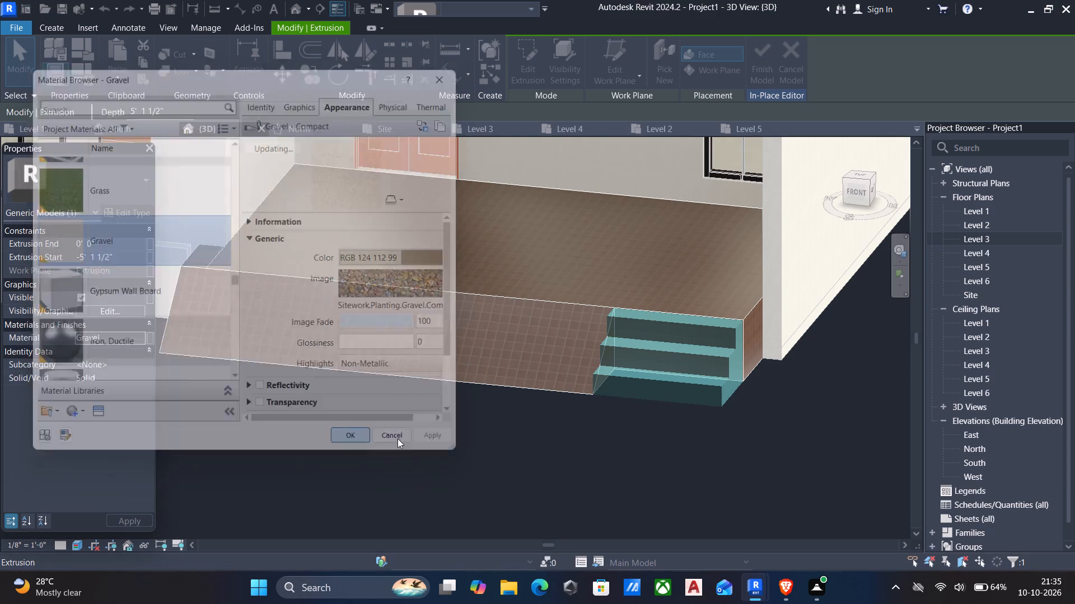
{"action": "key", "text": "Escape"}
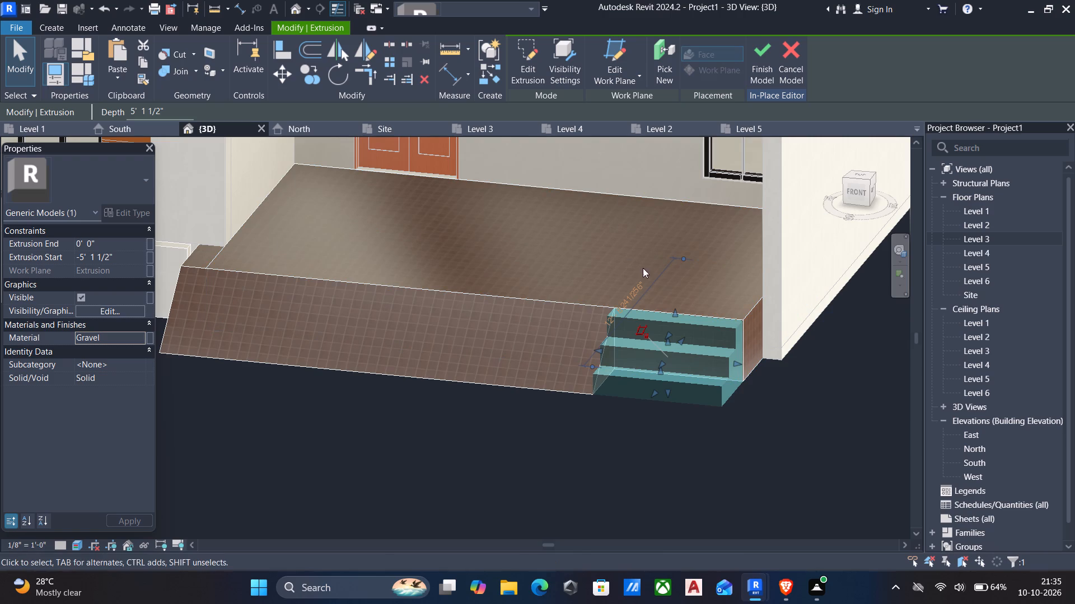
Examine the gravel texture on the stair treads and risers up close.
{"action": "scroll", "coordinate": [710, 376], "scroll_direction": "up", "scroll_amount": 12}
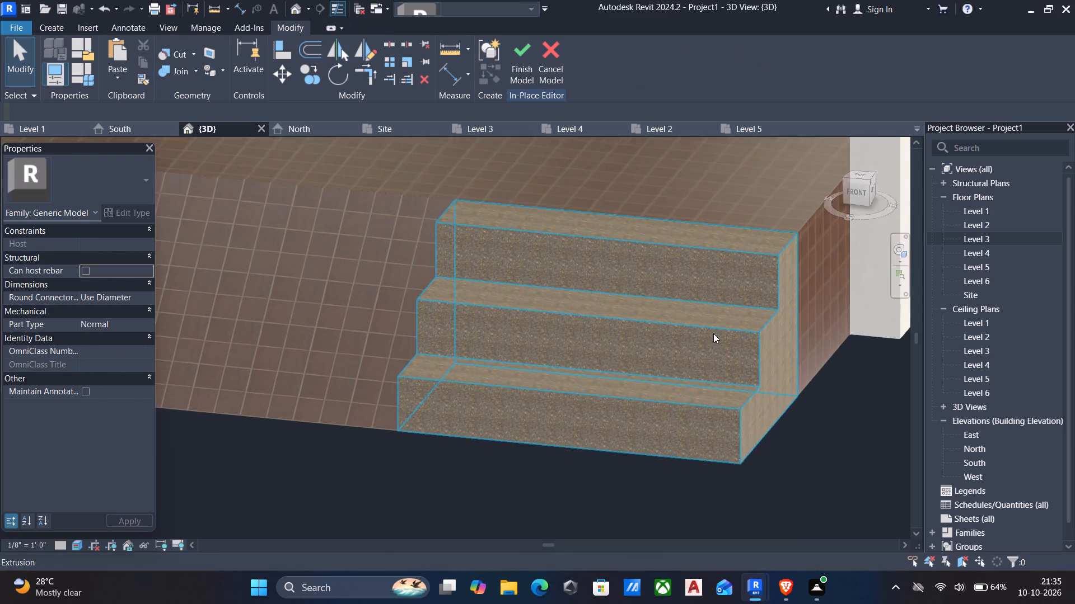
{"action": "scroll", "coordinate": [713, 333], "scroll_direction": "up", "scroll_amount": 12}
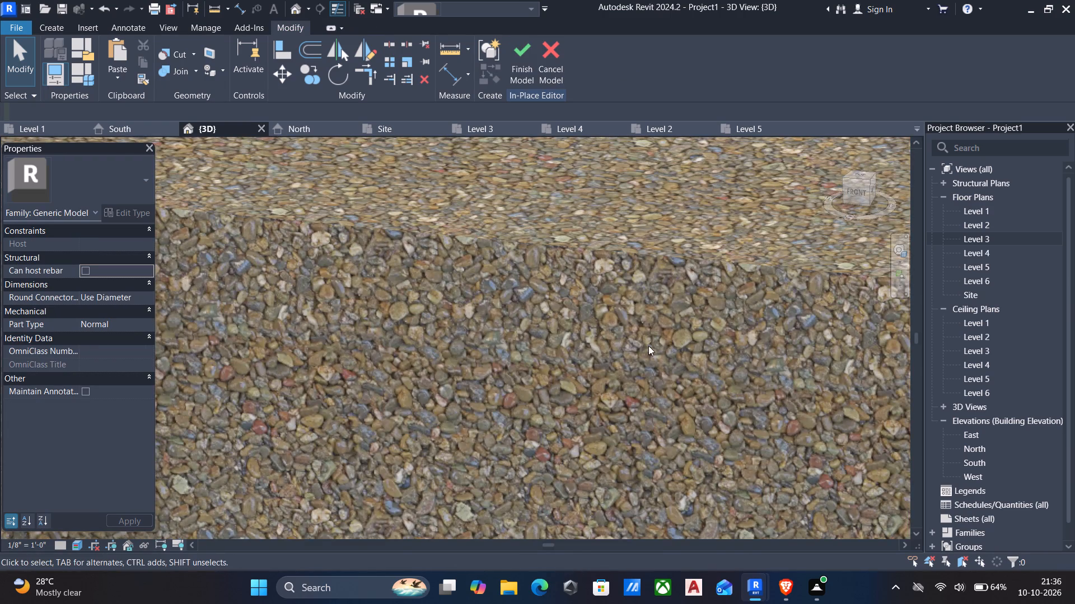
{"action": "scroll", "coordinate": [593, 330], "scroll_direction": "up", "scroll_amount": 12}
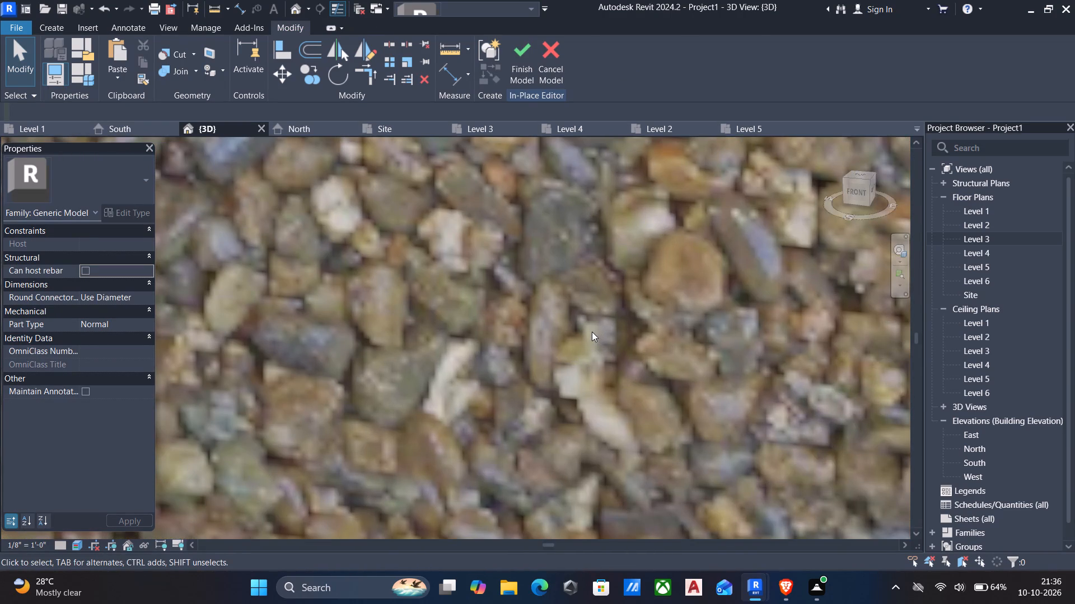
{"action": "scroll", "coordinate": [592, 332], "scroll_direction": "down", "scroll_amount": 7}
{"action": "scroll", "coordinate": [588, 345], "scroll_direction": "down", "scroll_amount": 18}
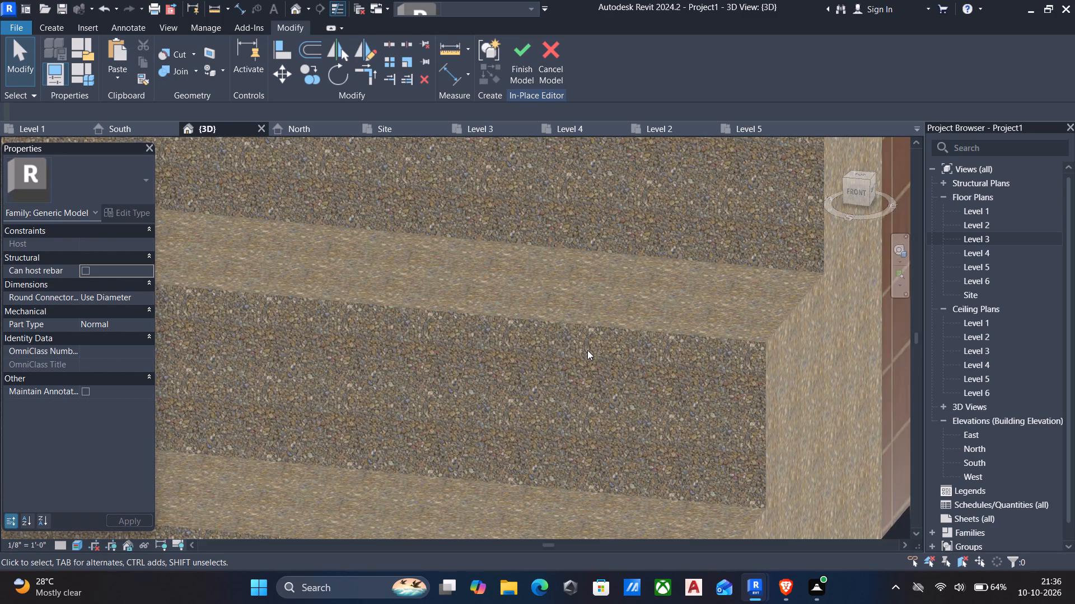
{"action": "scroll", "coordinate": [587, 350], "scroll_direction": "down", "scroll_amount": 12}
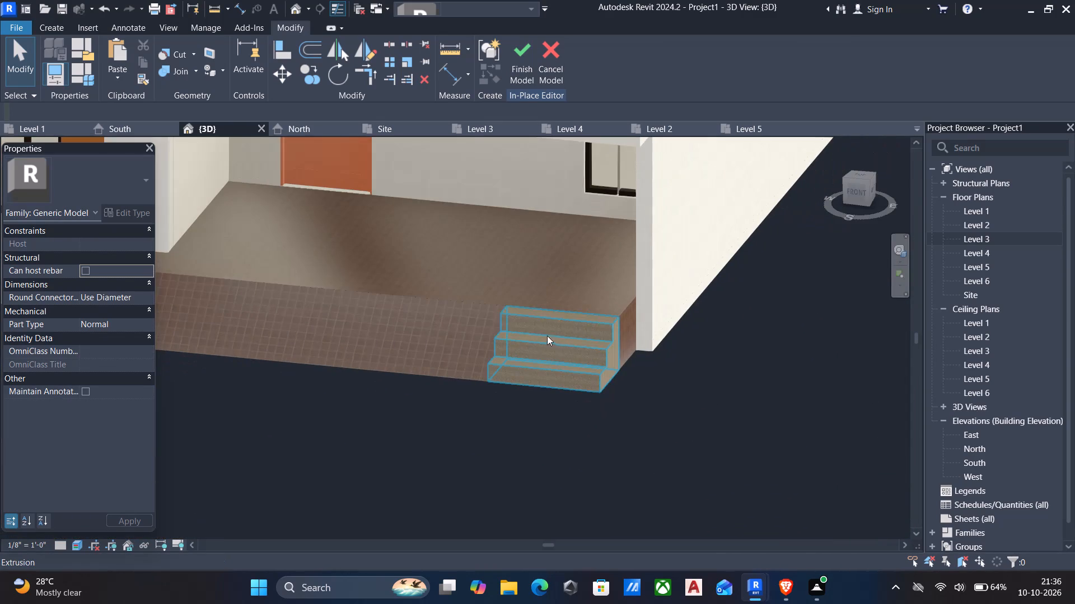
Assign the Gypsum Wall Board material to the slim vertical extrusion on the porch's side wall near the stairs.
{"action": "scroll", "coordinate": [539, 333], "scroll_direction": "down", "scroll_amount": 3}
{"action": "middle_click_drag", "start_coordinate": [530, 343], "coordinate": [608, 322], "text": "shift"}
{"action": "scroll", "coordinate": [598, 316], "scroll_direction": "down", "scroll_amount": 6}
{"action": "scroll", "coordinate": [567, 292], "scroll_direction": "up", "scroll_amount": 6}
{"action": "left_click", "coordinate": [568, 294]}
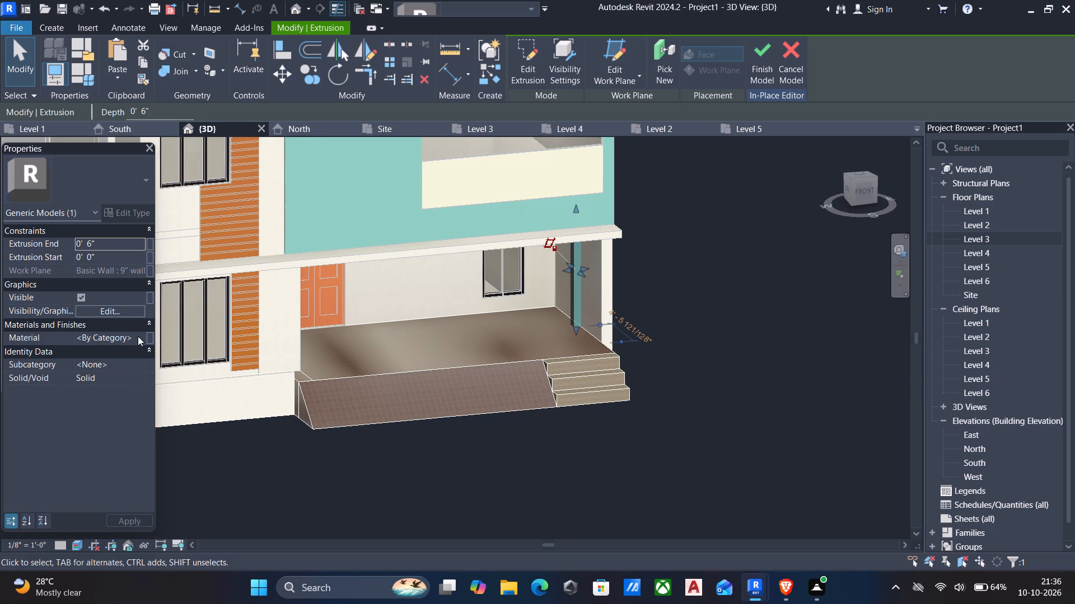
{"action": "left_click", "coordinate": [138, 336]}
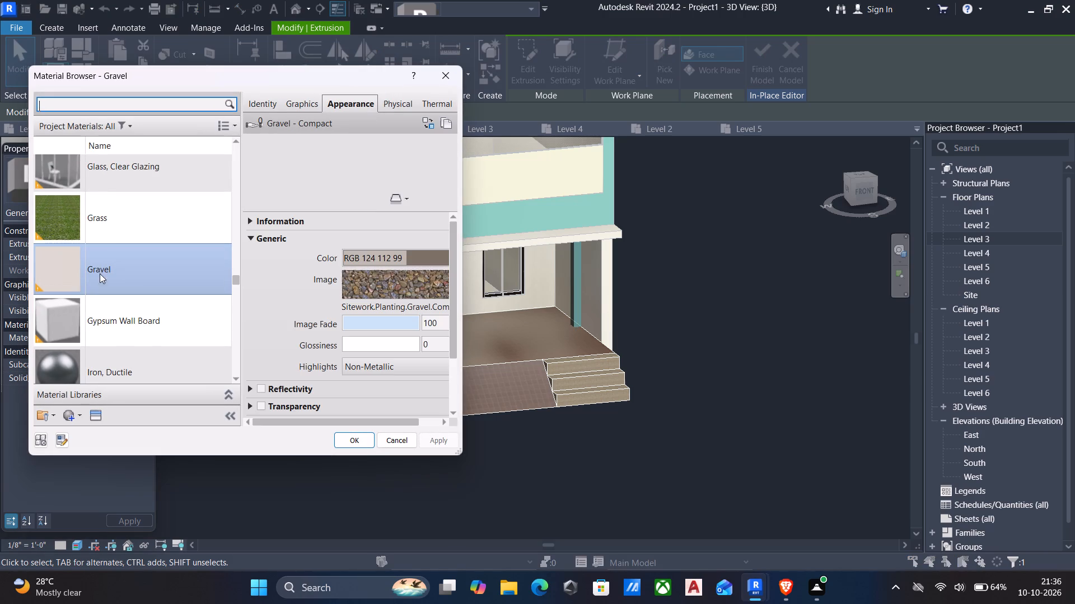
{"action": "left_click", "coordinate": [120, 323]}
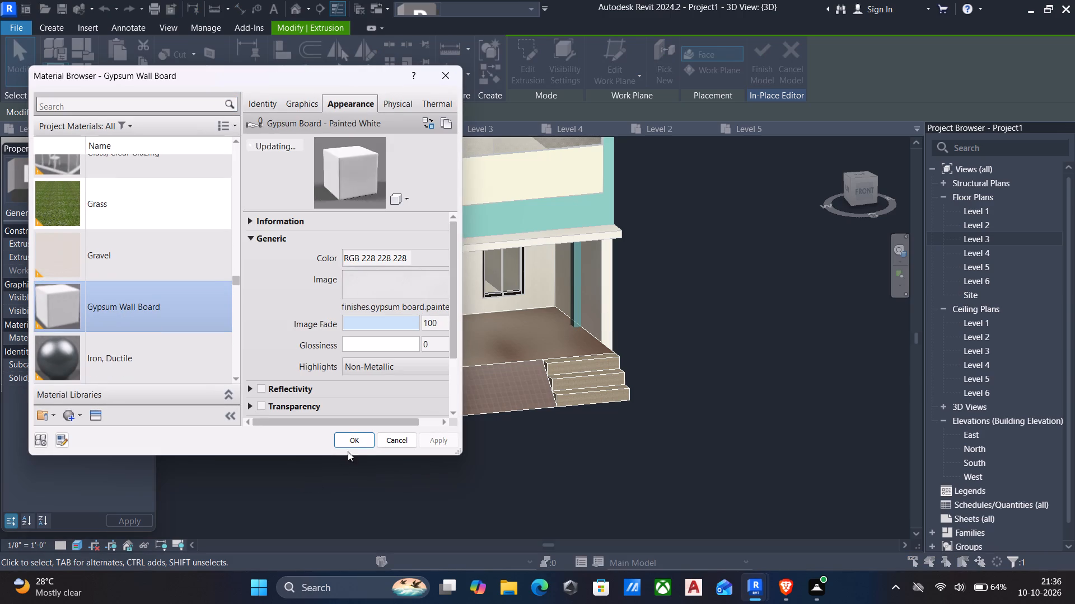
{"action": "left_click", "coordinate": [355, 436]}
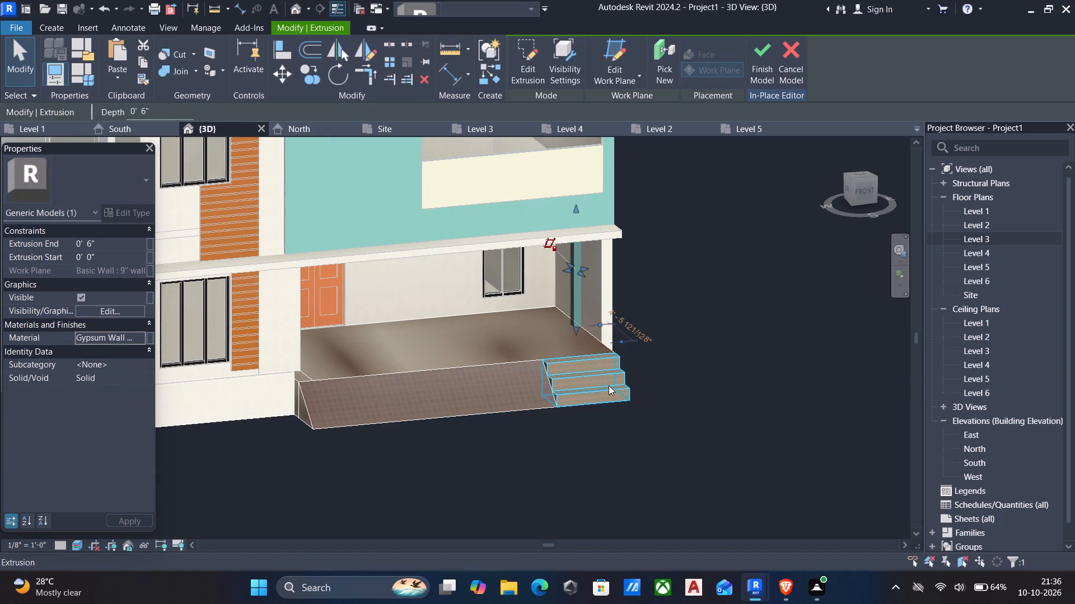
{"action": "key", "text": "Escape"}
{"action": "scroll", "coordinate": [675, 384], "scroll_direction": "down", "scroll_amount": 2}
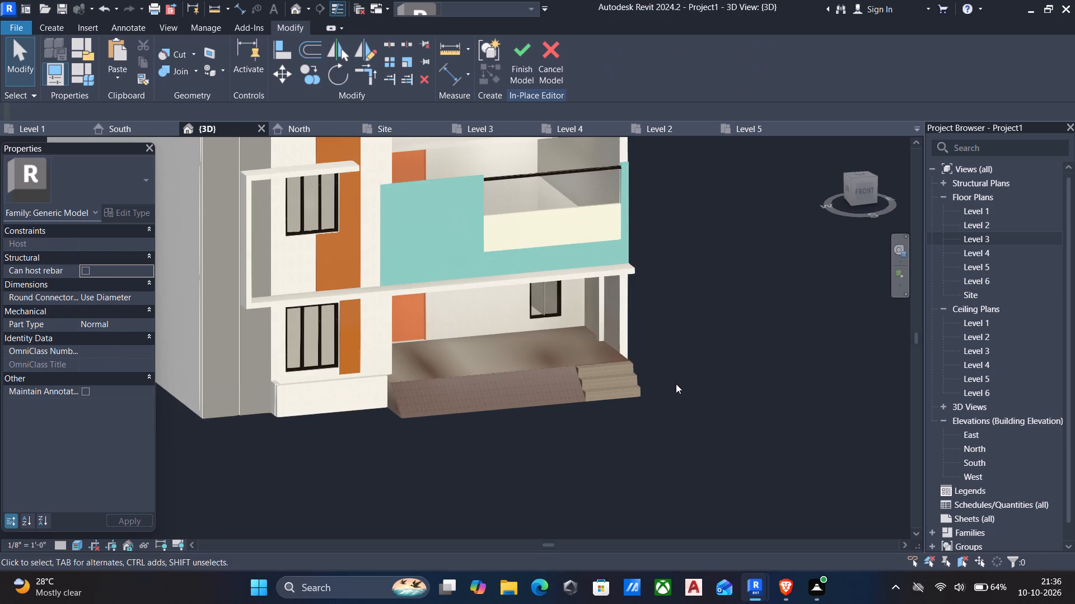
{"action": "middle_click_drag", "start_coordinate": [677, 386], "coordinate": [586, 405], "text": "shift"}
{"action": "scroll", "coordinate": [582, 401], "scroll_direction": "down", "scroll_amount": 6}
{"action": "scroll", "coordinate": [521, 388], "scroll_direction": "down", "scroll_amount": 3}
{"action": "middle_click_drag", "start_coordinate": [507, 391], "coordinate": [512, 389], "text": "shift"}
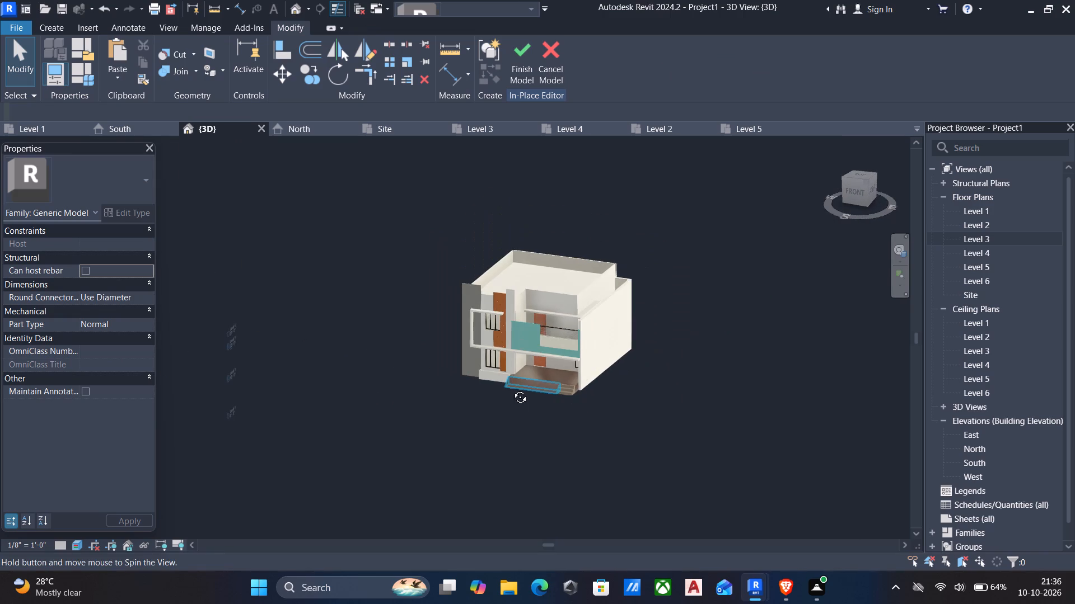
Review the materials on the house's front facade, porch, balcony and long side wall from an angled 3D view.
{"action": "middle_click_drag", "start_coordinate": [512, 389], "coordinate": [554, 342], "text": "shift"}
{"action": "scroll", "coordinate": [453, 353], "scroll_direction": "up", "scroll_amount": 6}
{"action": "middle_click_drag", "start_coordinate": [400, 317], "coordinate": [442, 315], "text": "shift"}
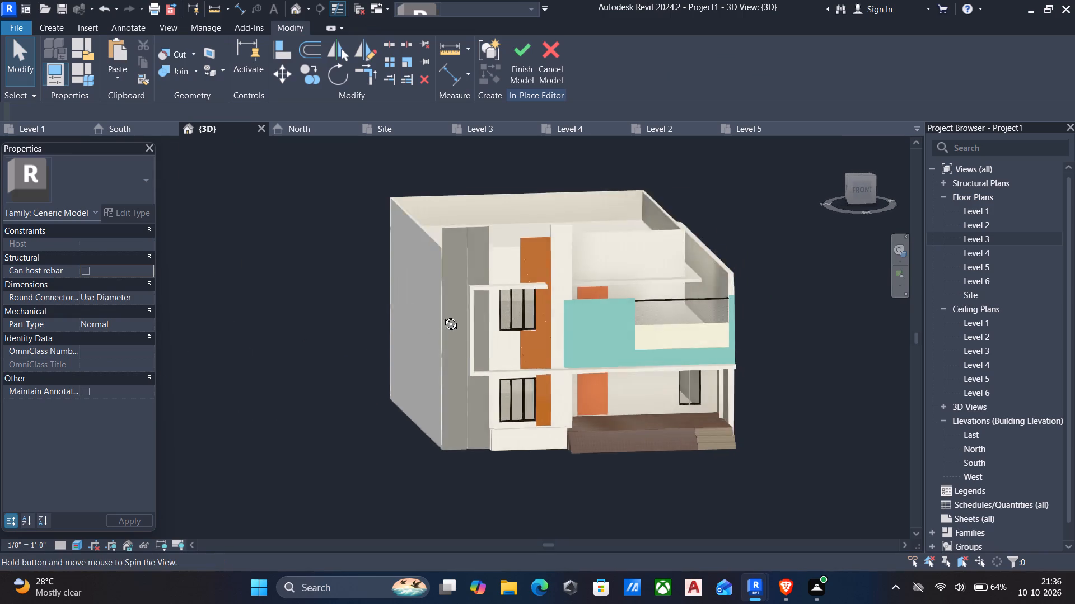
{"action": "middle_click_drag", "start_coordinate": [442, 315], "coordinate": [451, 313], "text": "shift"}
{"action": "scroll", "coordinate": [811, 418], "scroll_direction": "up", "scroll_amount": 4}
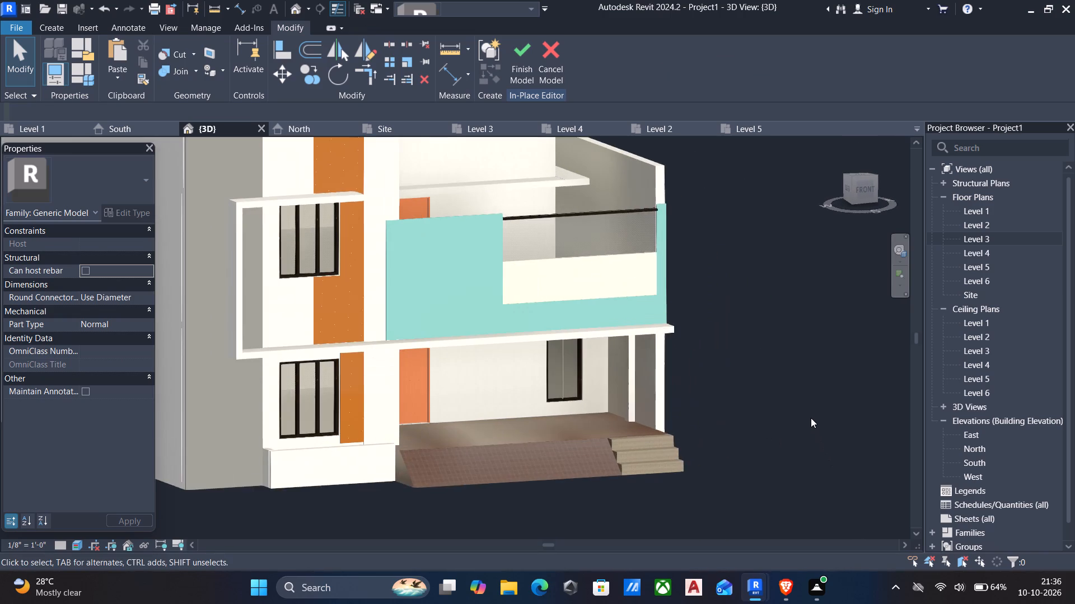
{"action": "scroll", "coordinate": [811, 415], "scroll_direction": "down", "scroll_amount": 3}
{"action": "scroll", "coordinate": [549, 323], "scroll_direction": "down", "scroll_amount": 1}
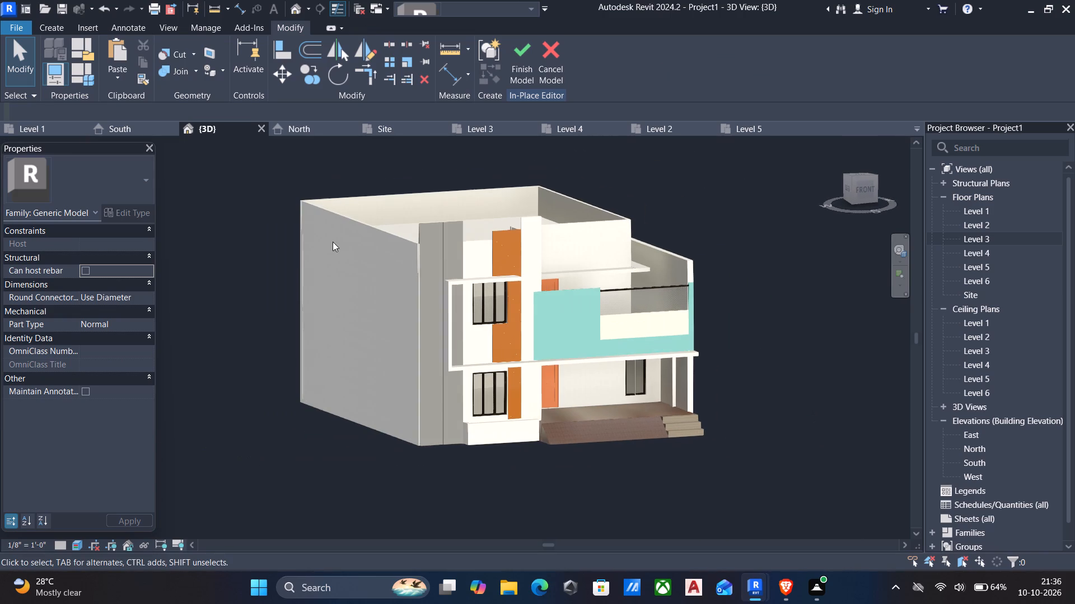
{"action": "scroll", "coordinate": [495, 226], "scroll_direction": "up", "scroll_amount": 5}
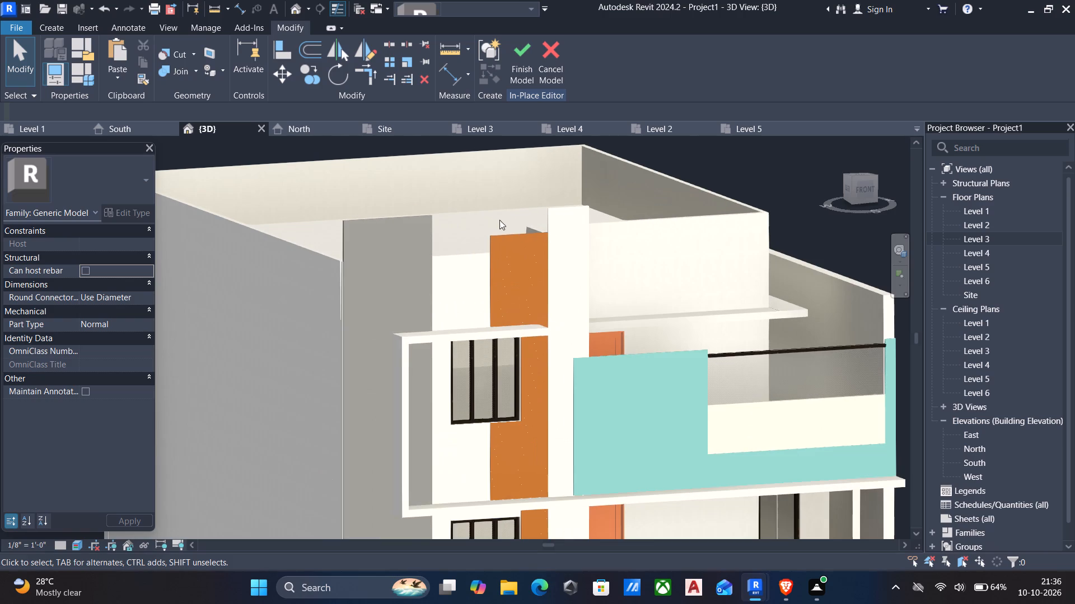
{"action": "scroll", "coordinate": [744, 345], "scroll_direction": "down", "scroll_amount": 3}
{"action": "middle_click_drag", "start_coordinate": [749, 348], "coordinate": [680, 287]}
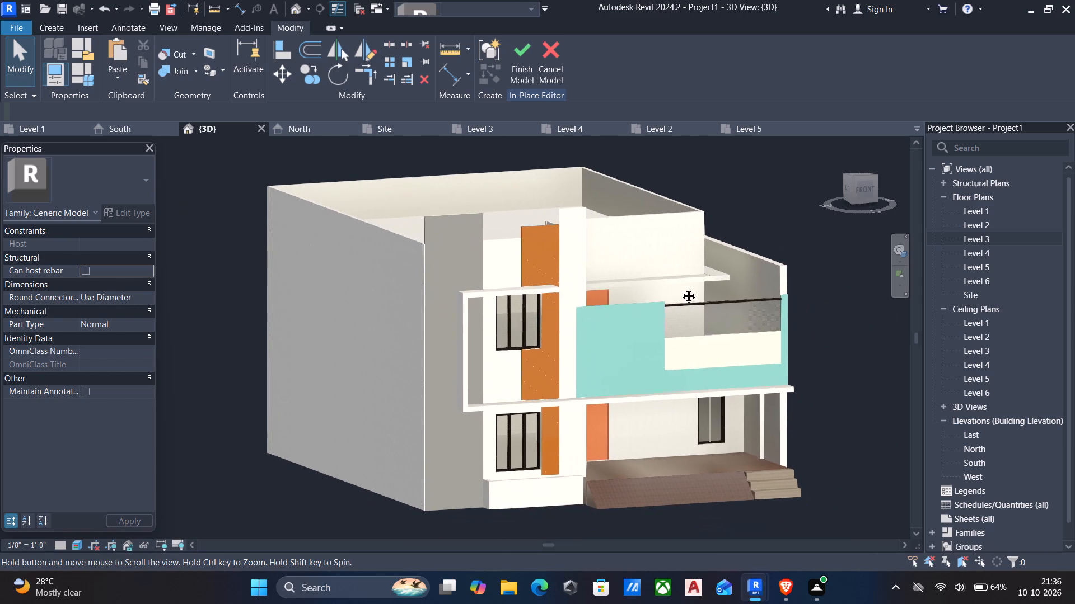
{"action": "middle_click_drag", "start_coordinate": [680, 287], "coordinate": [675, 285]}
{"action": "scroll", "coordinate": [728, 314], "scroll_direction": "down", "scroll_amount": 2}
{"action": "middle_click_drag", "start_coordinate": [776, 341], "coordinate": [680, 356]}
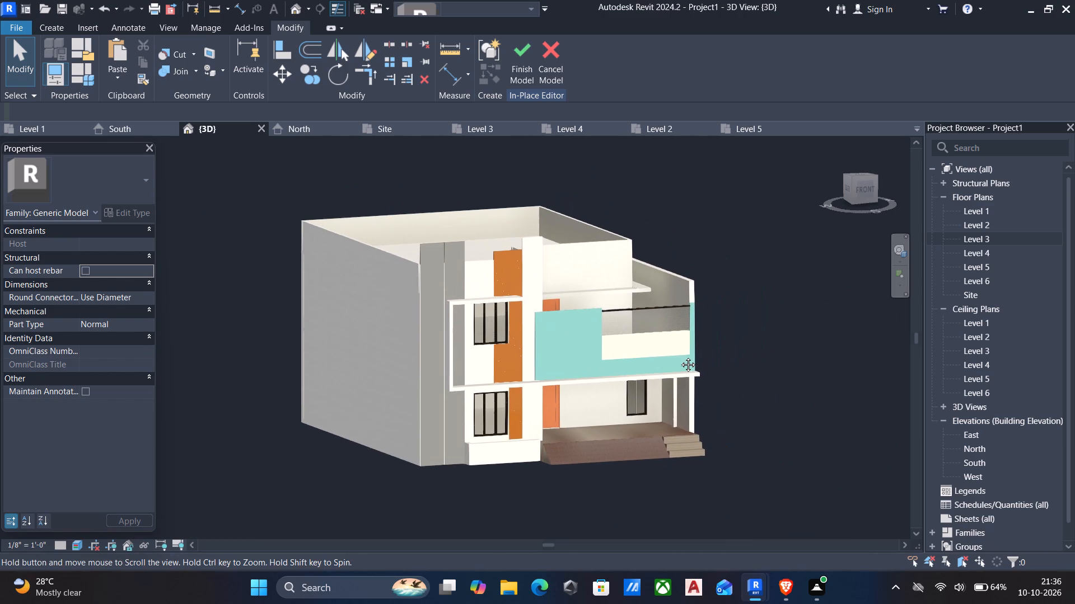
{"action": "middle_click_drag", "start_coordinate": [680, 356], "coordinate": [679, 356]}
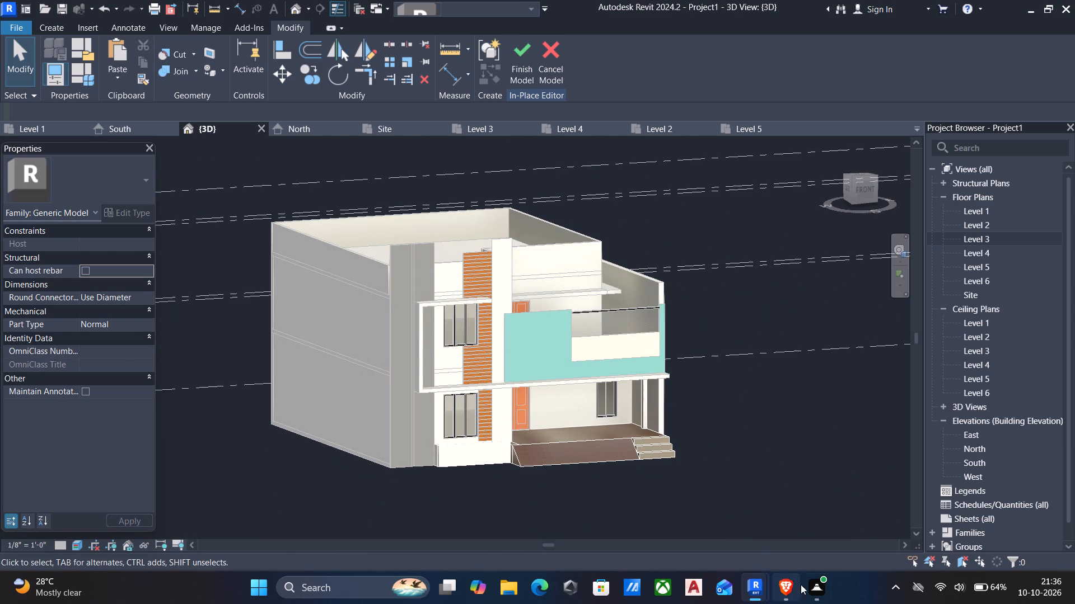
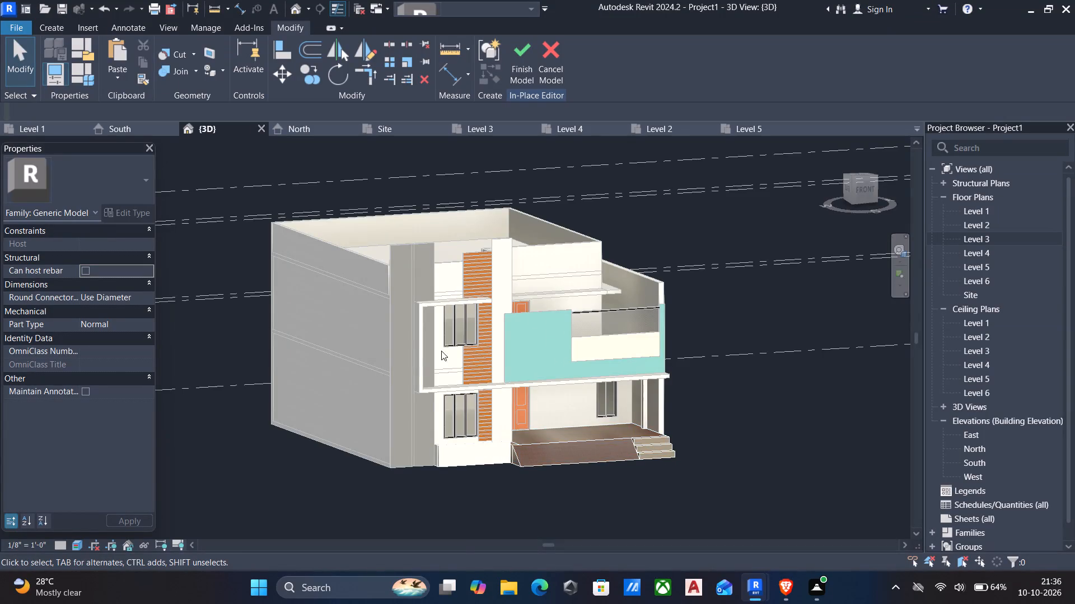
Finish the in-place generic model and return to the project's 3D view.
{"action": "scroll", "coordinate": [438, 353], "scroll_direction": "up", "scroll_amount": 6}
{"action": "middle_click_drag", "start_coordinate": [310, 355], "coordinate": [375, 424]}
{"action": "scroll", "coordinate": [377, 421], "scroll_direction": "down", "scroll_amount": 4}
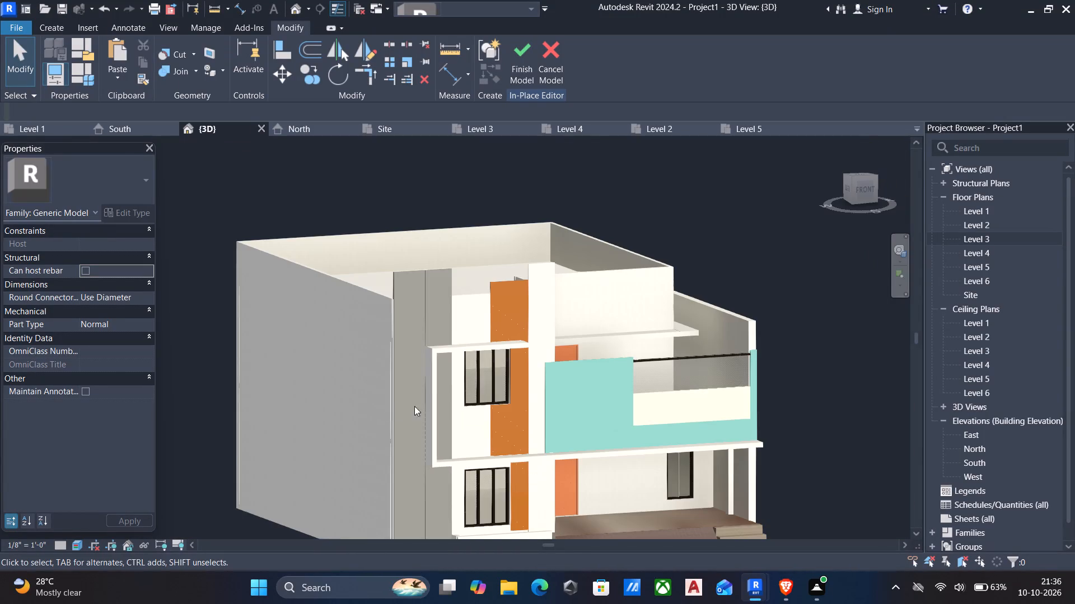
{"action": "middle_click_drag", "start_coordinate": [432, 415], "coordinate": [335, 287]}
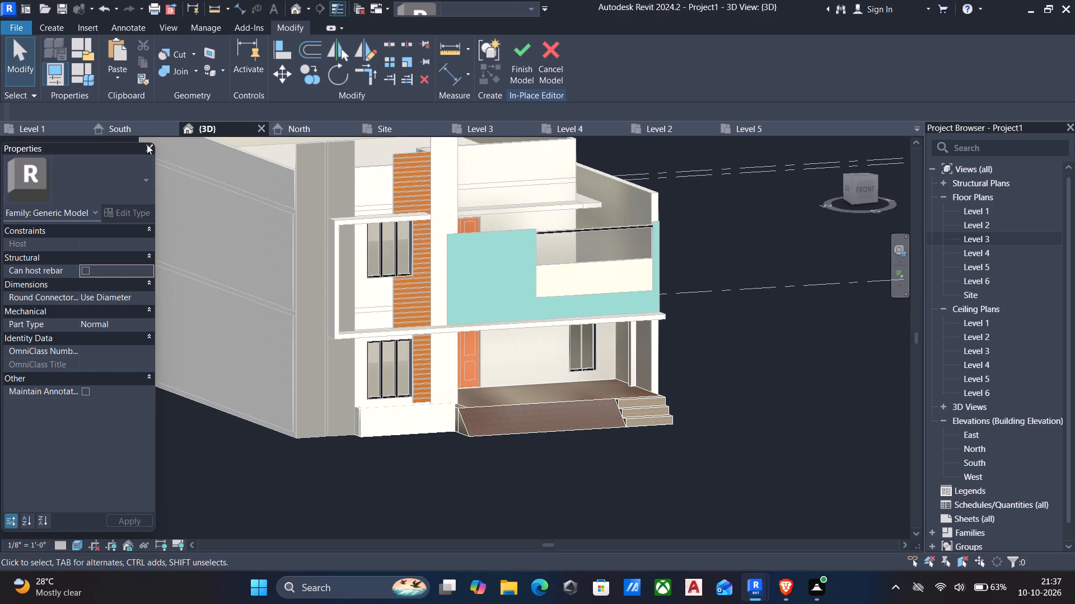
{"action": "left_click", "coordinate": [524, 58]}
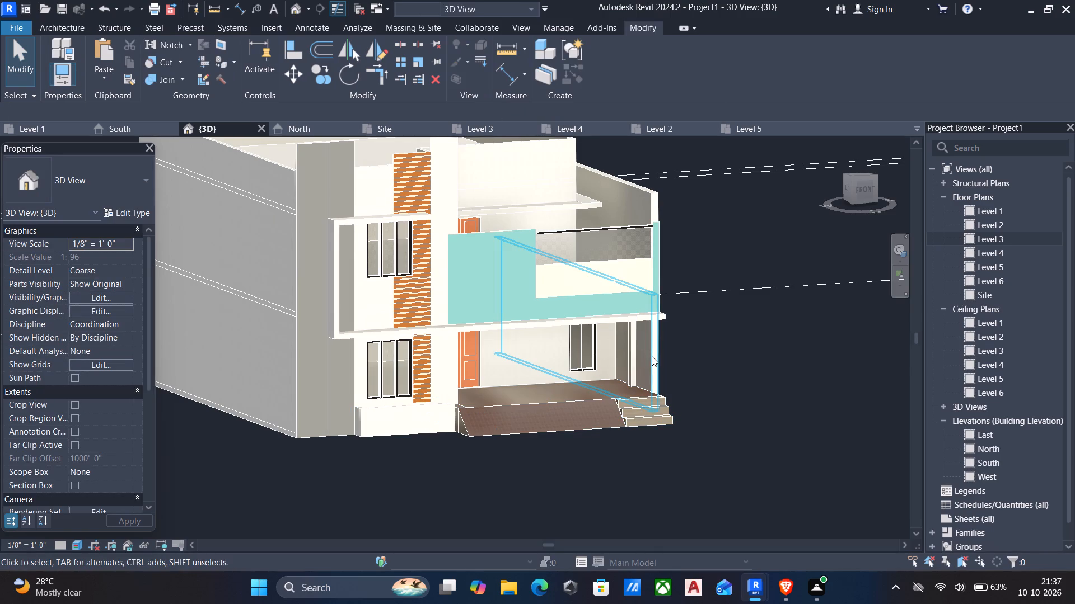
Place a horizontal Cornice wall sweep at floor level along the porch's side wall beside the steps and its rear wall.
{"action": "left_click", "coordinate": [58, 30]}
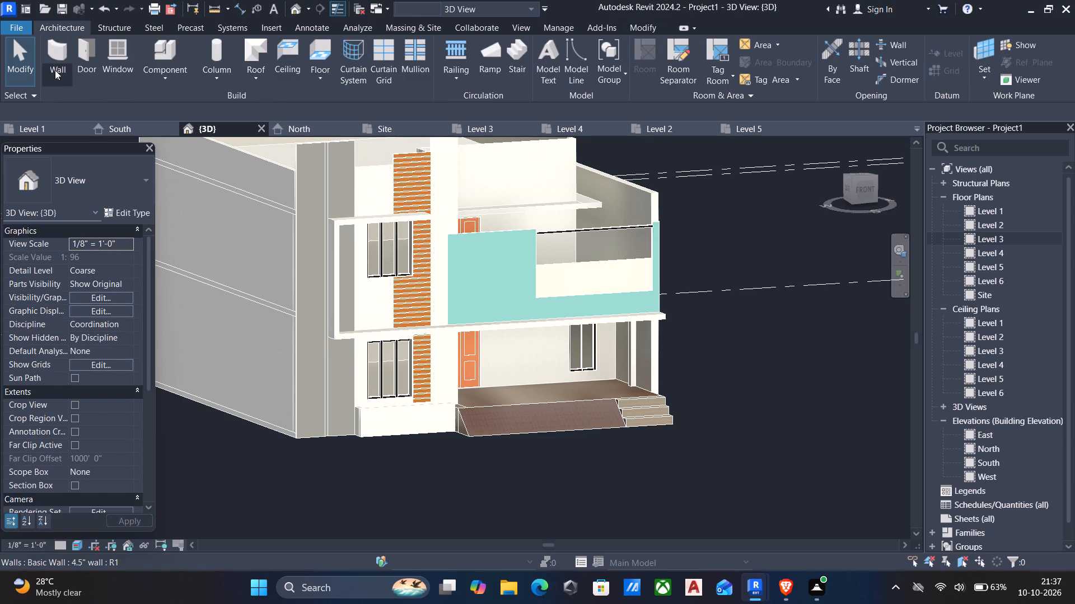
{"action": "left_click", "coordinate": [56, 77]}
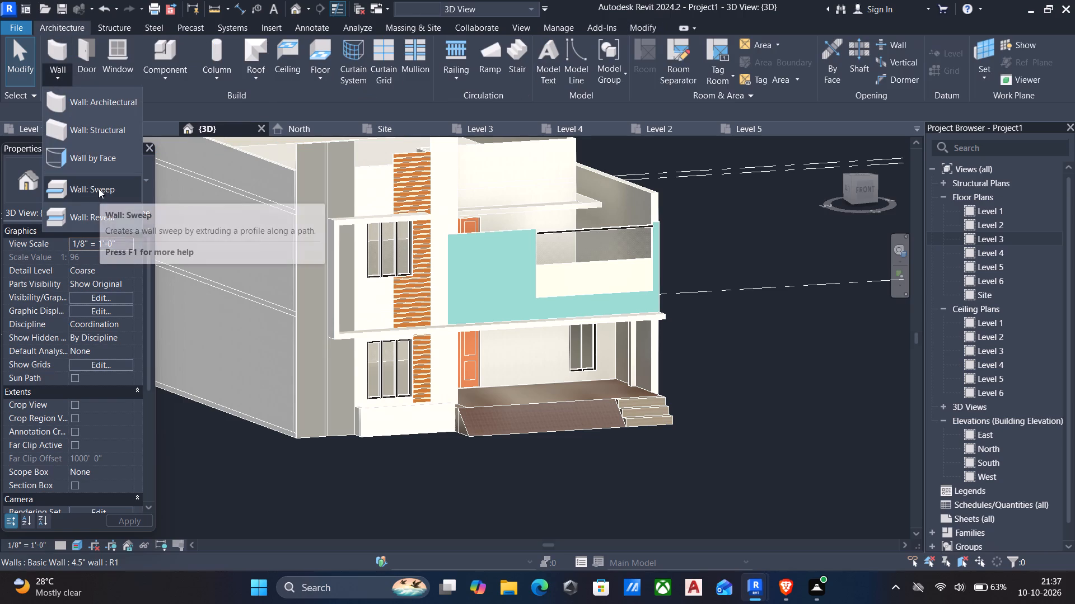
{"action": "left_click", "coordinate": [91, 185]}
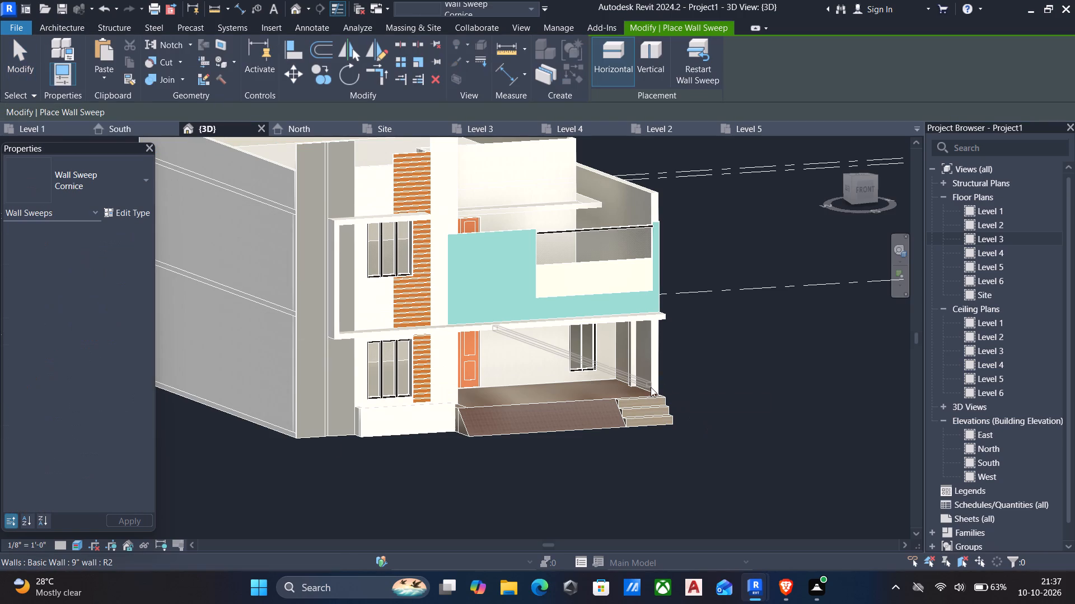
{"action": "scroll", "coordinate": [651, 387], "scroll_direction": "up", "scroll_amount": 10}
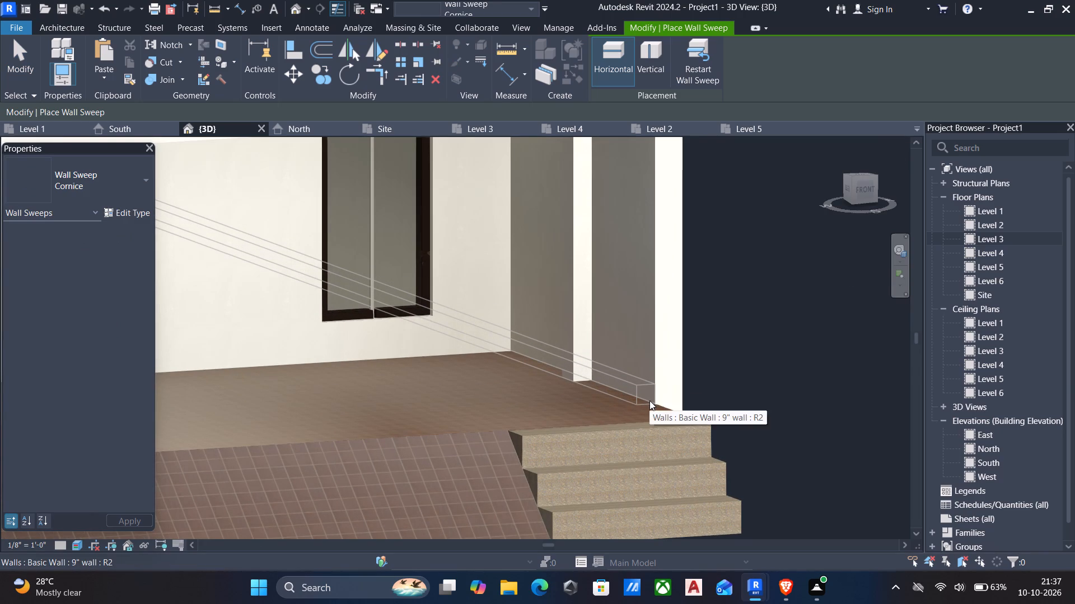
{"action": "left_click", "coordinate": [649, 400]}
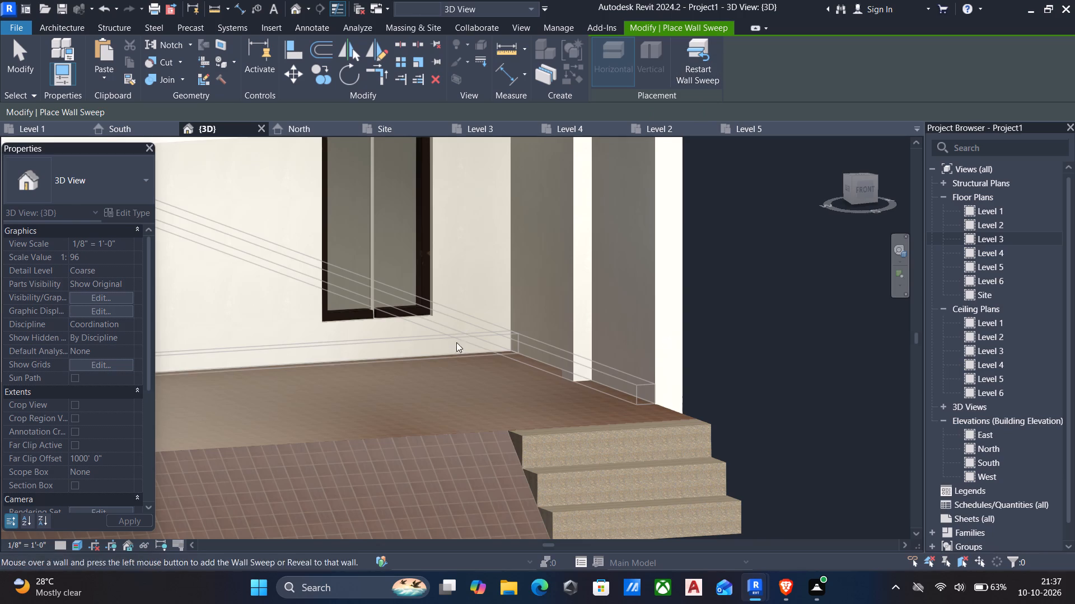
{"action": "left_click", "coordinate": [427, 348]}
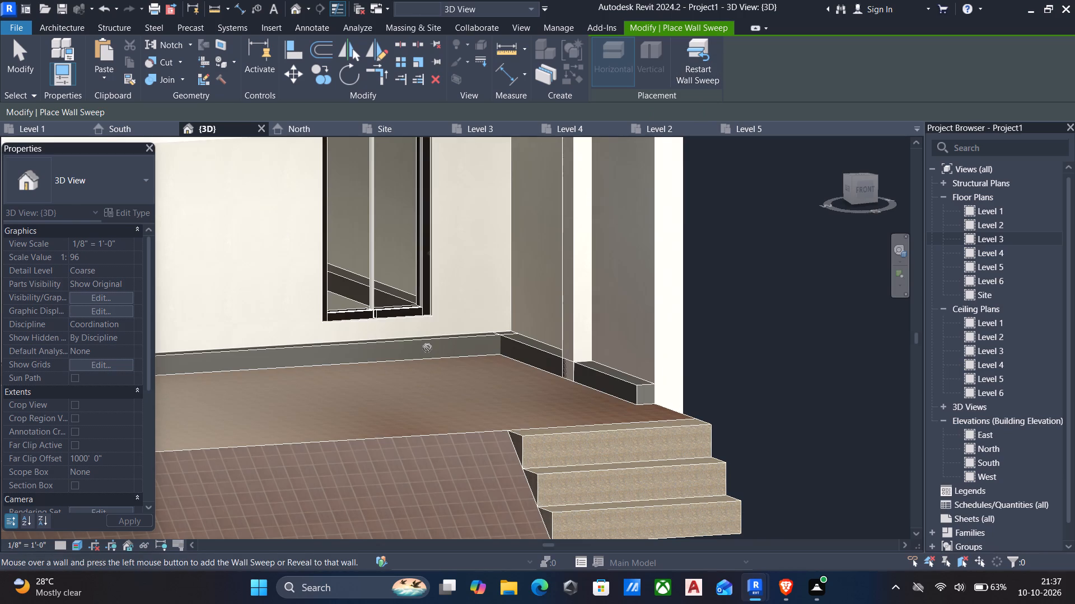
Extend the Cornice wall sweep at floor level along the porch's opposite side wall, next to the front window, and end placement.
{"action": "scroll", "coordinate": [427, 348], "scroll_direction": "down", "scroll_amount": 4}
{"action": "scroll", "coordinate": [519, 369], "scroll_direction": "up", "scroll_amount": 6}
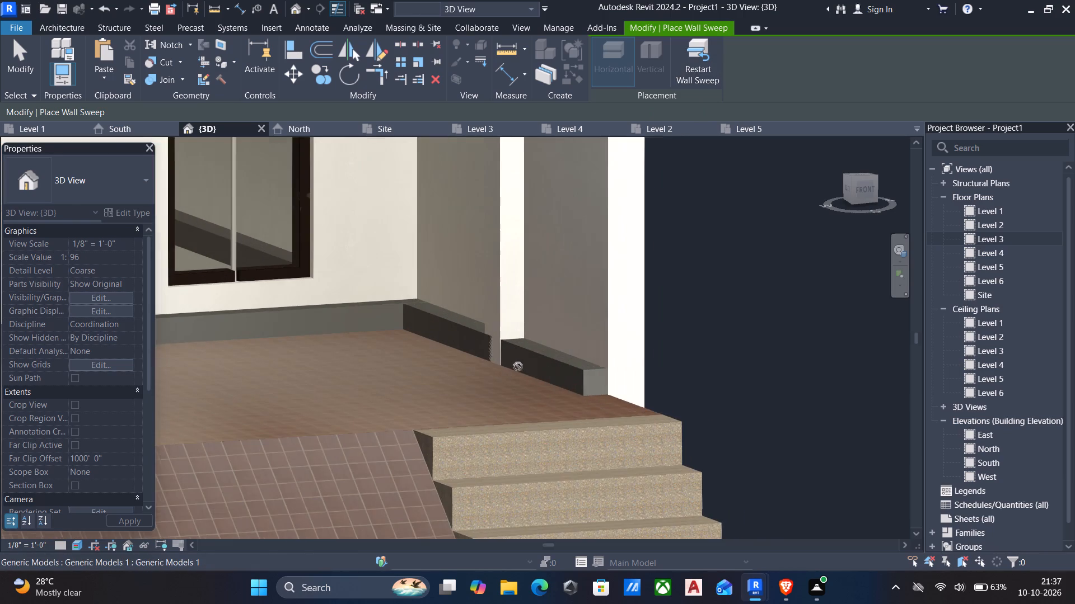
{"action": "scroll", "coordinate": [492, 362], "scroll_direction": "up", "scroll_amount": 7}
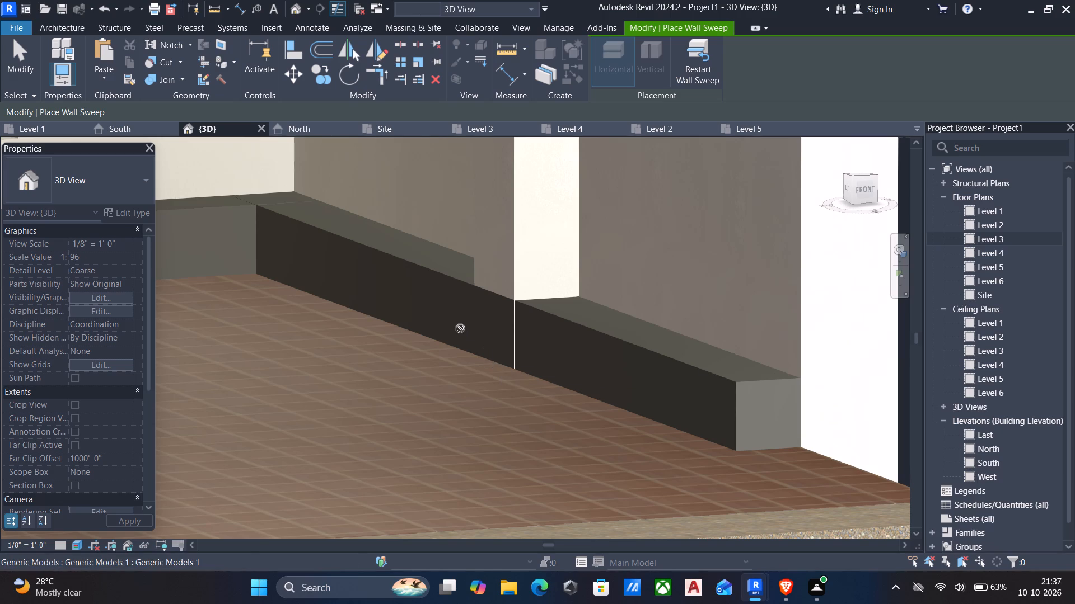
{"action": "middle_click_drag", "start_coordinate": [457, 328], "coordinate": [467, 380], "text": "shift"}
{"action": "scroll", "coordinate": [478, 282], "scroll_direction": "down", "scroll_amount": 6}
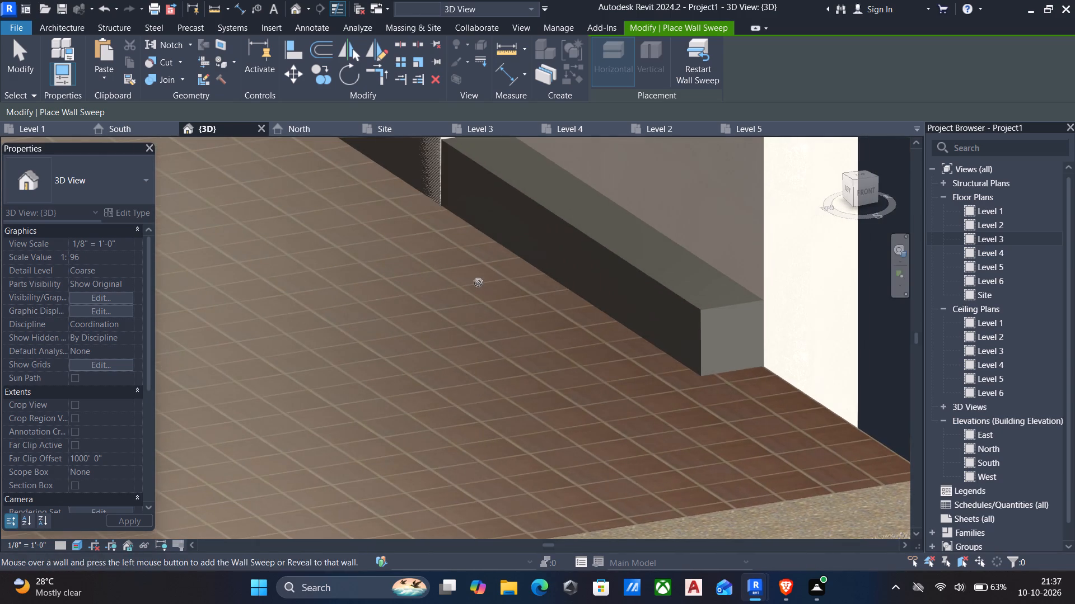
{"action": "middle_click_drag", "start_coordinate": [457, 234], "coordinate": [505, 237]}
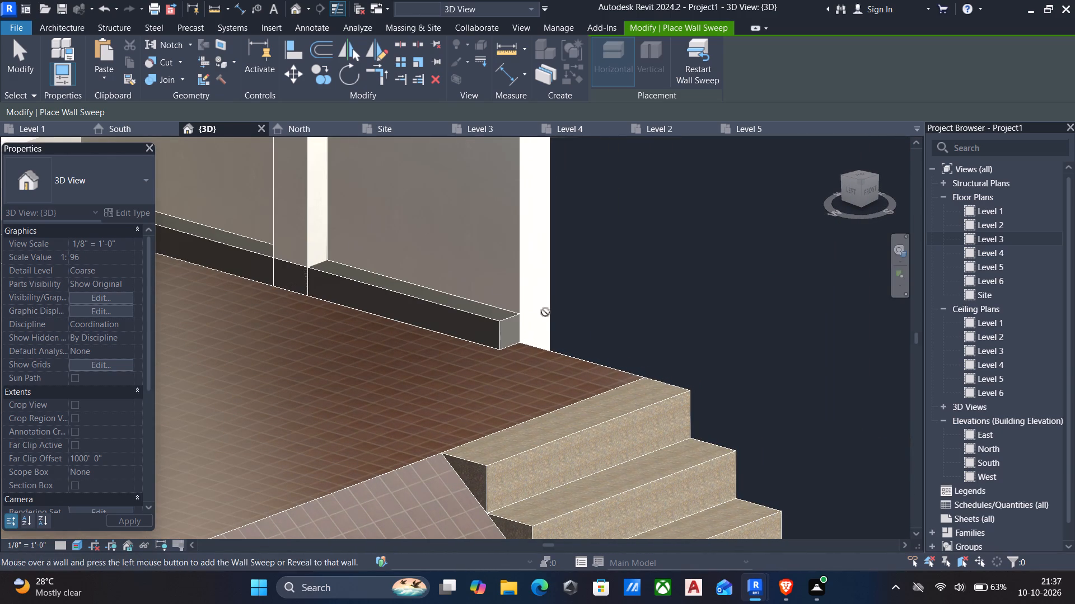
{"action": "scroll", "coordinate": [549, 270], "scroll_direction": "down", "scroll_amount": 6}
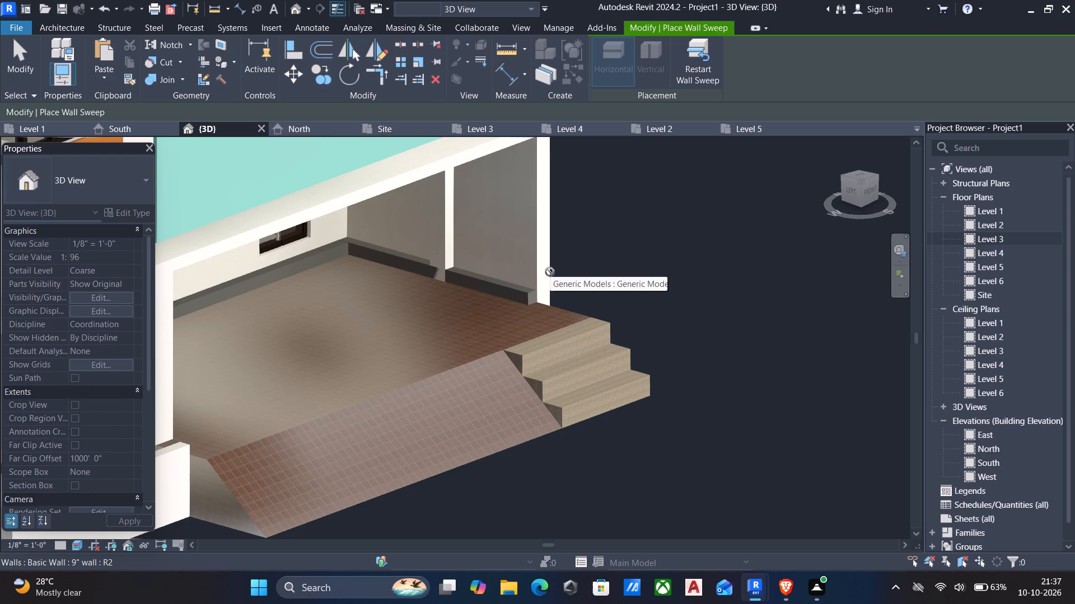
{"action": "scroll", "coordinate": [550, 272], "scroll_direction": "down", "scroll_amount": 3}
{"action": "middle_click_drag", "start_coordinate": [546, 278], "coordinate": [413, 265], "text": "shift"}
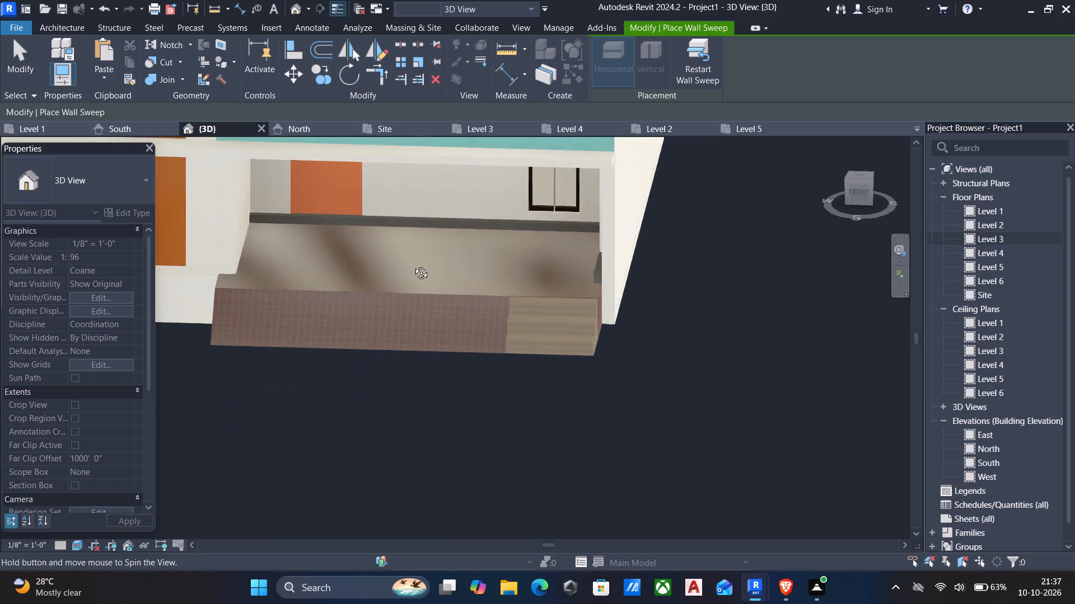
{"action": "middle_click_drag", "start_coordinate": [413, 265], "coordinate": [364, 230], "text": "shift"}
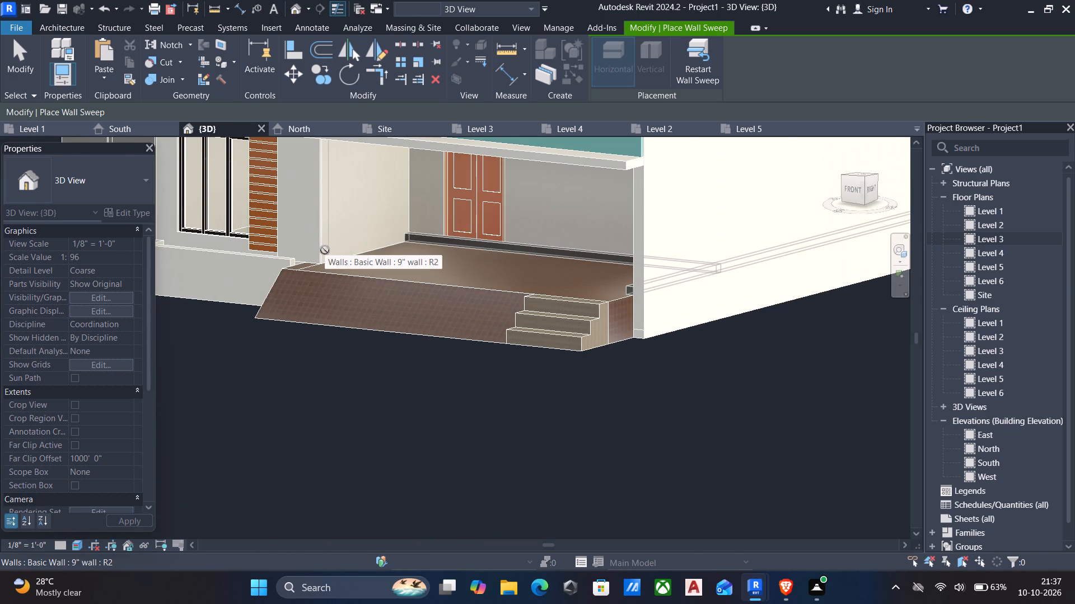
{"action": "left_click", "coordinate": [330, 252]}
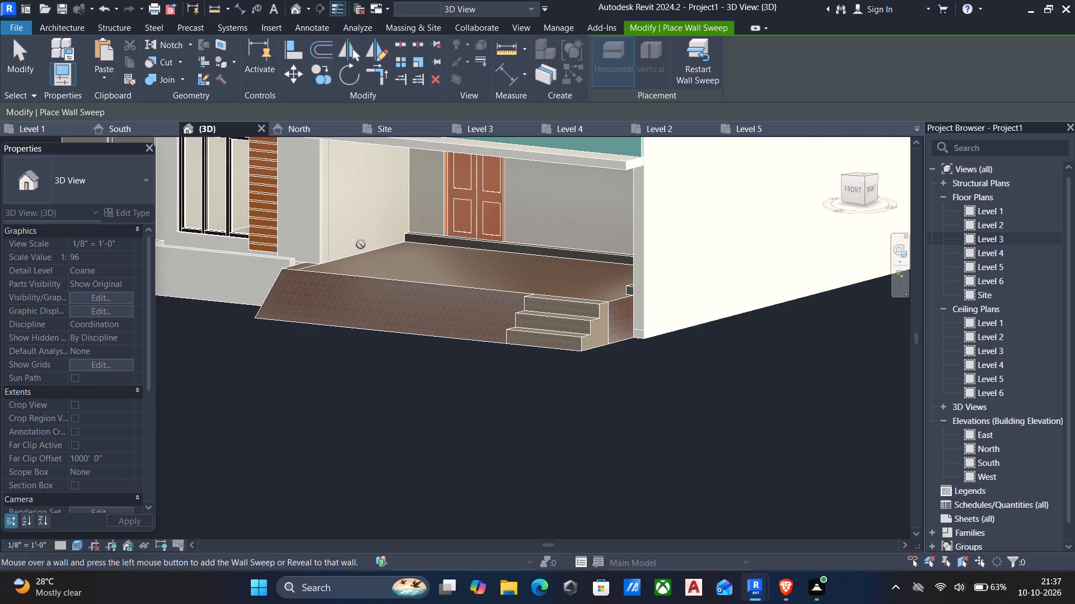
{"action": "scroll", "coordinate": [339, 256], "scroll_direction": "up", "scroll_amount": 6}
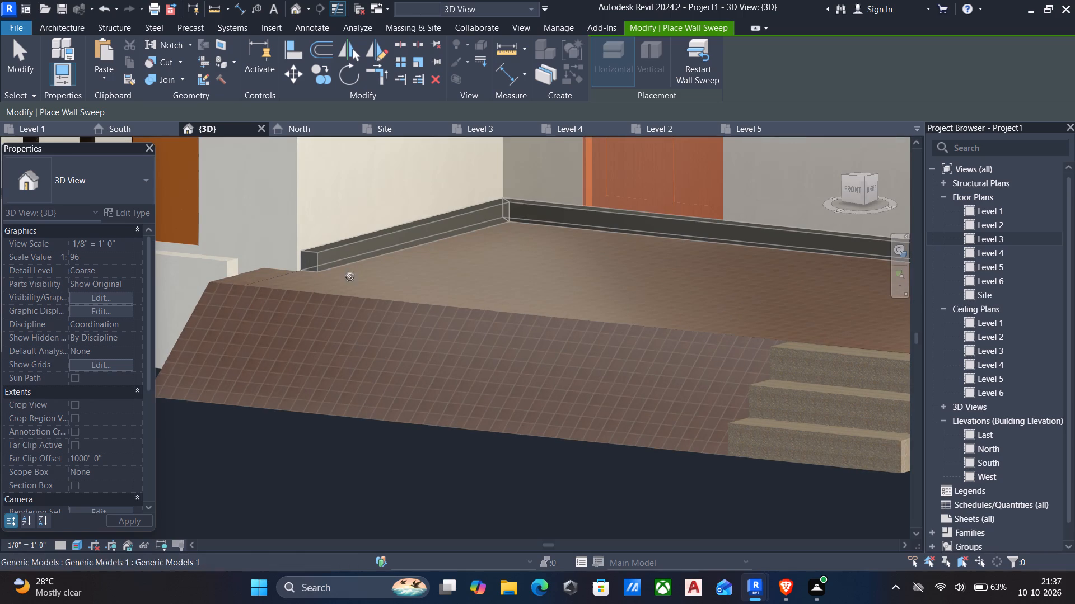
{"action": "scroll", "coordinate": [536, 302], "scroll_direction": "down", "scroll_amount": 5}
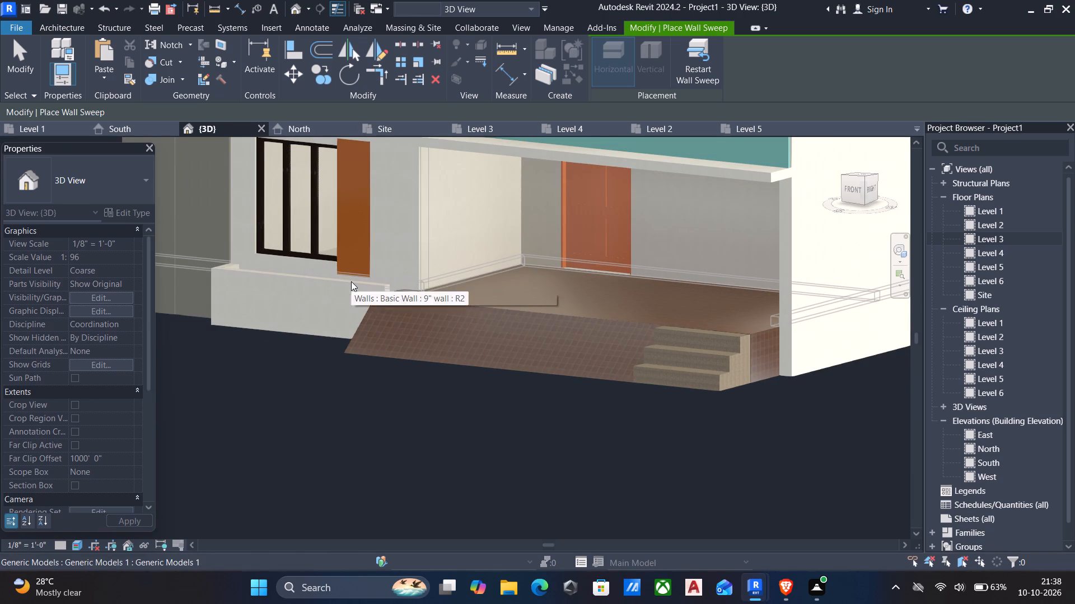
{"action": "middle_click_drag", "start_coordinate": [348, 284], "coordinate": [525, 390]}
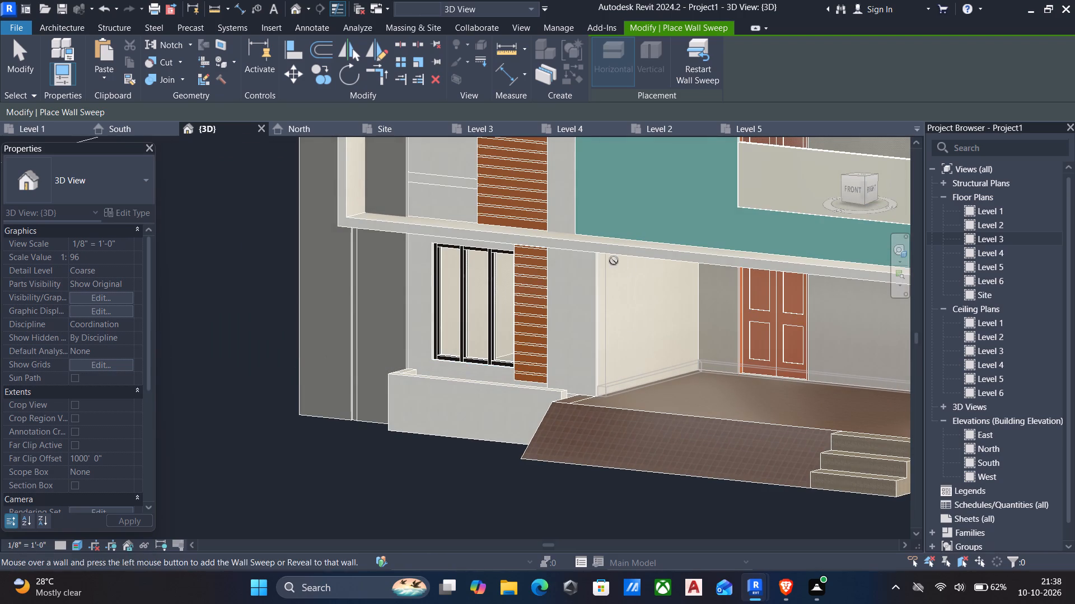
{"action": "scroll", "coordinate": [574, 405], "scroll_direction": "up", "scroll_amount": 6}
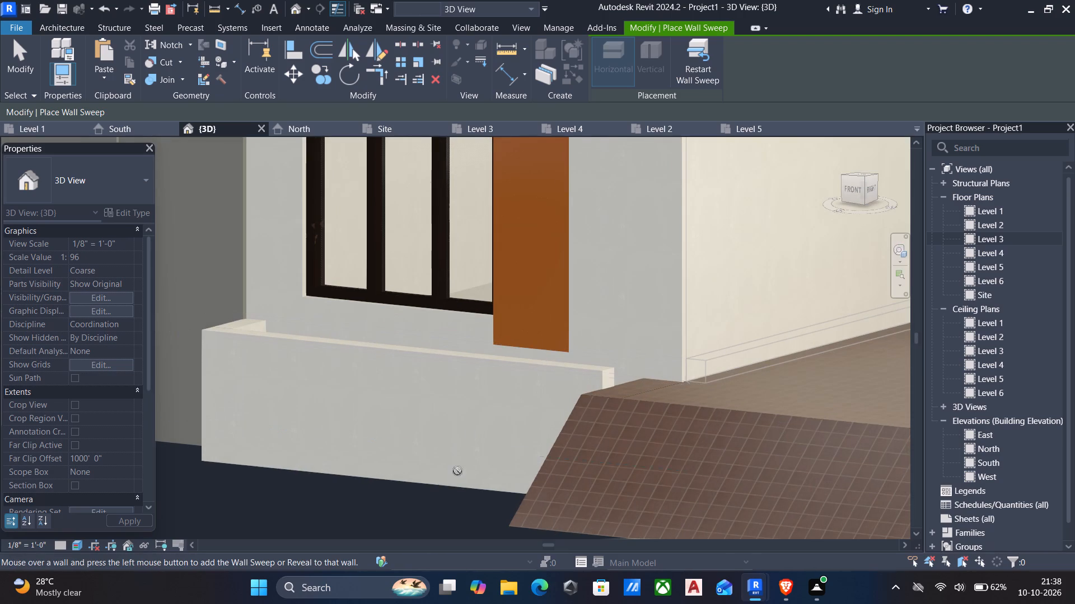
{"action": "key", "text": "Escape"}
Assign the mulions material to the Cornice wall sweep type used around the porch.
{"action": "scroll", "coordinate": [629, 429], "scroll_direction": "down", "scroll_amount": 5}
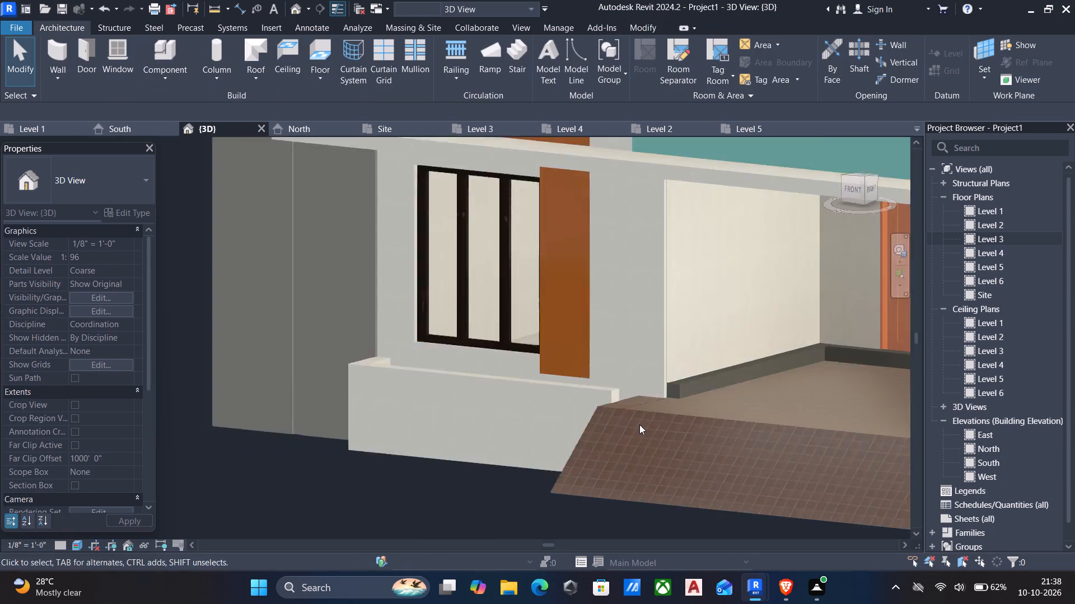
{"action": "scroll", "coordinate": [663, 406], "scroll_direction": "down", "scroll_amount": 5}
{"action": "middle_click_drag", "start_coordinate": [697, 395], "coordinate": [589, 384]}
{"action": "scroll", "coordinate": [614, 377], "scroll_direction": "up", "scroll_amount": 6}
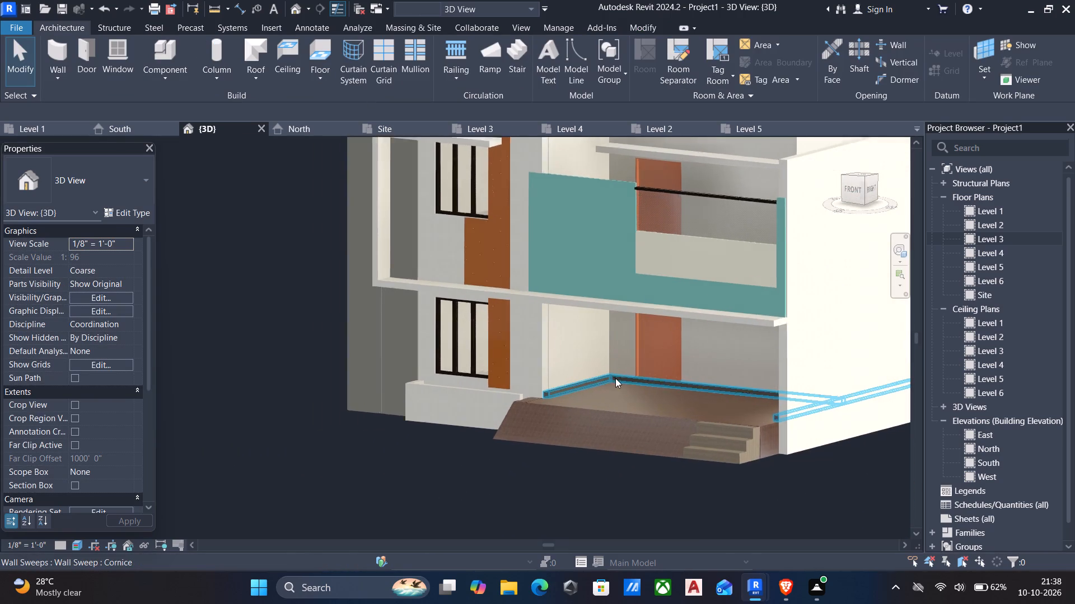
{"action": "left_click", "coordinate": [585, 380]}
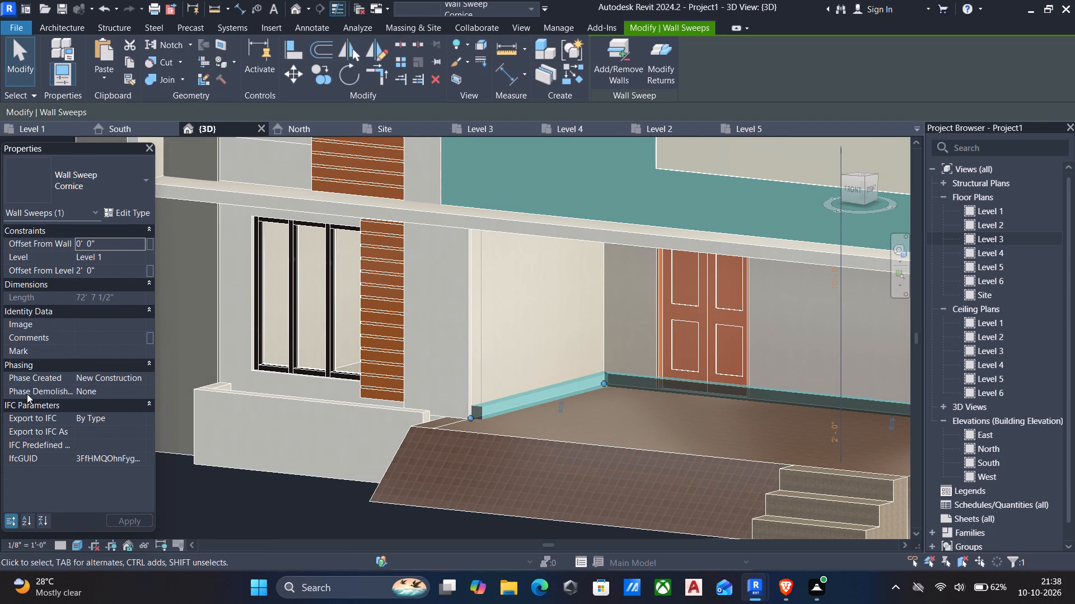
{"action": "left_click", "coordinate": [129, 211]}
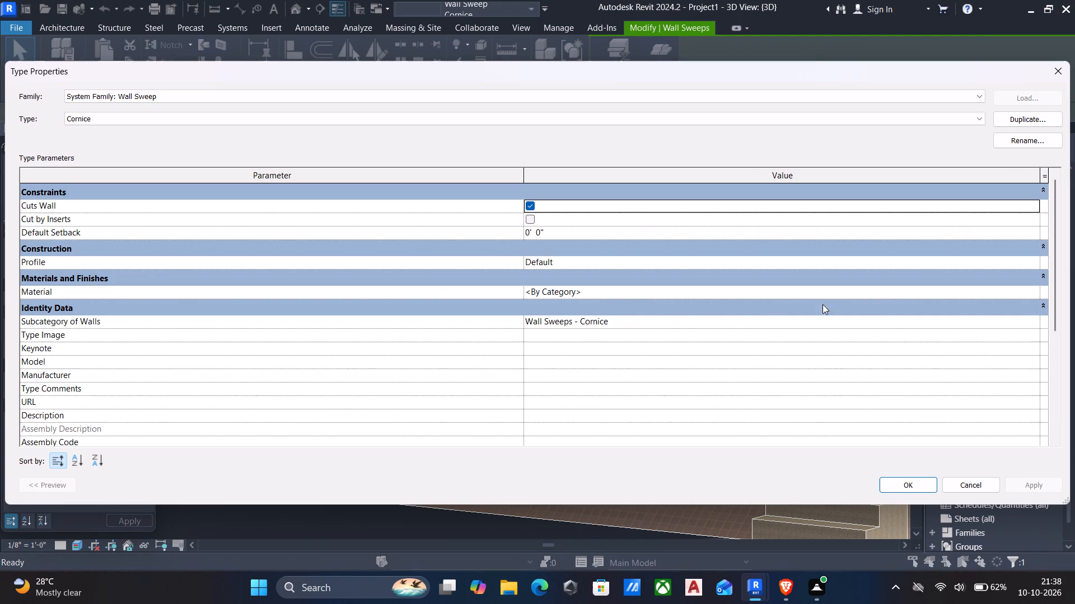
{"action": "left_click", "coordinate": [1031, 290]}
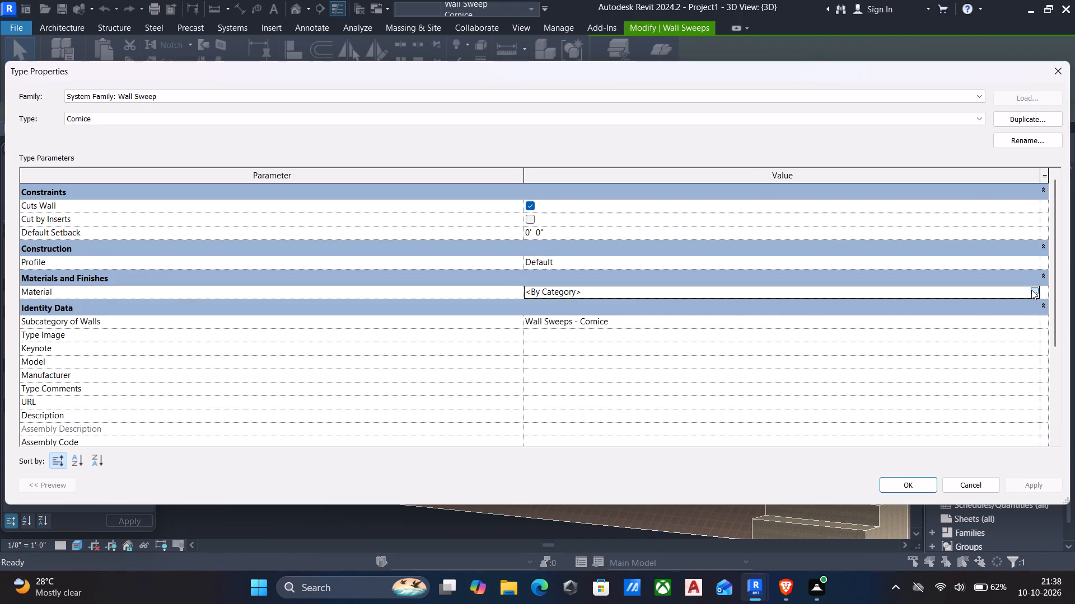
{"action": "scroll", "coordinate": [107, 286], "scroll_direction": "down", "scroll_amount": 5}
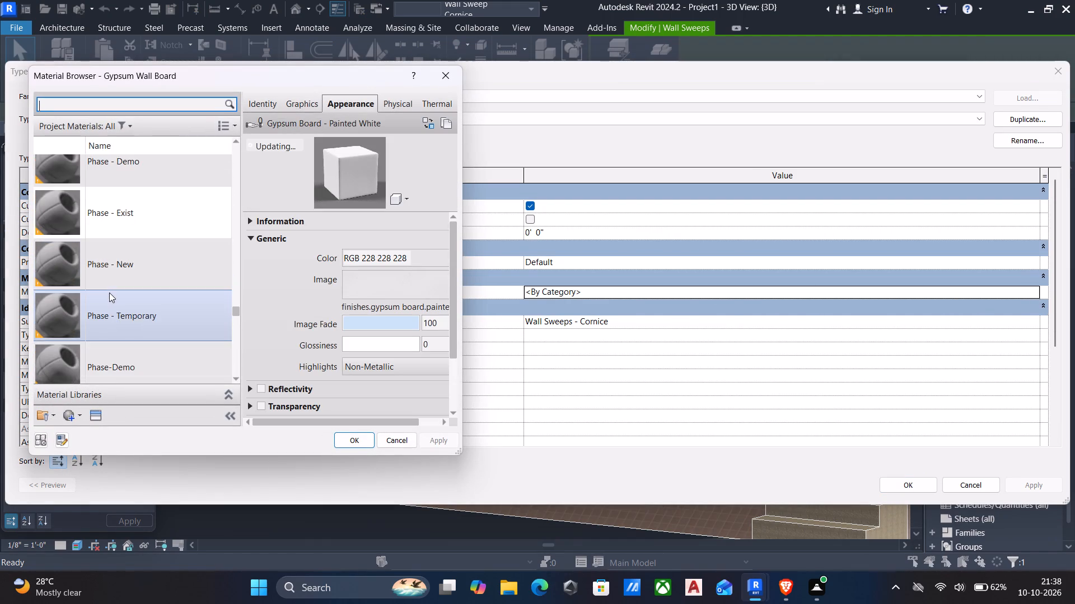
{"action": "scroll", "coordinate": [110, 292], "scroll_direction": "down", "scroll_amount": 20}
{"action": "scroll", "coordinate": [110, 290], "scroll_direction": "up", "scroll_amount": 2}
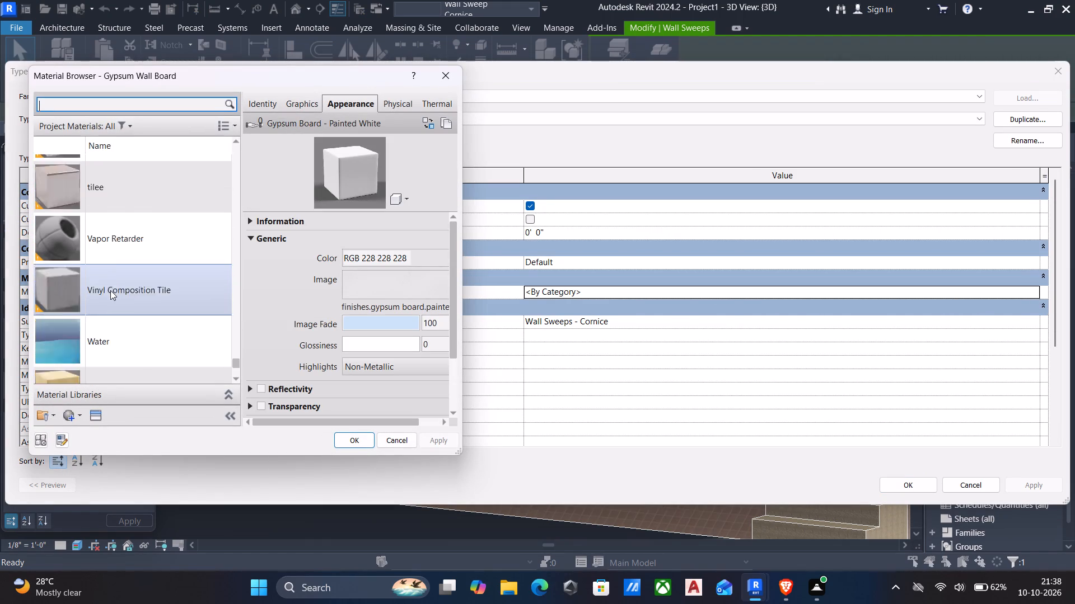
{"action": "scroll", "coordinate": [110, 290], "scroll_direction": "up", "scroll_amount": 10}
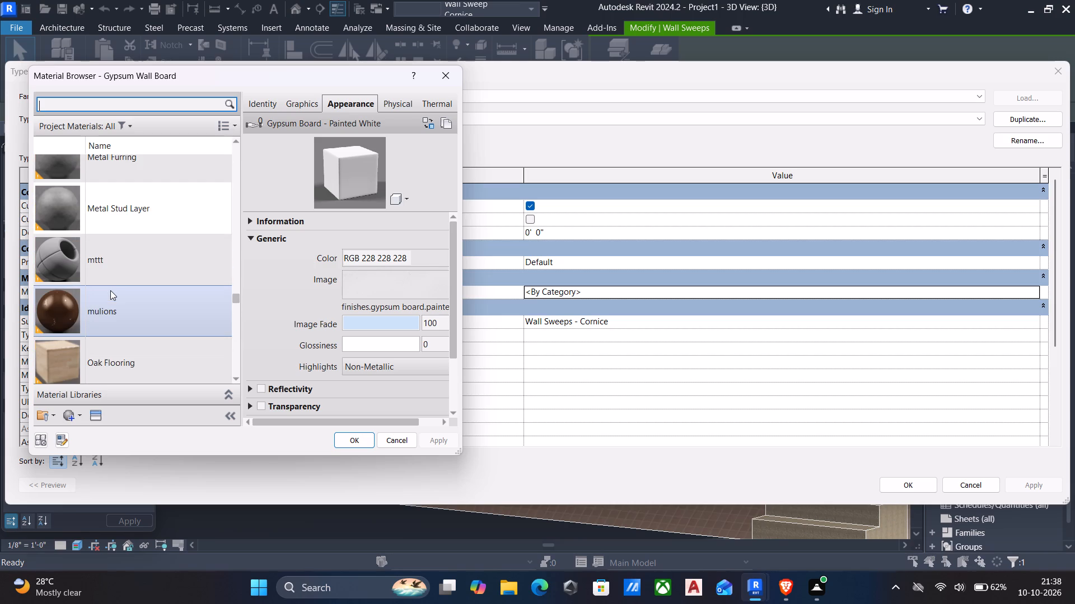
{"action": "left_click", "coordinate": [114, 299]}
{"action": "left_click", "coordinate": [350, 443]}
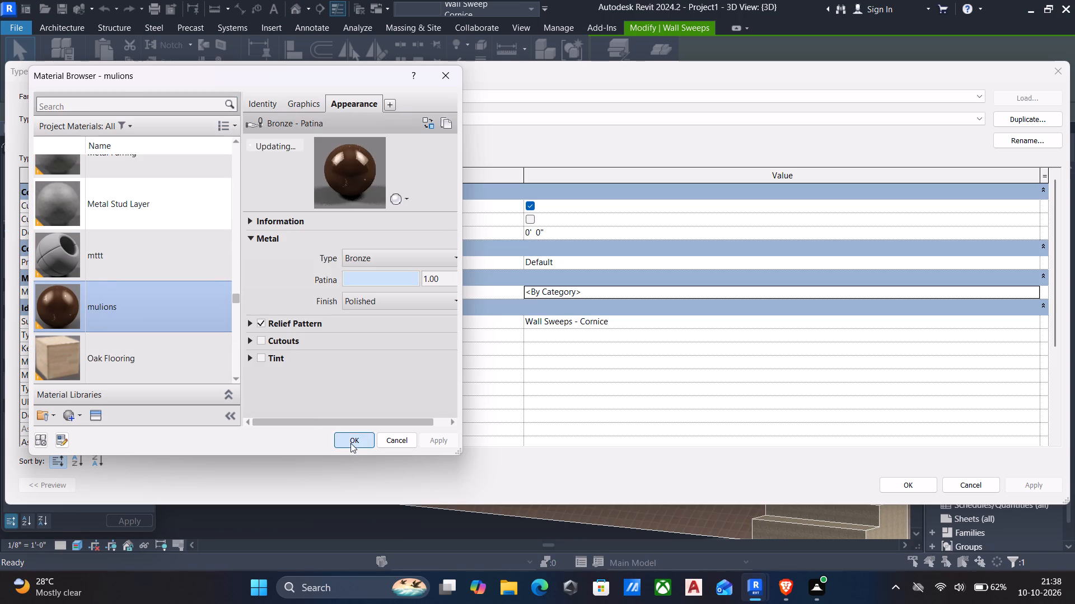
{"action": "left_click", "coordinate": [1042, 485]}
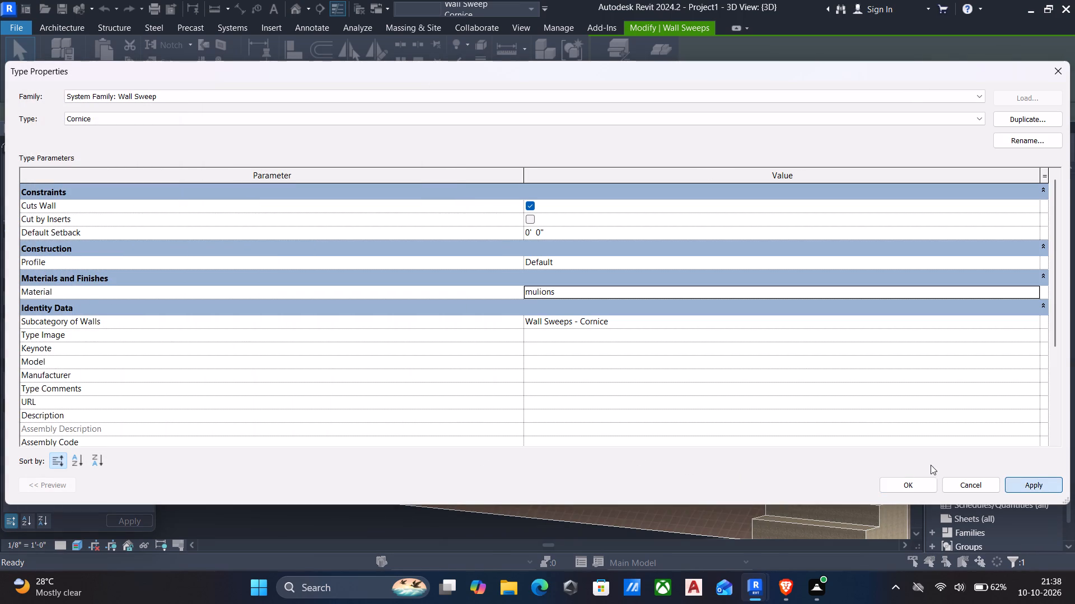
{"action": "left_click", "coordinate": [912, 482]}
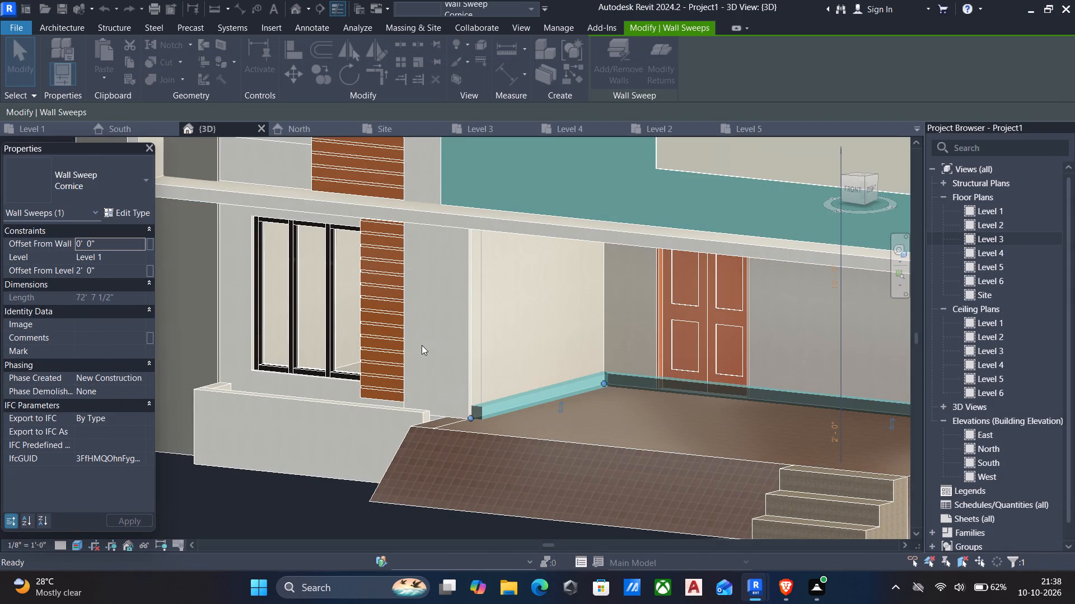
{"action": "key", "text": "Escape"}
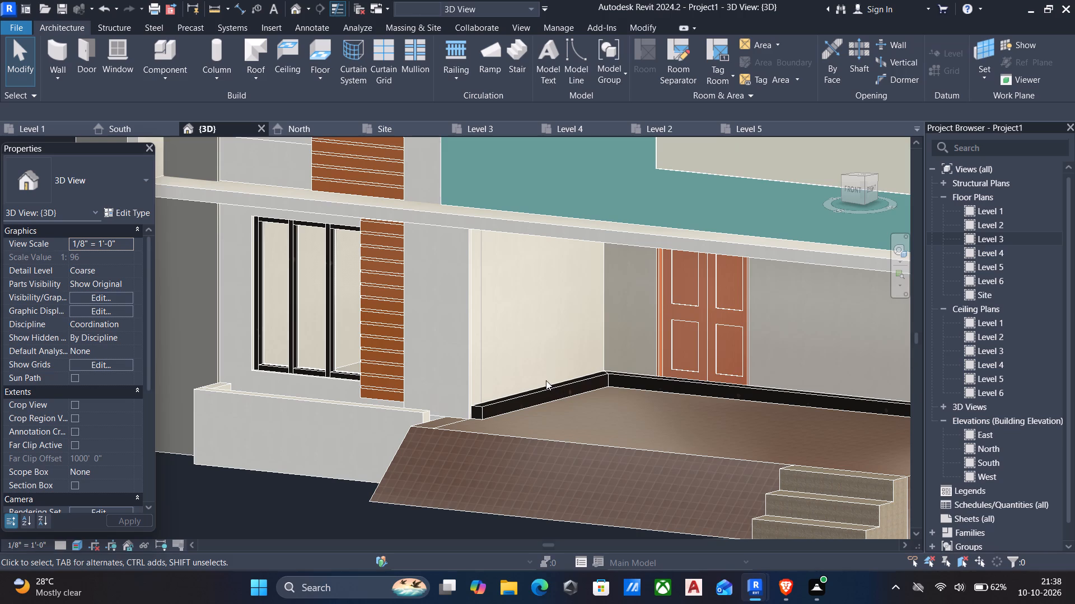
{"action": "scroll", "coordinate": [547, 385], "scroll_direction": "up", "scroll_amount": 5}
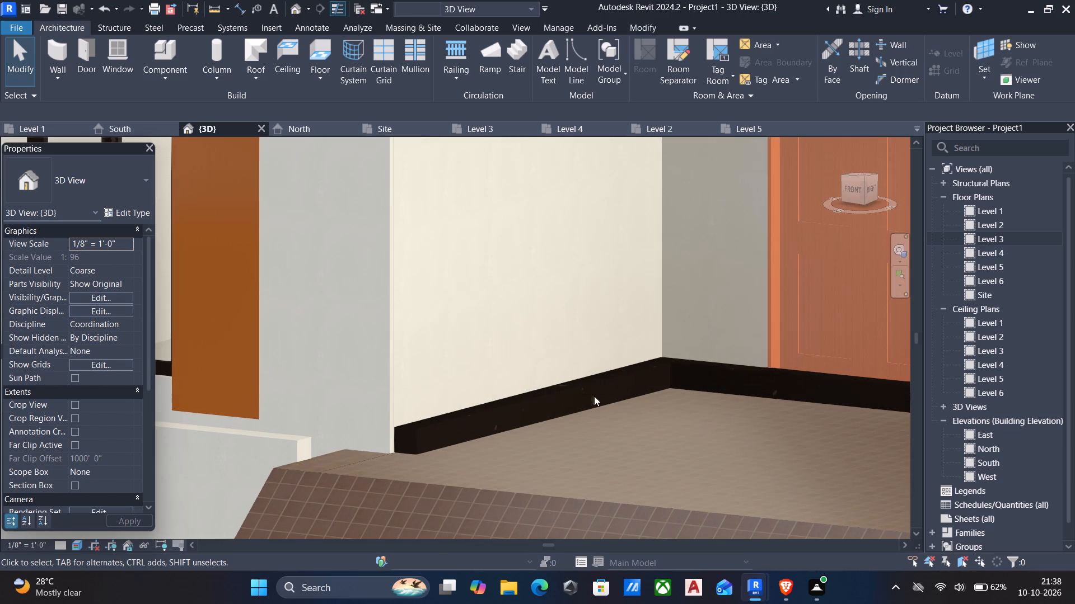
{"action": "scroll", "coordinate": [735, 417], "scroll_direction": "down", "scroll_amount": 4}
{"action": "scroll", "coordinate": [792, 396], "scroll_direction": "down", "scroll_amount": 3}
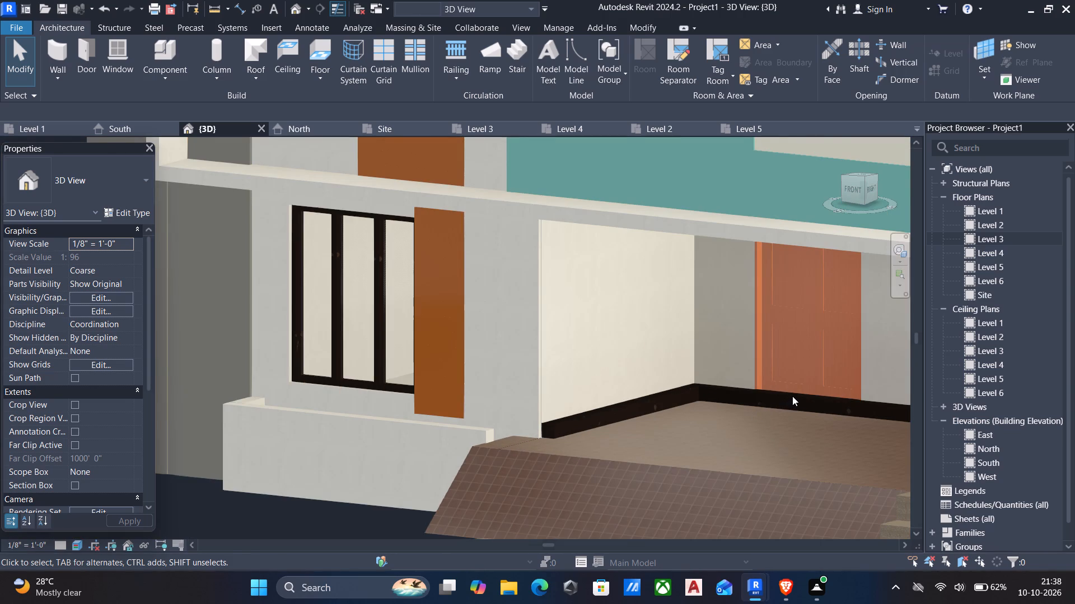
Remove the porch's rear wall, which holds the entrance door, from the existing Cornice wall sweep.
{"action": "scroll", "coordinate": [792, 396], "scroll_direction": "down", "scroll_amount": 3}
{"action": "middle_click_drag", "start_coordinate": [793, 396], "coordinate": [717, 401]}
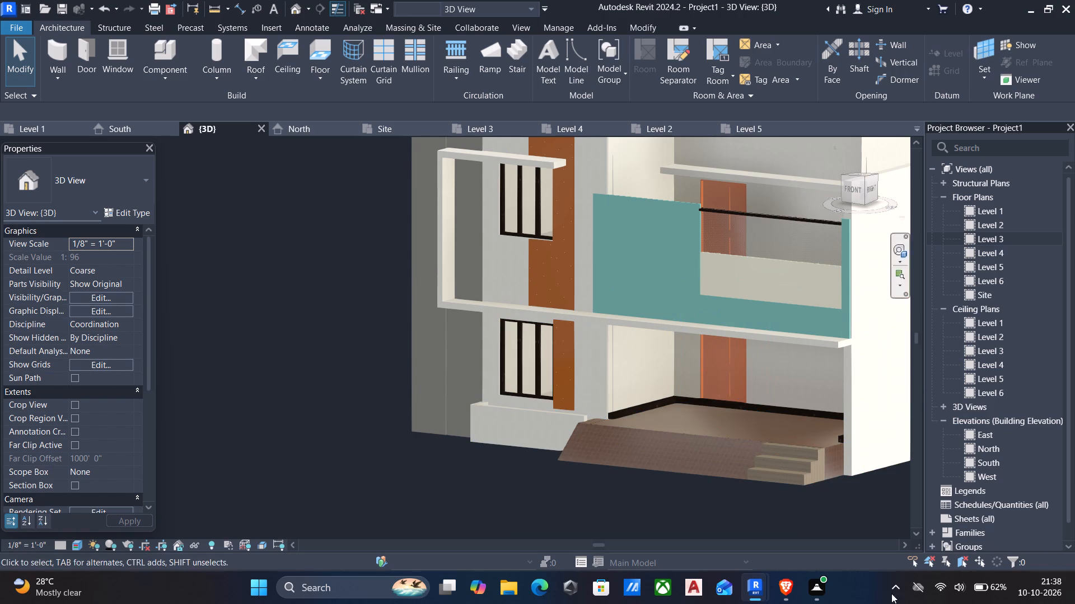
{"action": "left_click", "coordinate": [761, 411]}
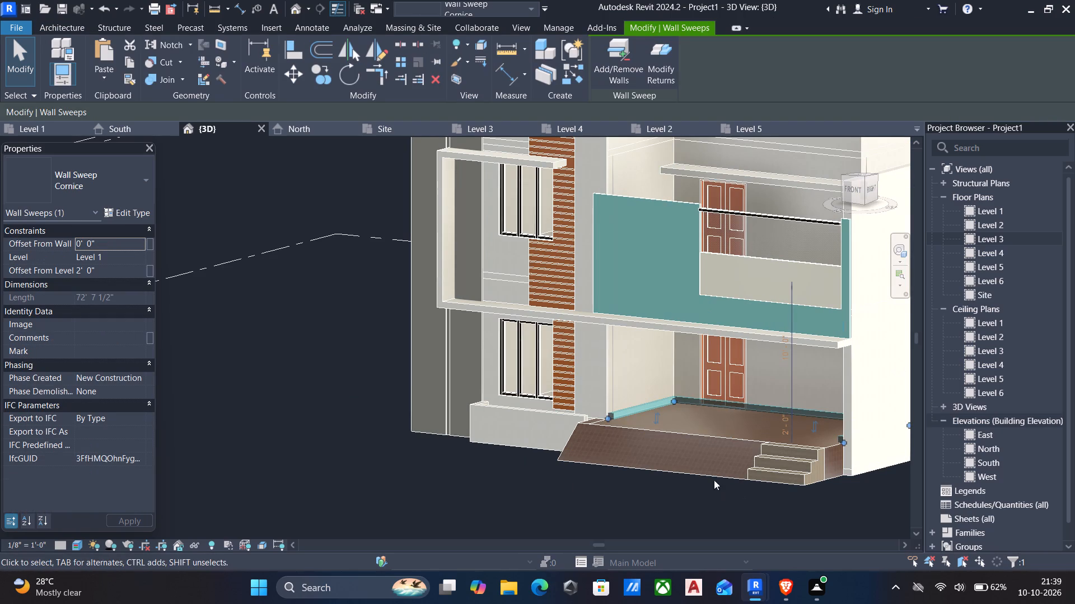
{"action": "scroll", "coordinate": [782, 383], "scroll_direction": "up", "scroll_amount": 6}
{"action": "scroll", "coordinate": [709, 404], "scroll_direction": "up", "scroll_amount": 6}
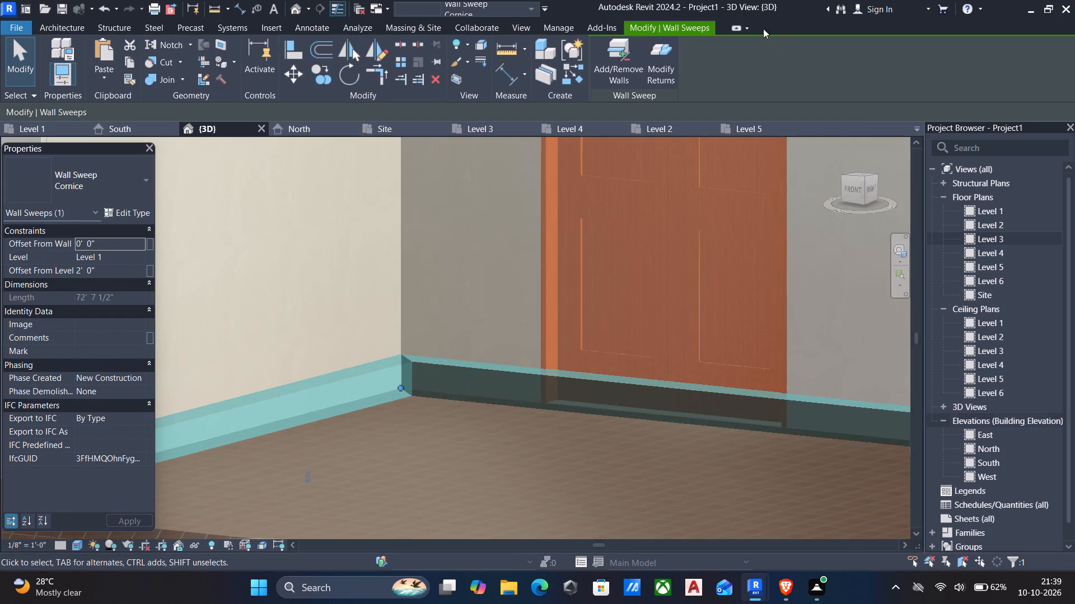
{"action": "left_click", "coordinate": [626, 68]}
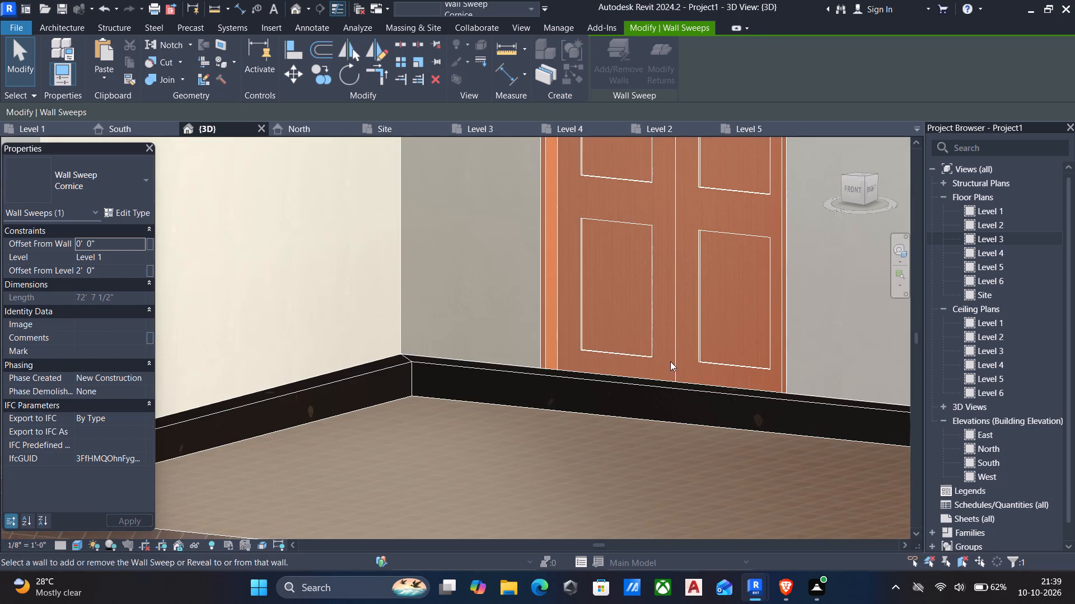
{"action": "left_click", "coordinate": [670, 391]}
{"action": "scroll", "coordinate": [667, 355], "scroll_direction": "down", "scroll_amount": 7}
{"action": "middle_click_drag", "start_coordinate": [666, 347], "coordinate": [601, 351]}
{"action": "scroll", "coordinate": [601, 350], "scroll_direction": "up", "scroll_amount": 1}
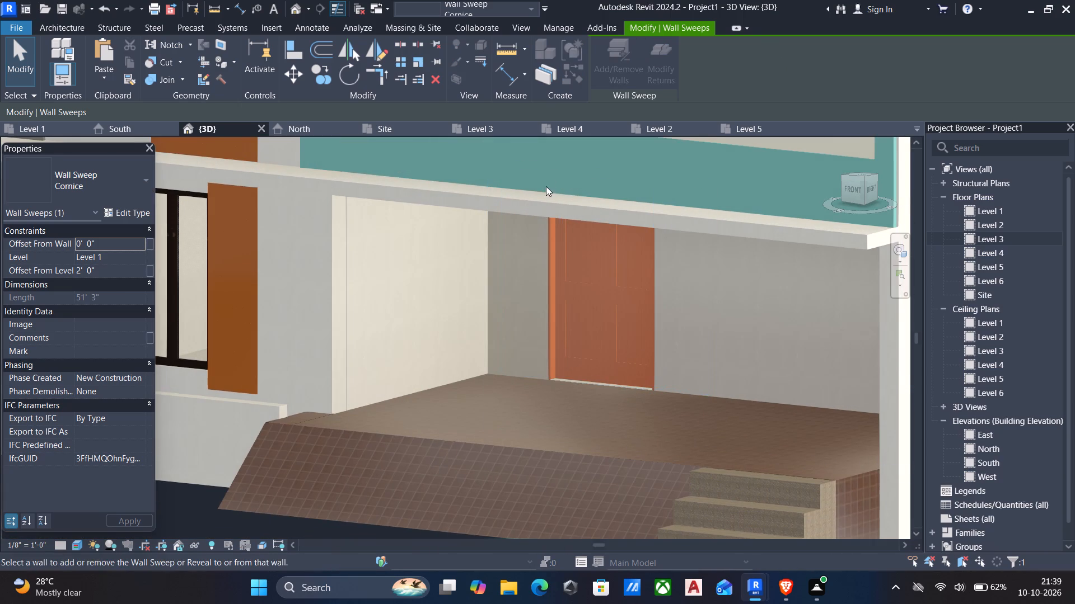
{"action": "scroll", "coordinate": [535, 374], "scroll_direction": "up", "scroll_amount": 5}
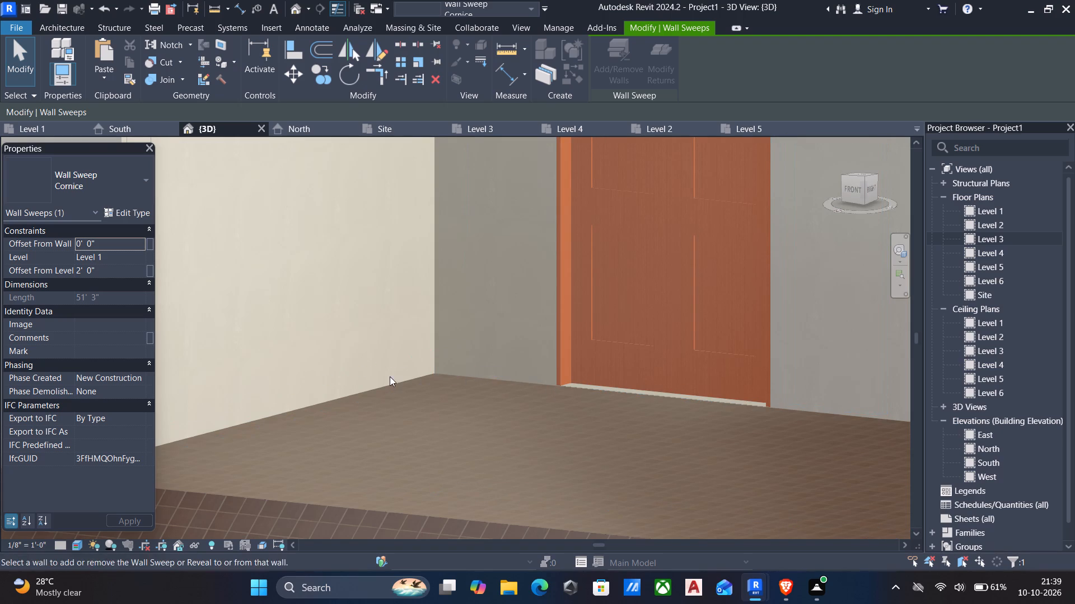
{"action": "left_click", "coordinate": [524, 376]}
{"action": "scroll", "coordinate": [756, 368], "scroll_direction": "down", "scroll_amount": 6}
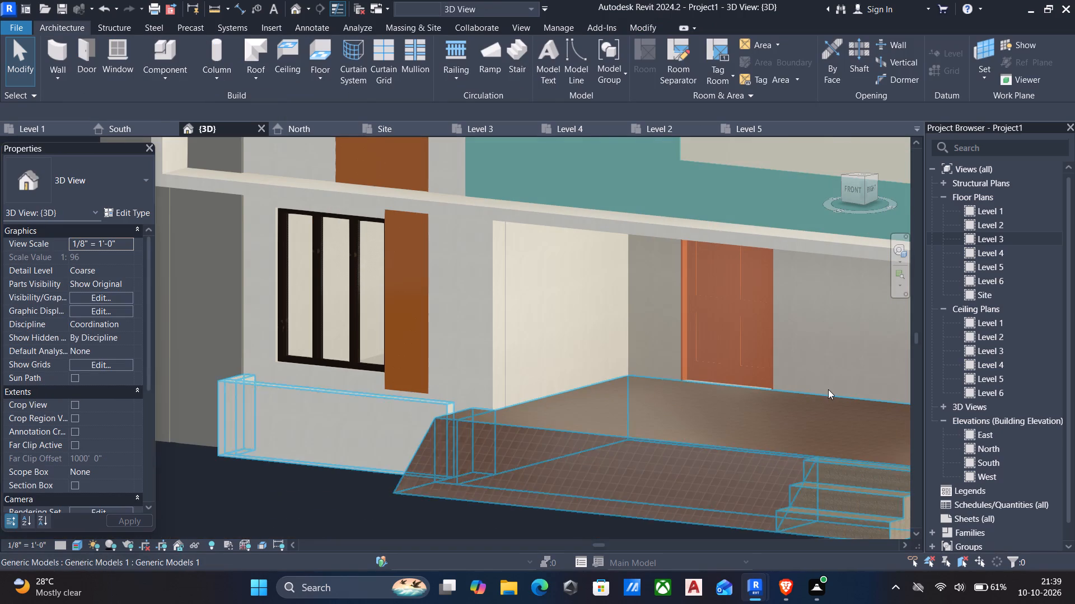
{"action": "left_click", "coordinate": [831, 384]}
{"action": "scroll", "coordinate": [800, 370], "scroll_direction": "down", "scroll_amount": 3}
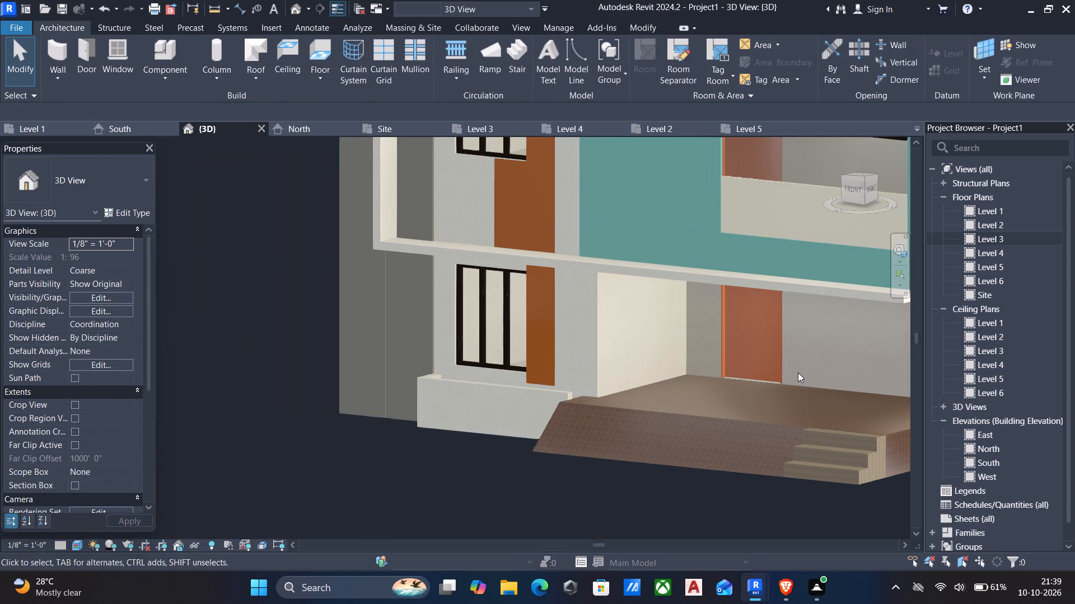
Place a separate horizontal Cornice wall sweep at floor level along the porch's rear wall, broken at the entrance door, and end placement.
{"action": "middle_click_drag", "start_coordinate": [798, 372], "coordinate": [901, 394], "text": "shift"}
{"action": "scroll", "coordinate": [798, 372], "scroll_direction": "down", "scroll_amount": 1, "text": "shift"}
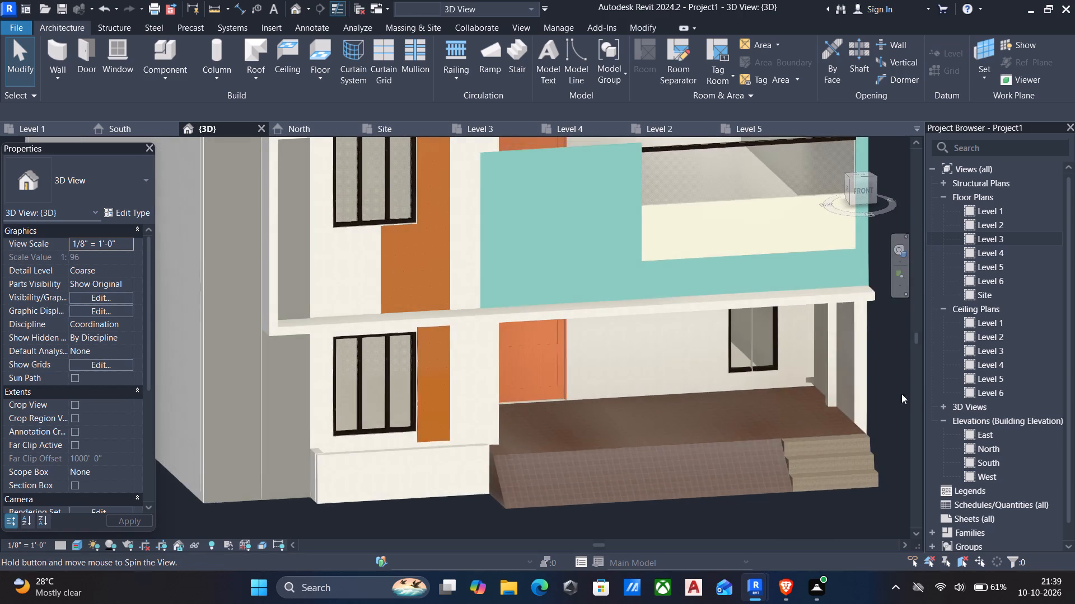
{"action": "scroll", "coordinate": [824, 393], "scroll_direction": "up", "scroll_amount": 6}
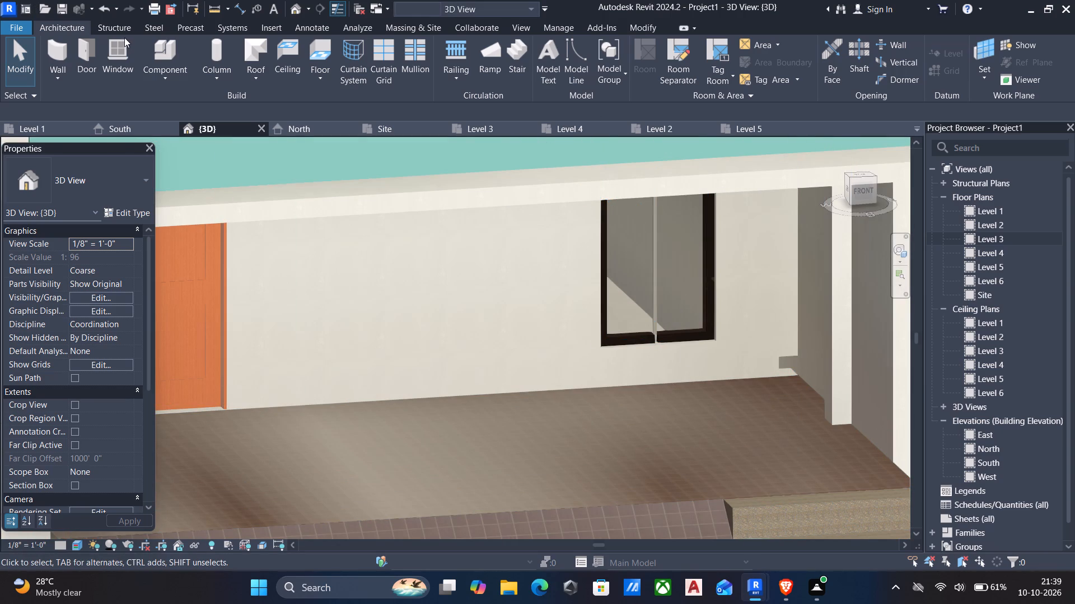
{"action": "left_click", "coordinate": [53, 83]}
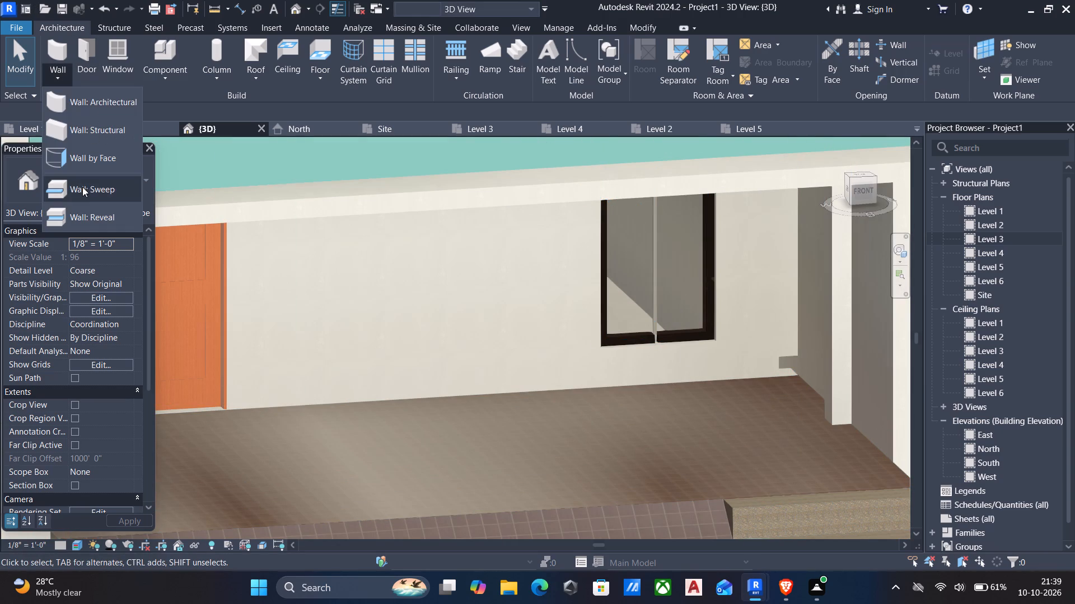
{"action": "left_click_drag", "start_coordinate": [87, 188], "coordinate": [99, 187]}
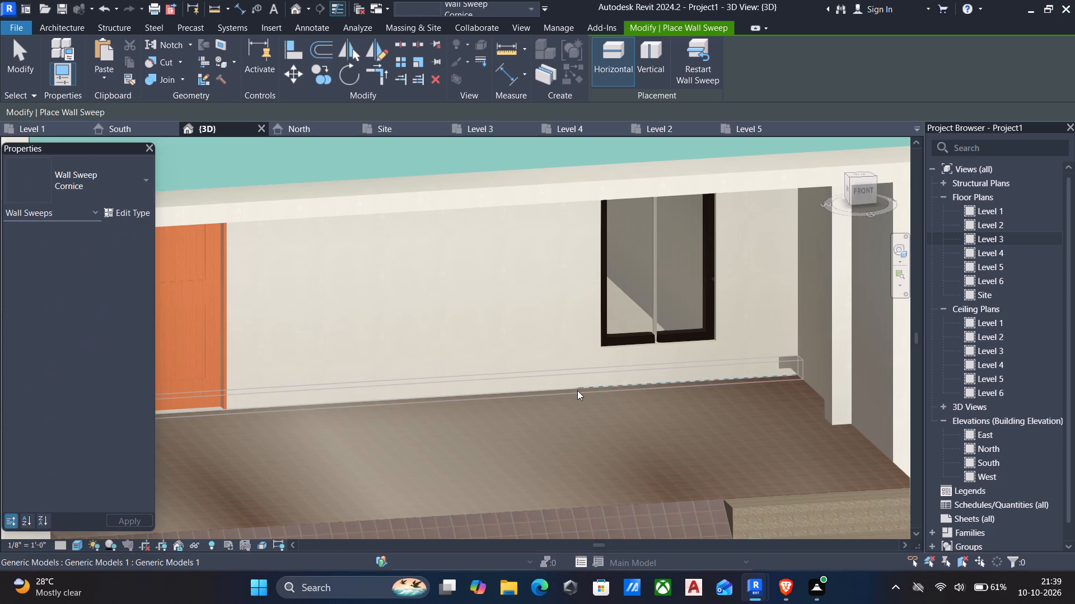
{"action": "scroll", "coordinate": [251, 405], "scroll_direction": "down", "scroll_amount": 1}
{"action": "middle_click_drag", "start_coordinate": [250, 388], "coordinate": [546, 323]}
{"action": "left_click_drag", "start_coordinate": [473, 338], "coordinate": [542, 326]}
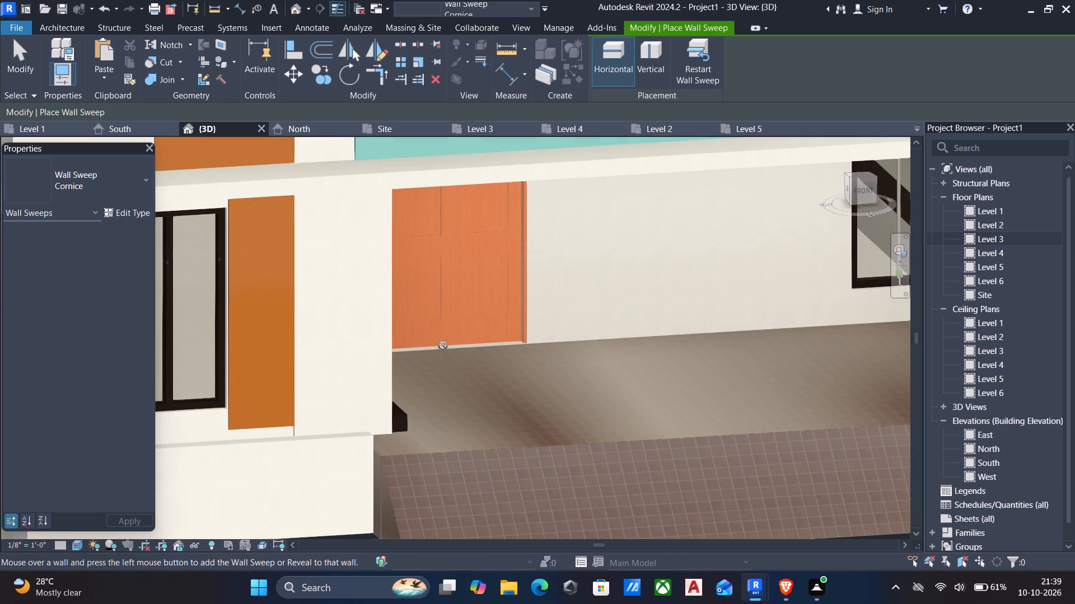
{"action": "scroll", "coordinate": [441, 344], "scroll_direction": "up", "scroll_amount": 6}
{"action": "scroll", "coordinate": [545, 324], "scroll_direction": "up", "scroll_amount": 6}
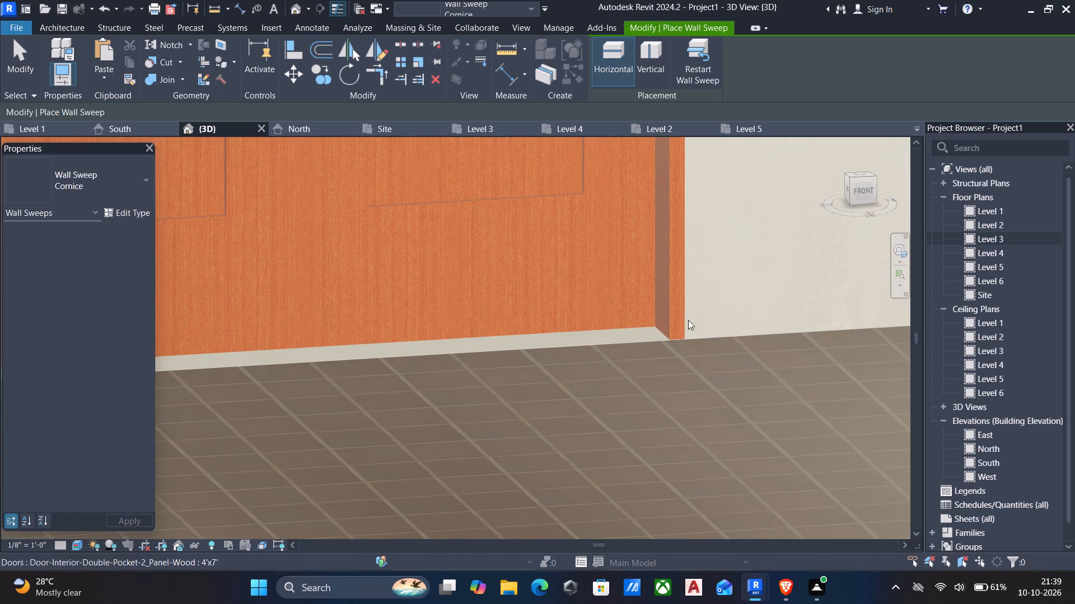
{"action": "left_click", "coordinate": [708, 325]}
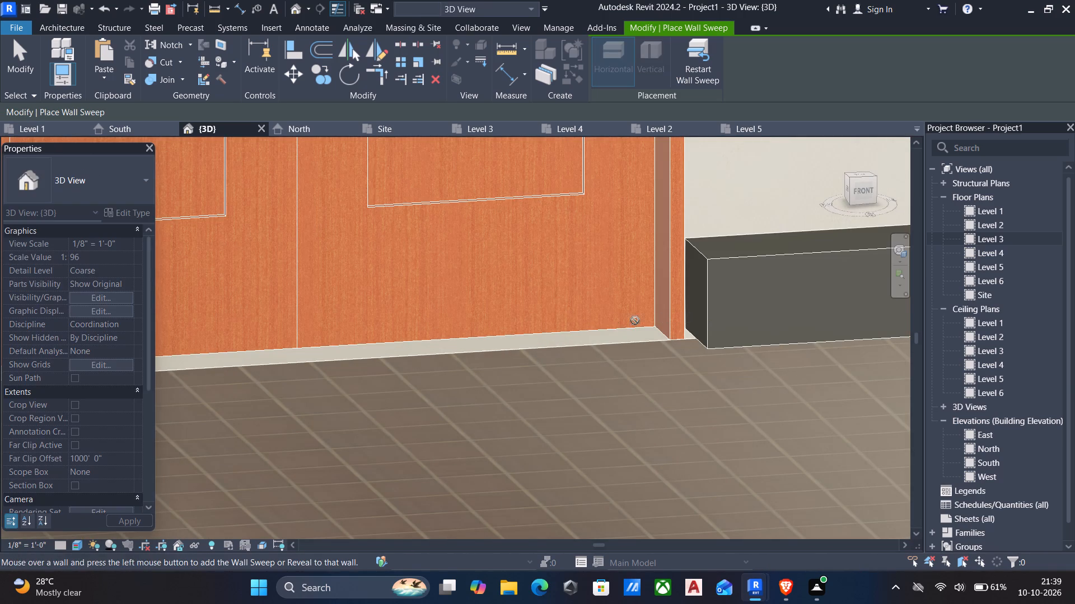
{"action": "middle_click_drag", "start_coordinate": [574, 325], "coordinate": [908, 282]}
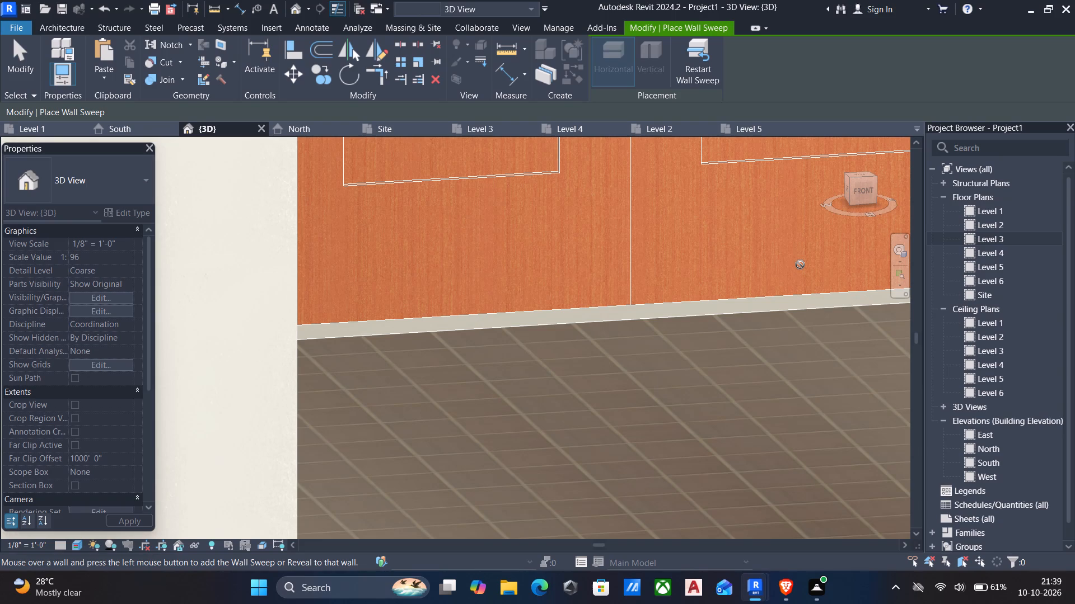
{"action": "middle_click_drag", "start_coordinate": [792, 270], "coordinate": [740, 237], "text": "shift"}
{"action": "scroll", "coordinate": [729, 204], "scroll_direction": "down", "scroll_amount": 7}
{"action": "middle_click_drag", "start_coordinate": [728, 204], "coordinate": [648, 251]}
{"action": "scroll", "coordinate": [648, 250], "scroll_direction": "up", "scroll_amount": 1}
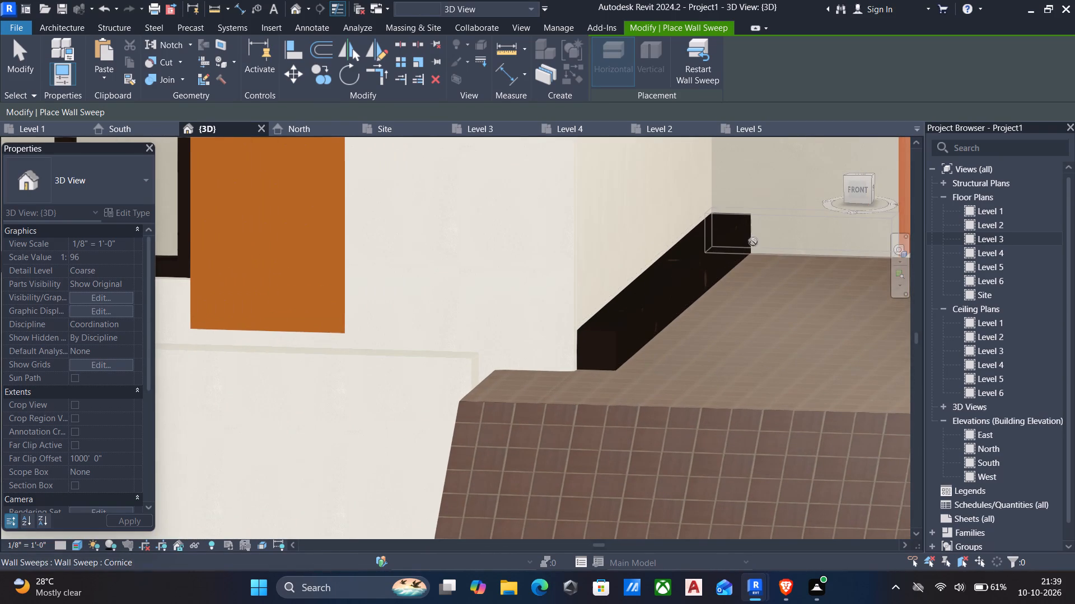
{"action": "middle_click_drag", "start_coordinate": [753, 242], "coordinate": [421, 358]}
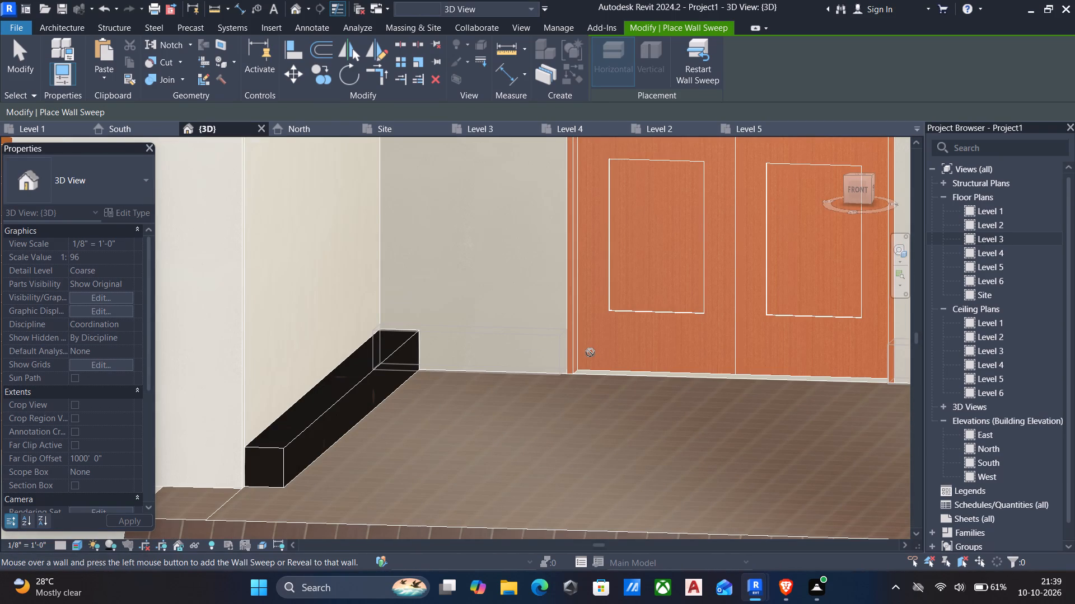
{"action": "key", "text": "Escape"}
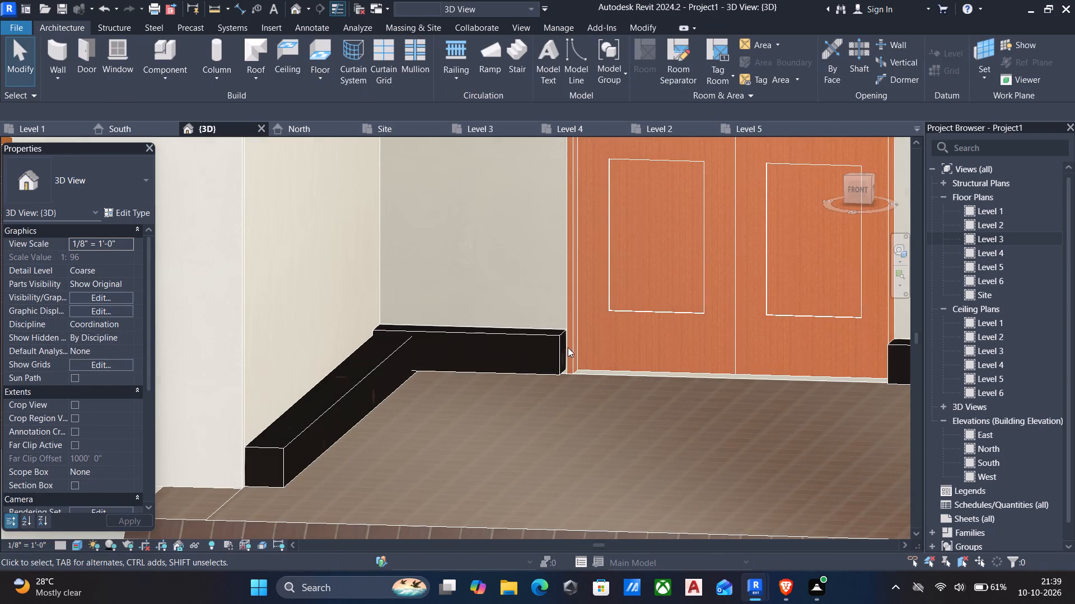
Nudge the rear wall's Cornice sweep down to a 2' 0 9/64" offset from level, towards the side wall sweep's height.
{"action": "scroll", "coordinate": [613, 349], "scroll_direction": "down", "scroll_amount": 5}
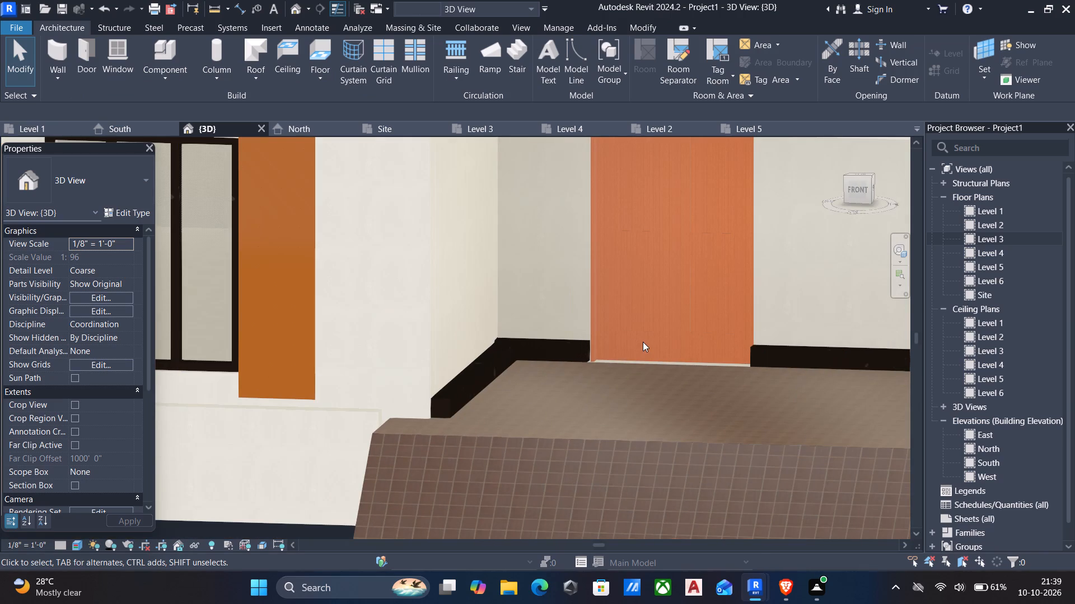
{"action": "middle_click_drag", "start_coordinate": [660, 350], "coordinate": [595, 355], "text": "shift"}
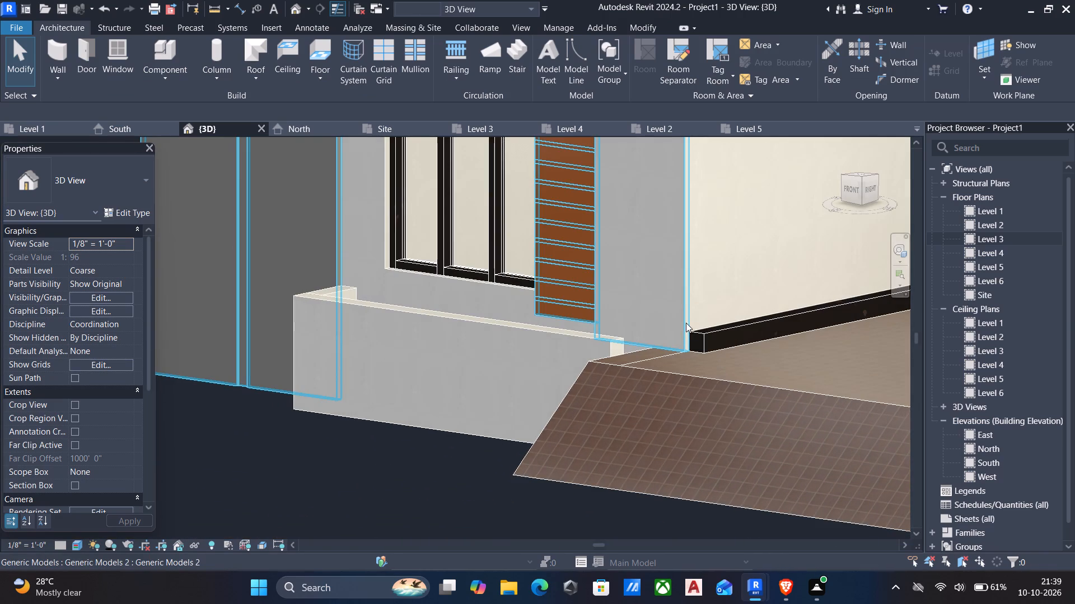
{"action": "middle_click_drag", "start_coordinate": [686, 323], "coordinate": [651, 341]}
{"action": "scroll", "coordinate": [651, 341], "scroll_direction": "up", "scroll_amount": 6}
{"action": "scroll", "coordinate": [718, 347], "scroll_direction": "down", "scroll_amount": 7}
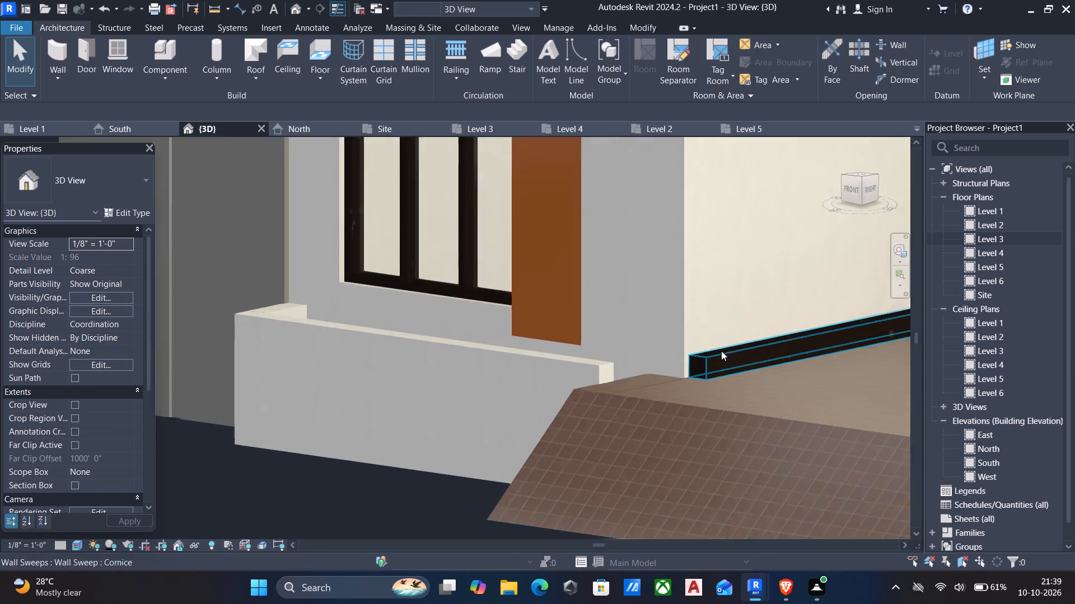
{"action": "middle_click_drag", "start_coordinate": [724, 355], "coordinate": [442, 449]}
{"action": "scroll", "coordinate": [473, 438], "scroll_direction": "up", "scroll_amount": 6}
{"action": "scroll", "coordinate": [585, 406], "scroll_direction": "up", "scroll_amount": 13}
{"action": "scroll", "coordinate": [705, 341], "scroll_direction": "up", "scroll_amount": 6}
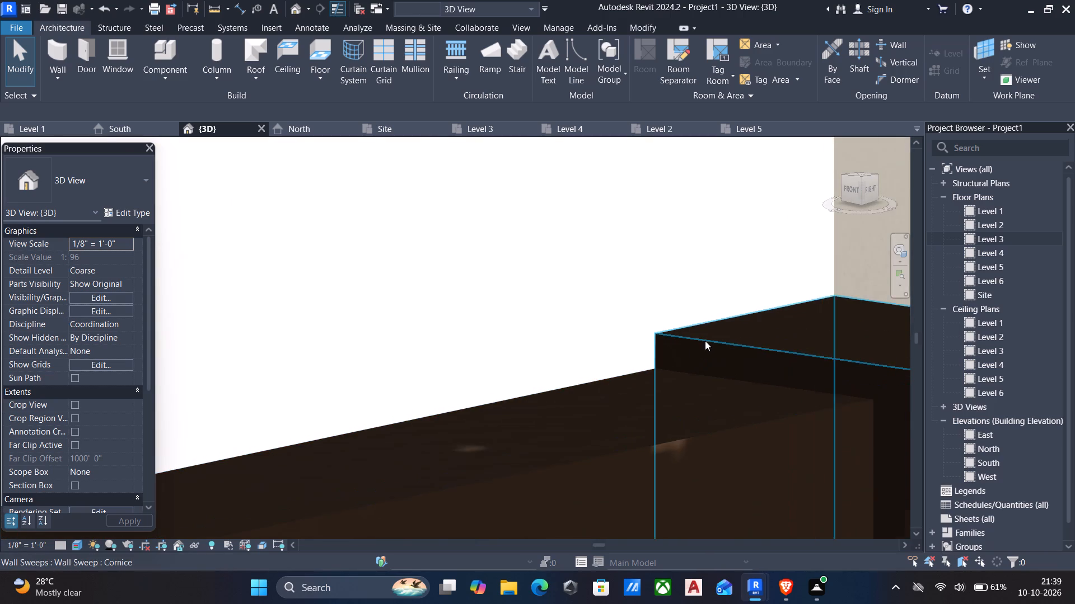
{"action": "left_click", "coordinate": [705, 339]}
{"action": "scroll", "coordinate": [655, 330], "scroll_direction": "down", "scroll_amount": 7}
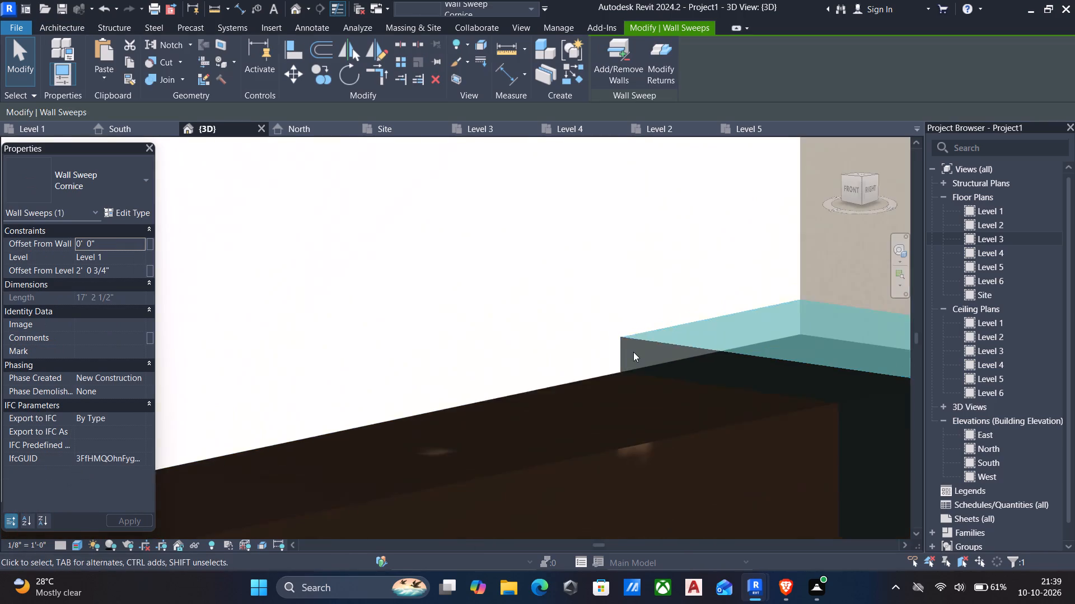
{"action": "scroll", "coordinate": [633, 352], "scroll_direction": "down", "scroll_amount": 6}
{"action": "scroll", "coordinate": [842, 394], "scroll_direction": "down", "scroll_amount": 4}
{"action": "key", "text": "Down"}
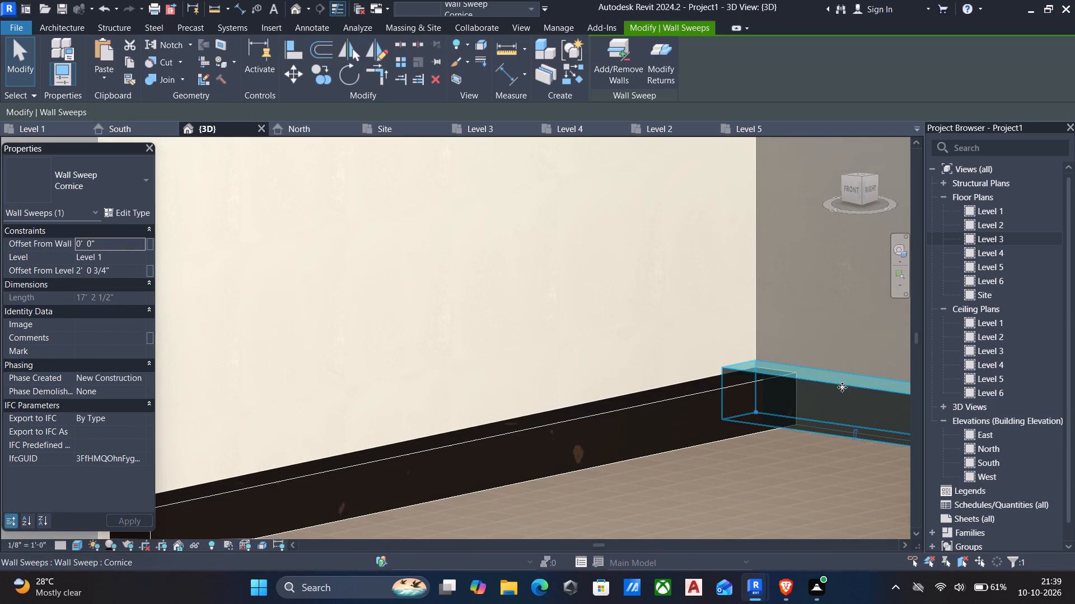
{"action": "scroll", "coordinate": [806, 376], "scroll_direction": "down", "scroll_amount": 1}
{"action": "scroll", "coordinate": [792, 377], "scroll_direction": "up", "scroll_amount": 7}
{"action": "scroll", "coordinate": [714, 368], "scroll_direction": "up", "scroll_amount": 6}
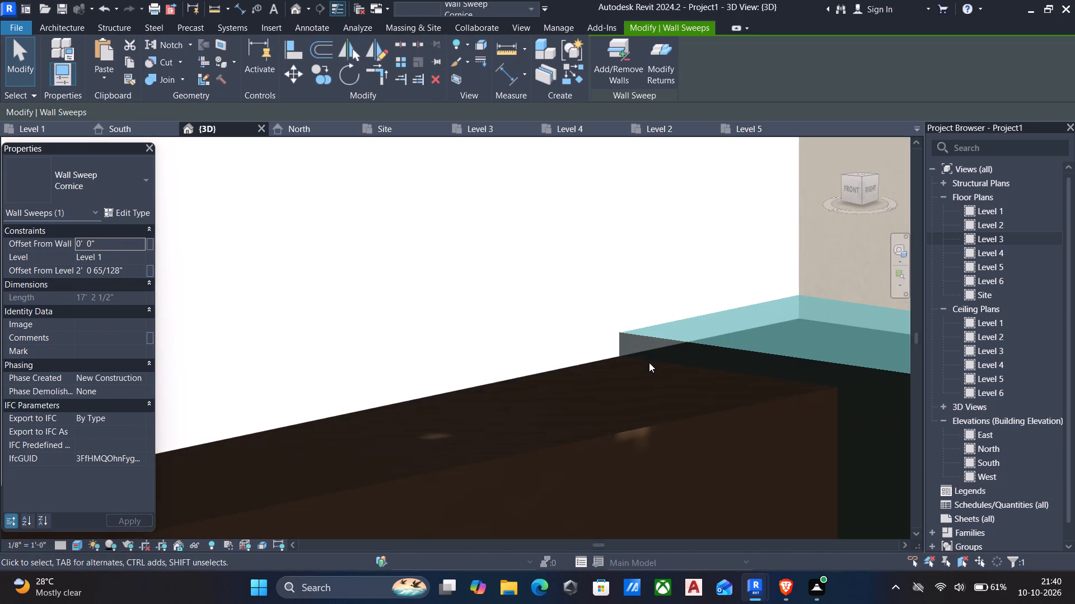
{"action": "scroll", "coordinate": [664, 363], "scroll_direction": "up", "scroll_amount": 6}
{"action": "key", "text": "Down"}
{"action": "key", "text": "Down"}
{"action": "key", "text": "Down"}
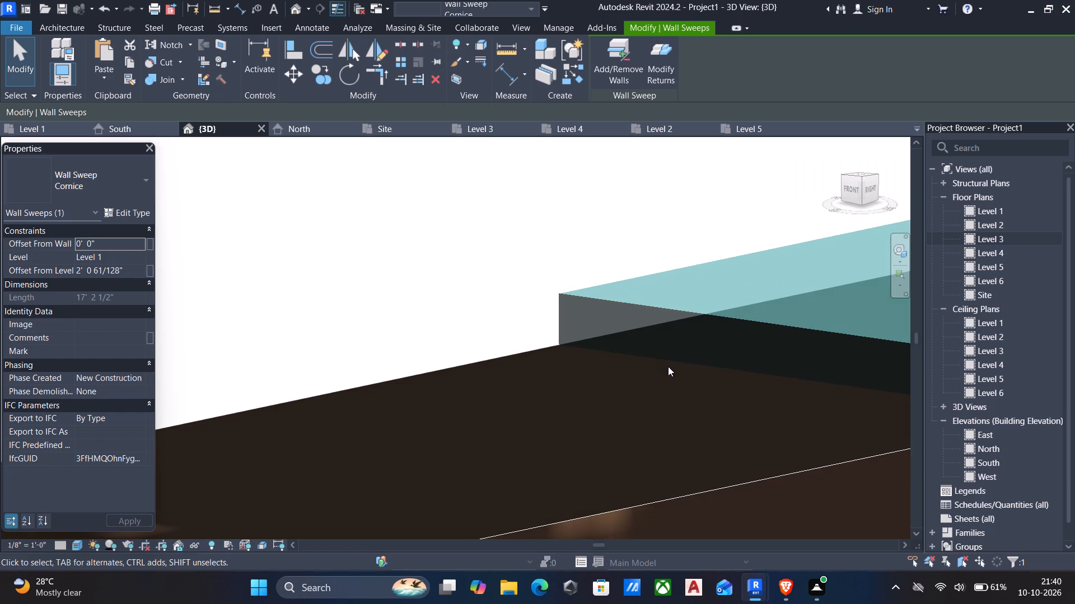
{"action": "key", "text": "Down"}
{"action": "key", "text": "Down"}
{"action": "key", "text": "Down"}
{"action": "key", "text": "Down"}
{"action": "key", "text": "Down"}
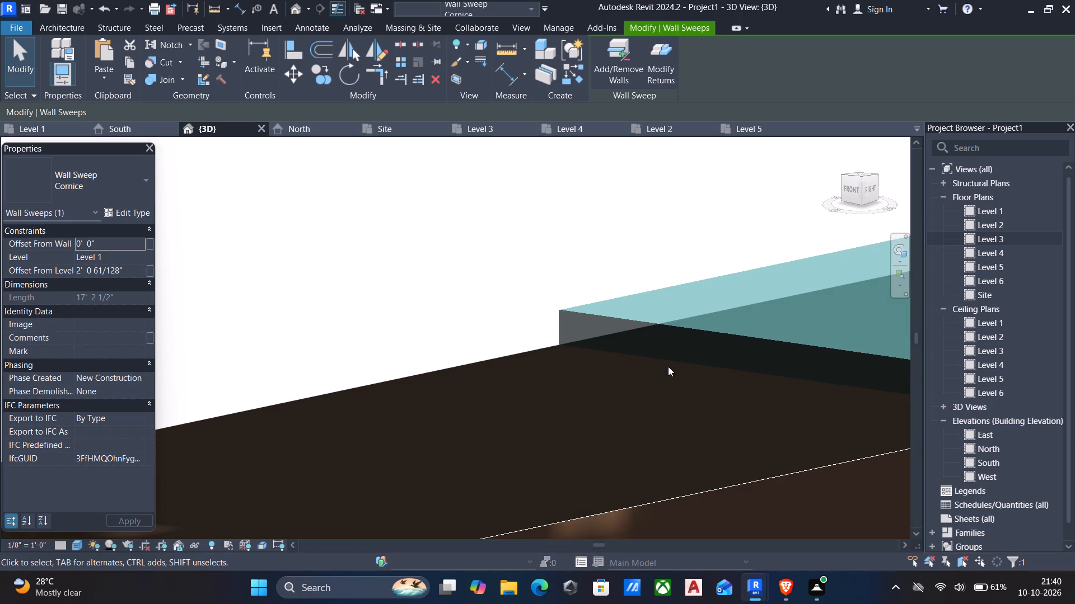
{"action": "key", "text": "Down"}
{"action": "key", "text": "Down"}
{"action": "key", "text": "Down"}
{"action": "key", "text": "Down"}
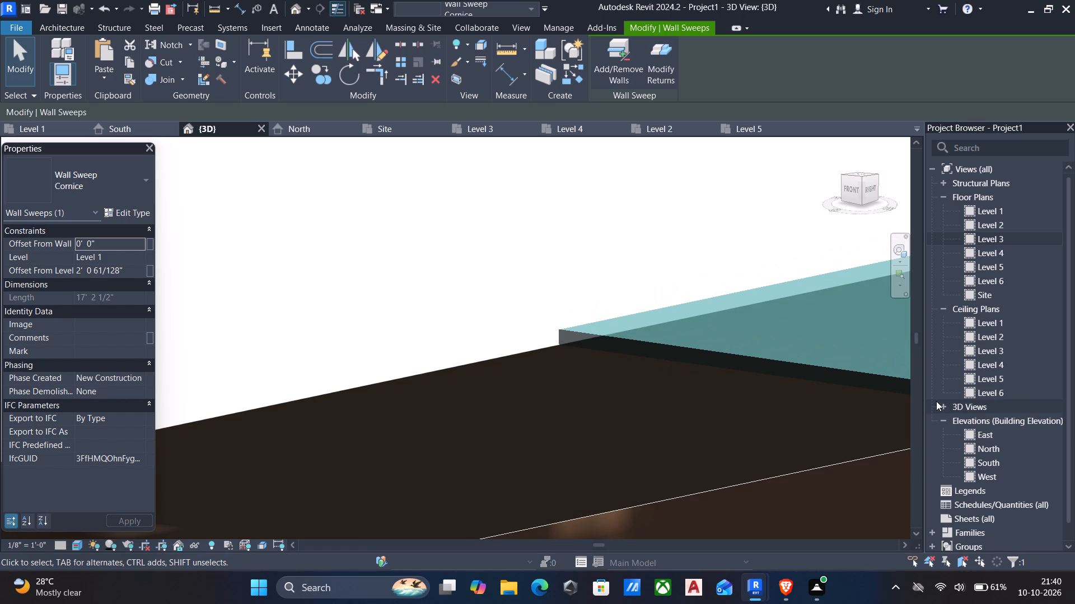
Align the top face of the rear wall's Cornice sweep with the top face of the adjoining side wall sweep.
{"action": "type", "text": "a;"}
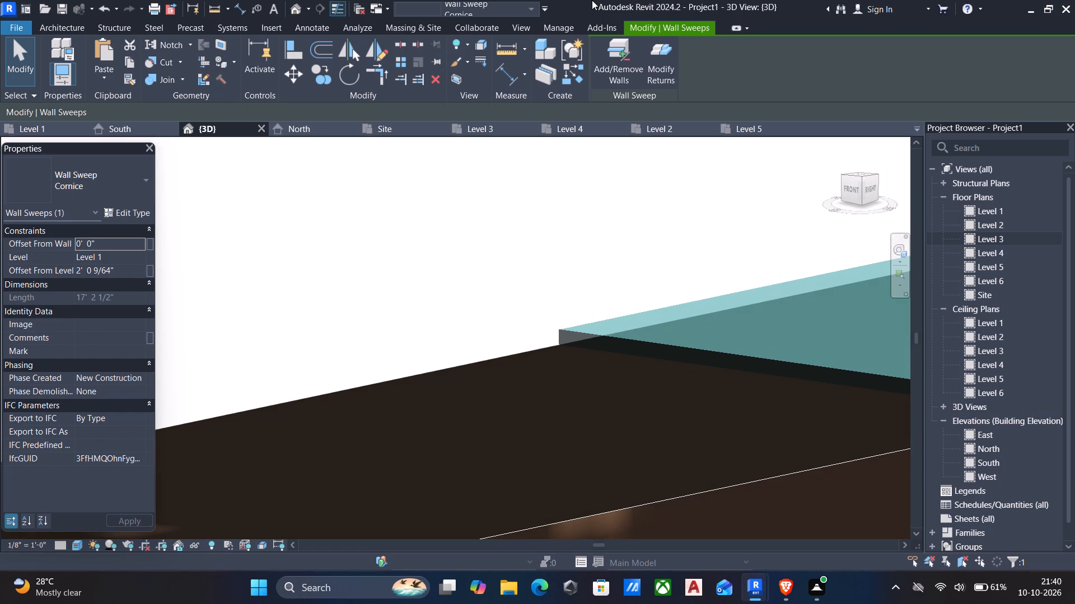
{"action": "type", "text": "al"}
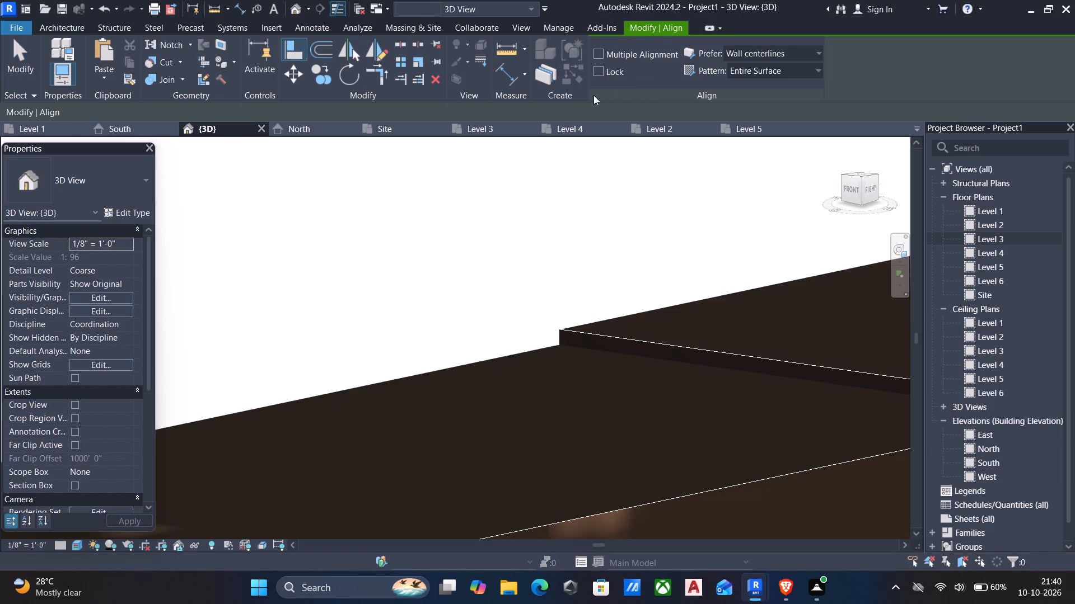
{"action": "left_click", "coordinate": [705, 491]}
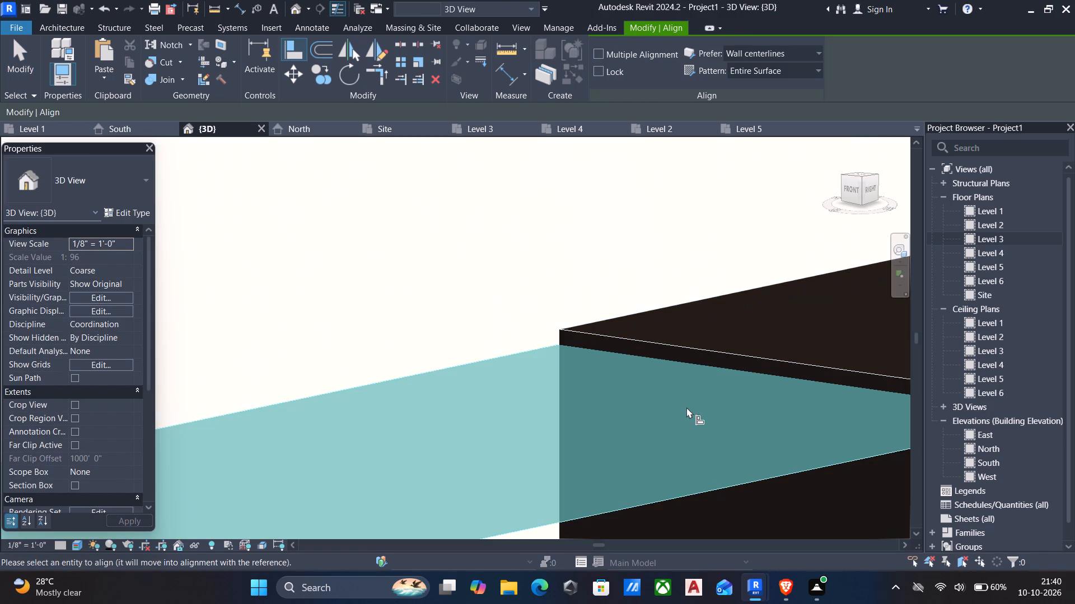
{"action": "left_click", "coordinate": [691, 343]}
Examine the Cornice skirting at the porch's rear corner and along the base of the entrance door.
{"action": "scroll", "coordinate": [696, 346], "scroll_direction": "down", "scroll_amount": 7}
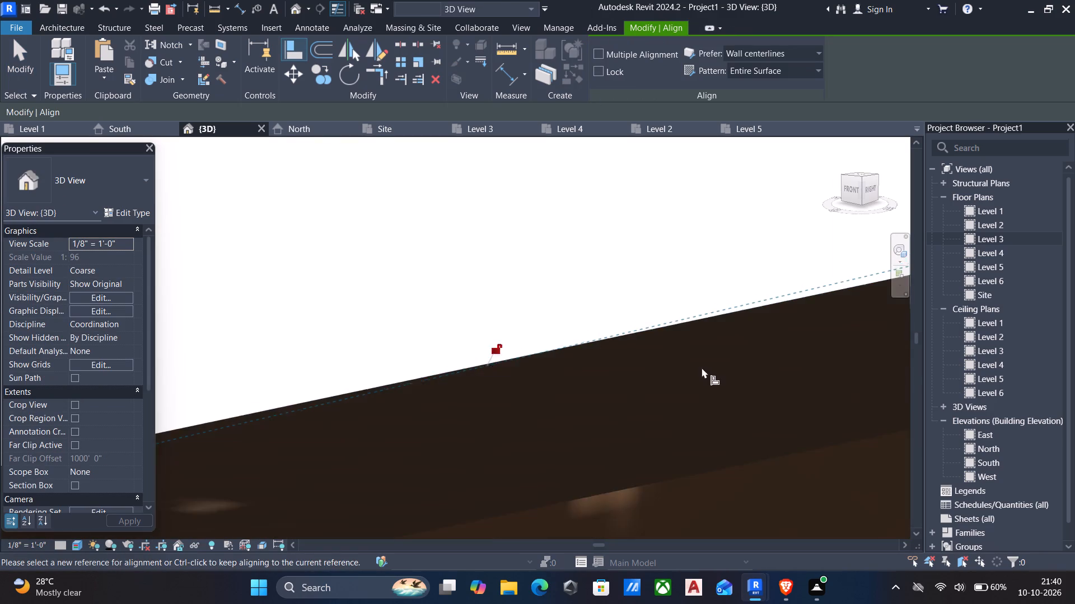
{"action": "scroll", "coordinate": [724, 367], "scroll_direction": "down", "scroll_amount": 6}
{"action": "middle_click_drag", "start_coordinate": [733, 380], "coordinate": [534, 285]}
{"action": "scroll", "coordinate": [613, 328], "scroll_direction": "down", "scroll_amount": 6}
{"action": "scroll", "coordinate": [707, 309], "scroll_direction": "down", "scroll_amount": 1}
{"action": "middle_click_drag", "start_coordinate": [708, 315], "coordinate": [406, 259]}
{"action": "scroll", "coordinate": [689, 268], "scroll_direction": "down", "scroll_amount": 4}
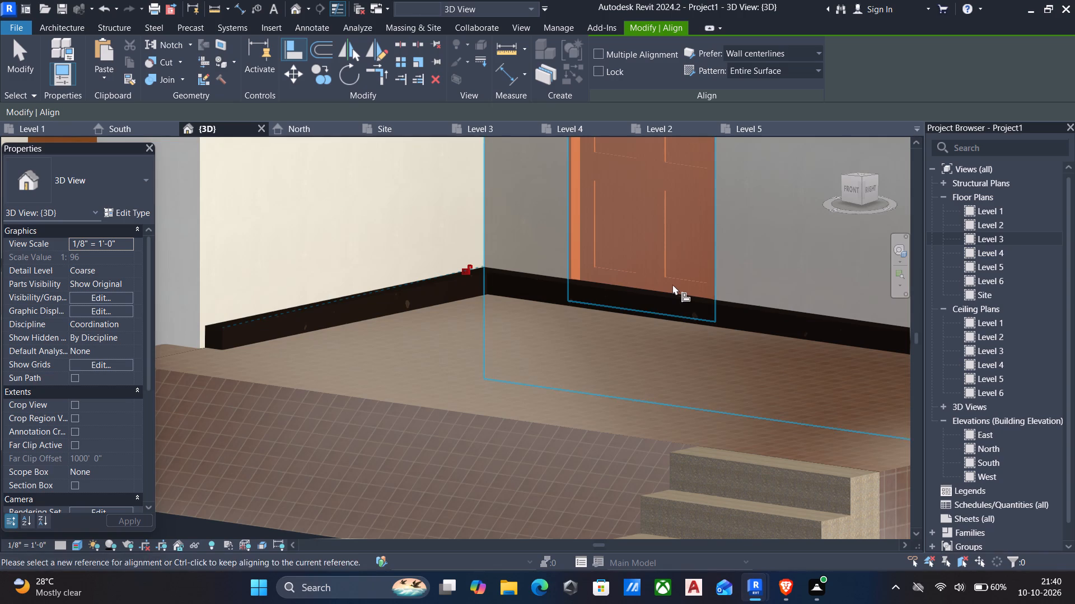
{"action": "scroll", "coordinate": [671, 284], "scroll_direction": "up", "scroll_amount": 6}
{"action": "scroll", "coordinate": [603, 292], "scroll_direction": "up", "scroll_amount": 6}
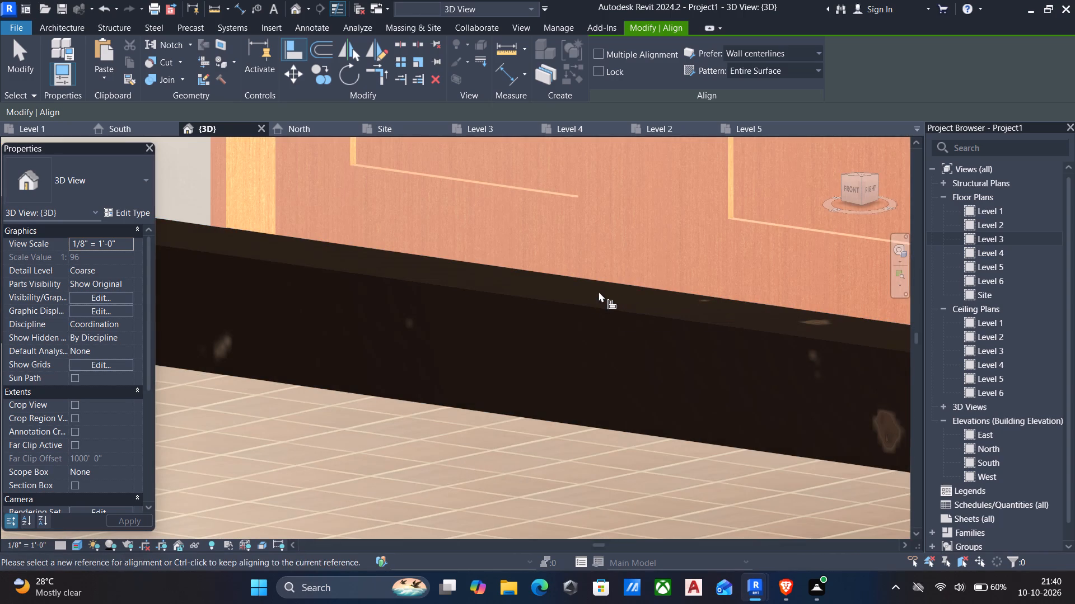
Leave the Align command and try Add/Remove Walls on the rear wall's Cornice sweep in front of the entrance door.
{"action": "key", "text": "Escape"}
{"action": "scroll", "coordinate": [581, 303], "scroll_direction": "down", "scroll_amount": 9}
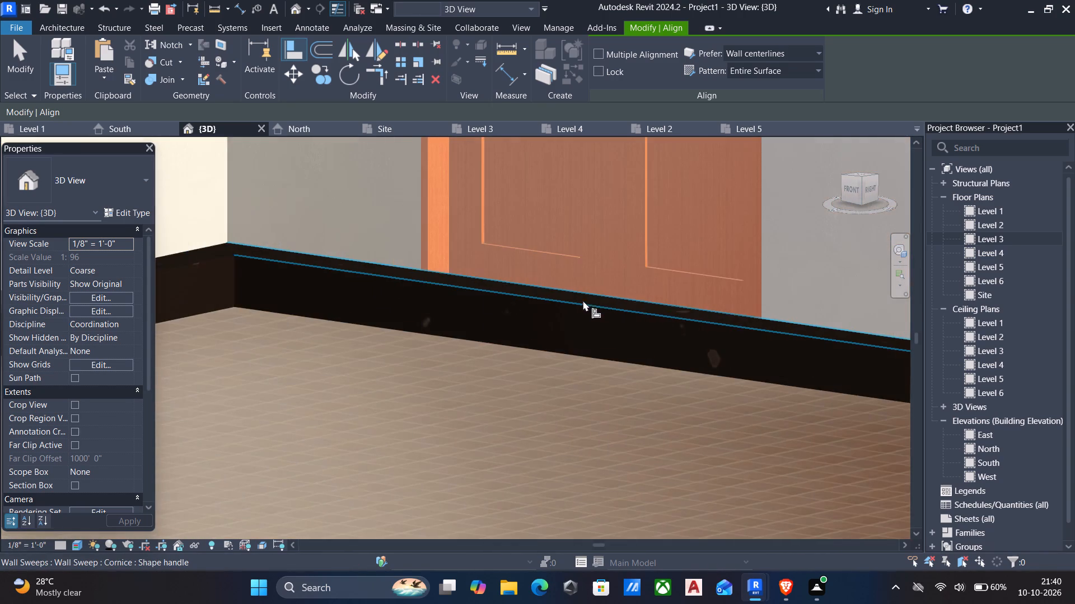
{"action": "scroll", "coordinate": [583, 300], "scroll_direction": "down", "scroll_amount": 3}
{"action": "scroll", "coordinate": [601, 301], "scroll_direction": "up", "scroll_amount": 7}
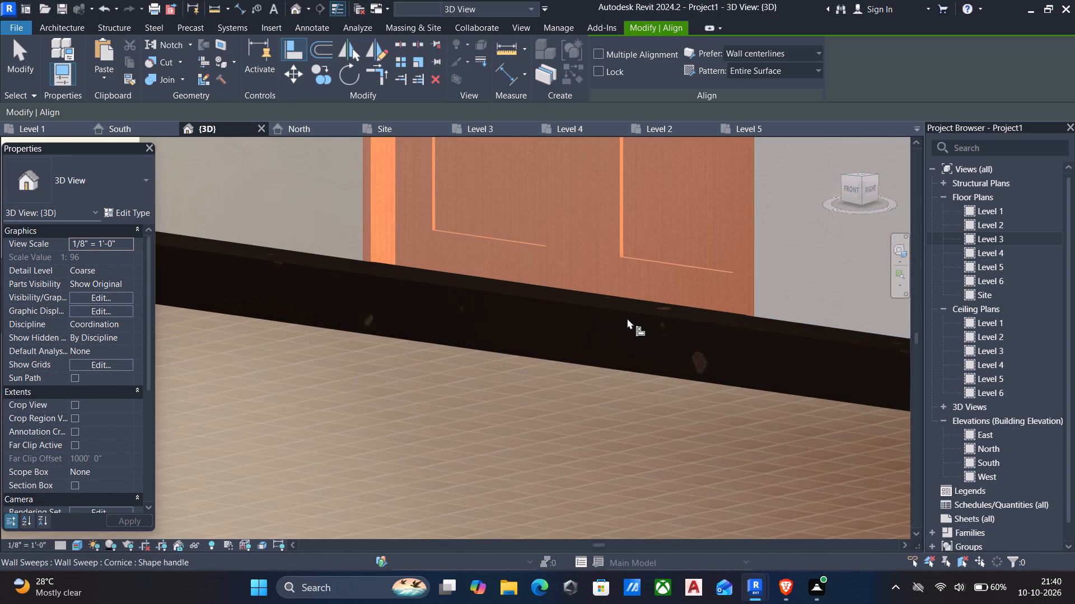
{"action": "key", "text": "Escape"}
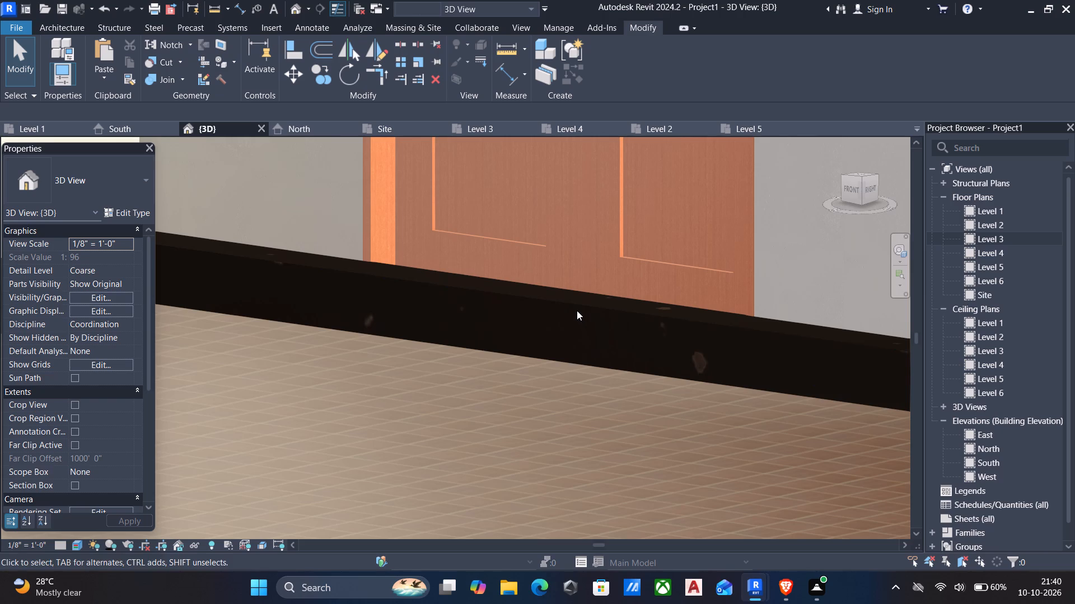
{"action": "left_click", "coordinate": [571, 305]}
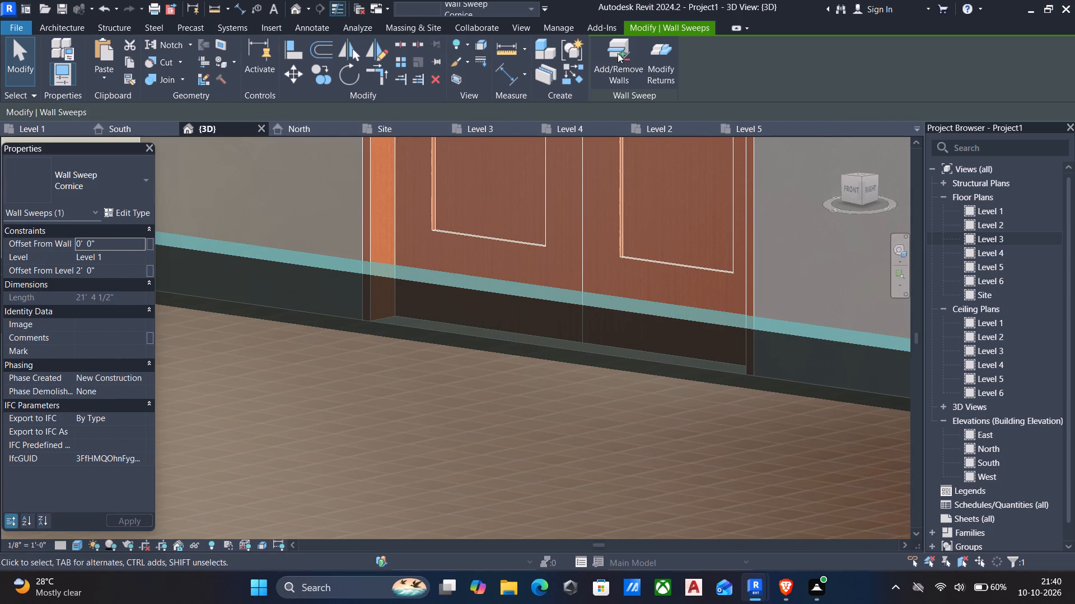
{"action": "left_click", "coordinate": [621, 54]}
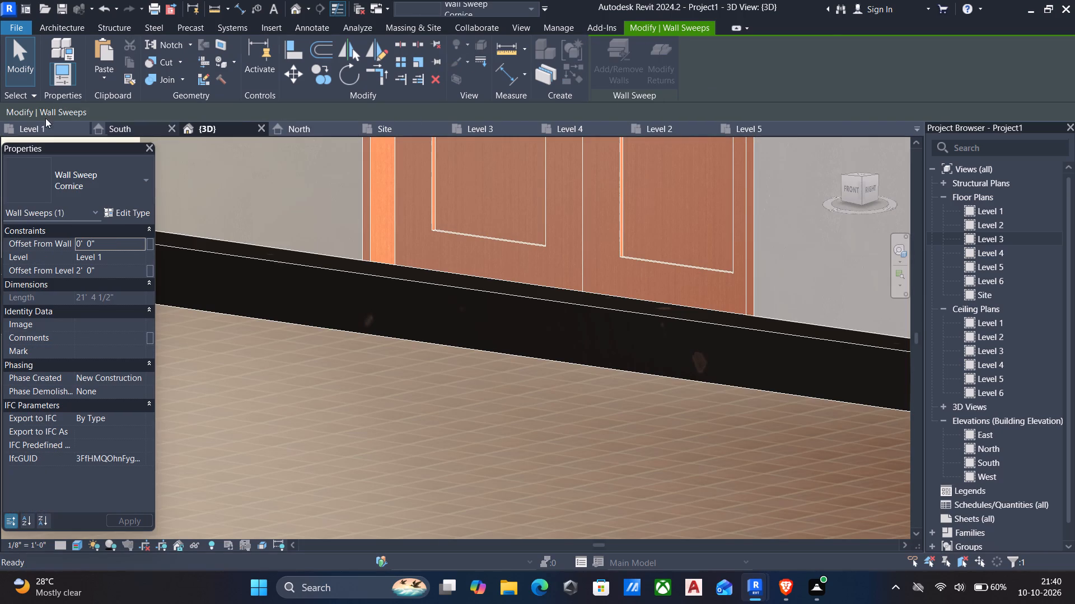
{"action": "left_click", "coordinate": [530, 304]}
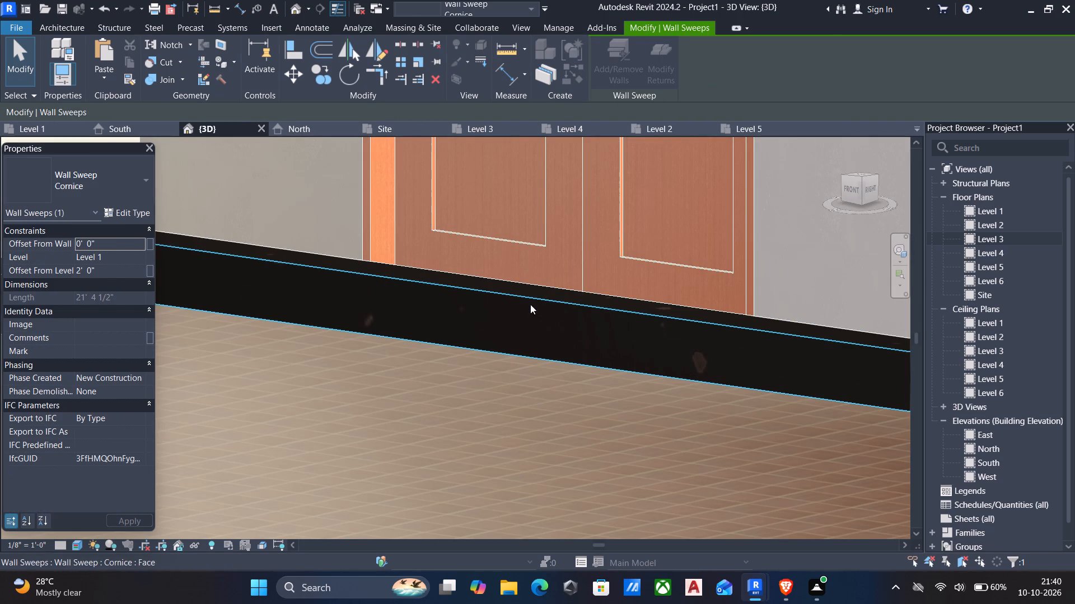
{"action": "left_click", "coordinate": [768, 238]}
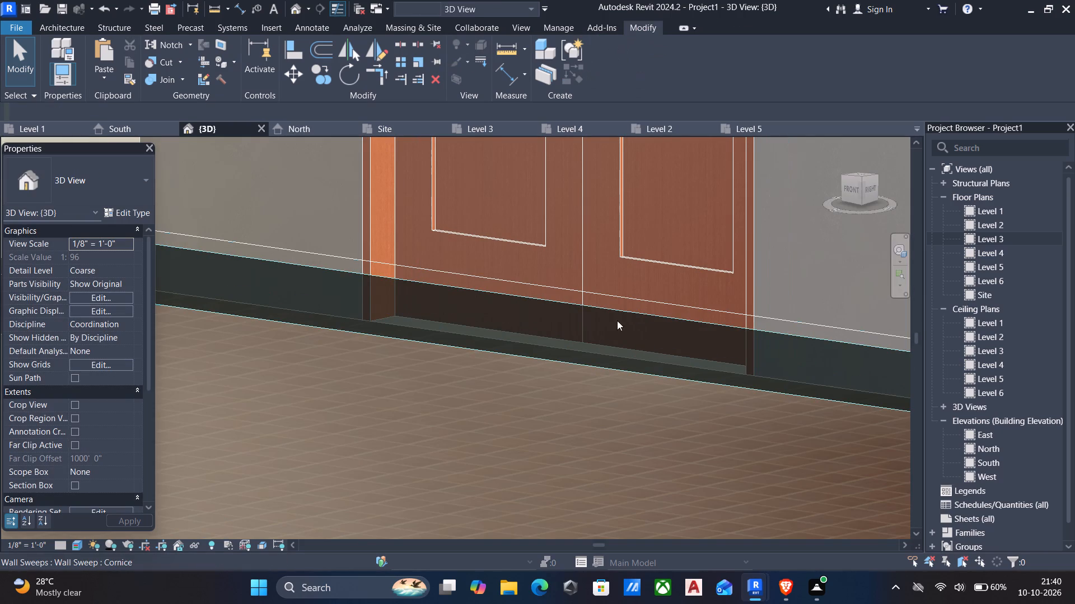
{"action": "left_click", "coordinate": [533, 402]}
Examine the selected rear wall Cornice sweep along the porch floor, across the entrance door and at the rear corner.
{"action": "scroll", "coordinate": [494, 301], "scroll_direction": "down", "scroll_amount": 7}
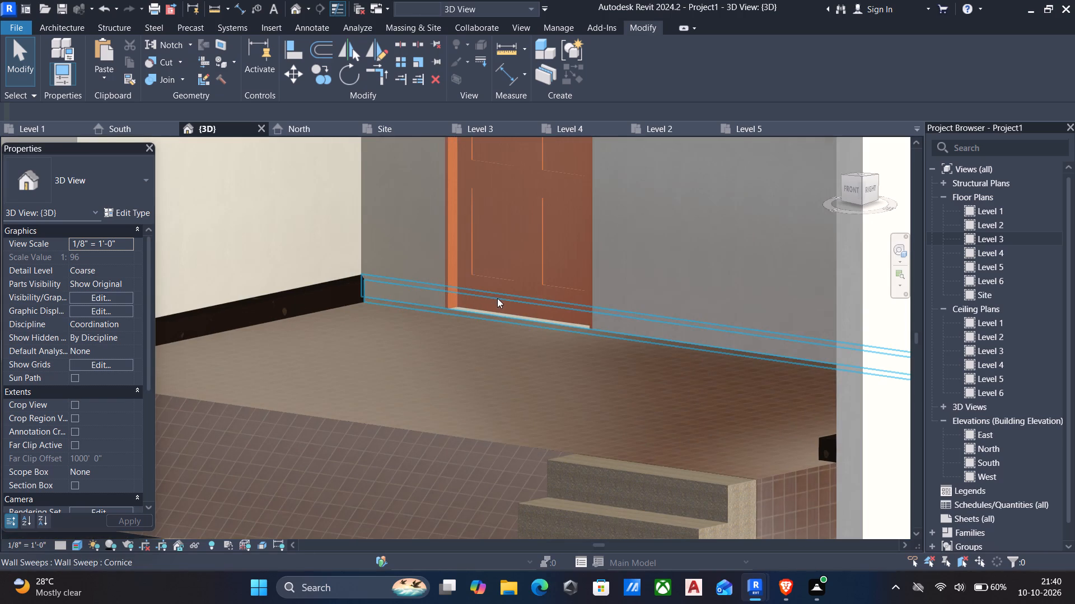
{"action": "key", "text": "Escape"}
{"action": "left_click", "coordinate": [469, 295]}
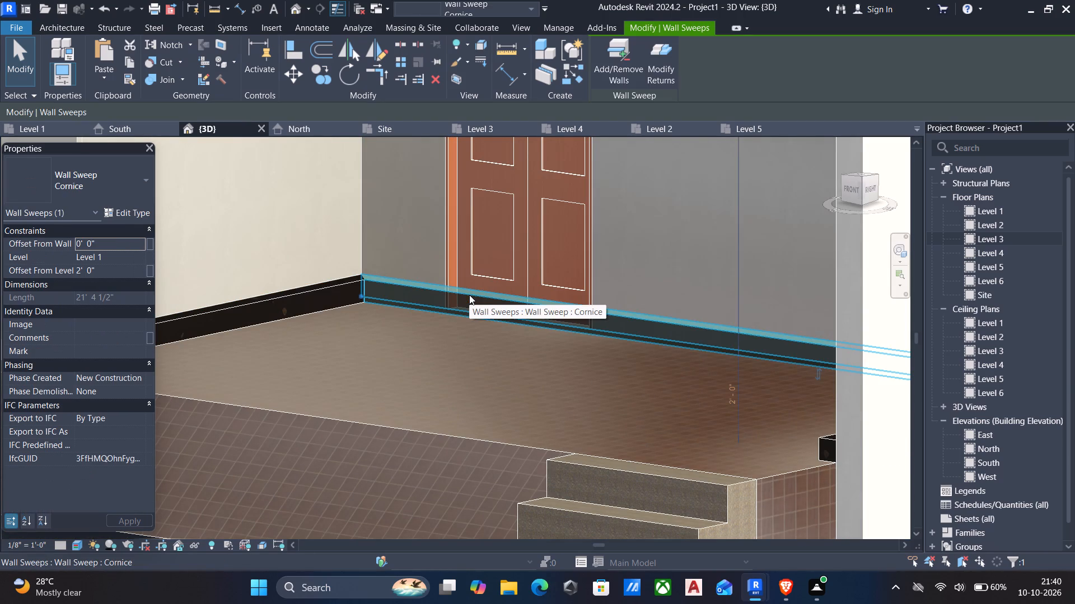
{"action": "key", "text": "Escape"}
{"action": "left_click", "coordinate": [563, 313]}
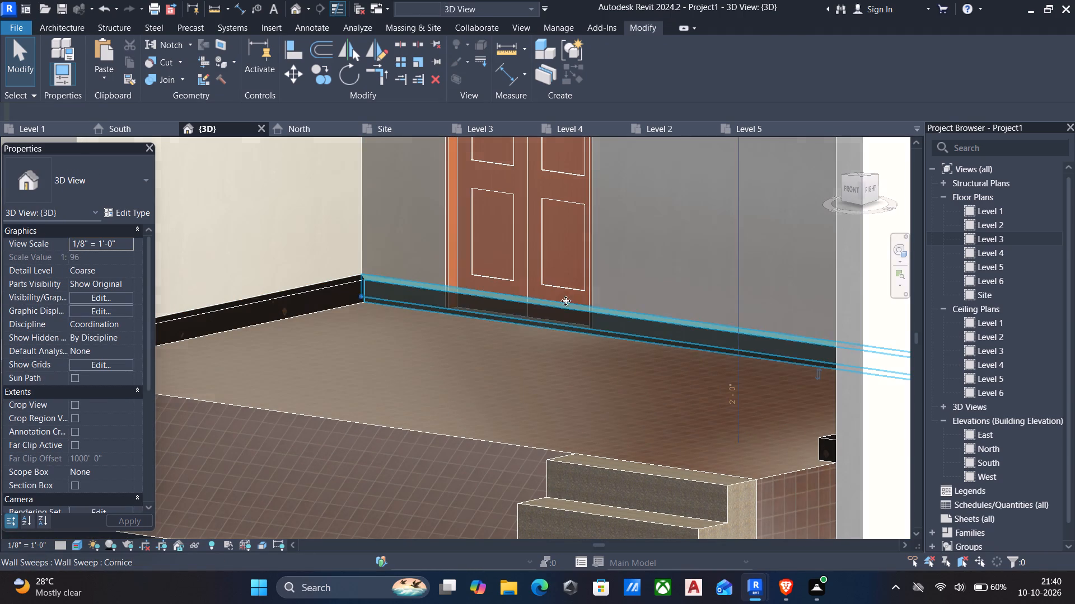
{"action": "scroll", "coordinate": [688, 317], "scroll_direction": "up", "scroll_amount": 6}
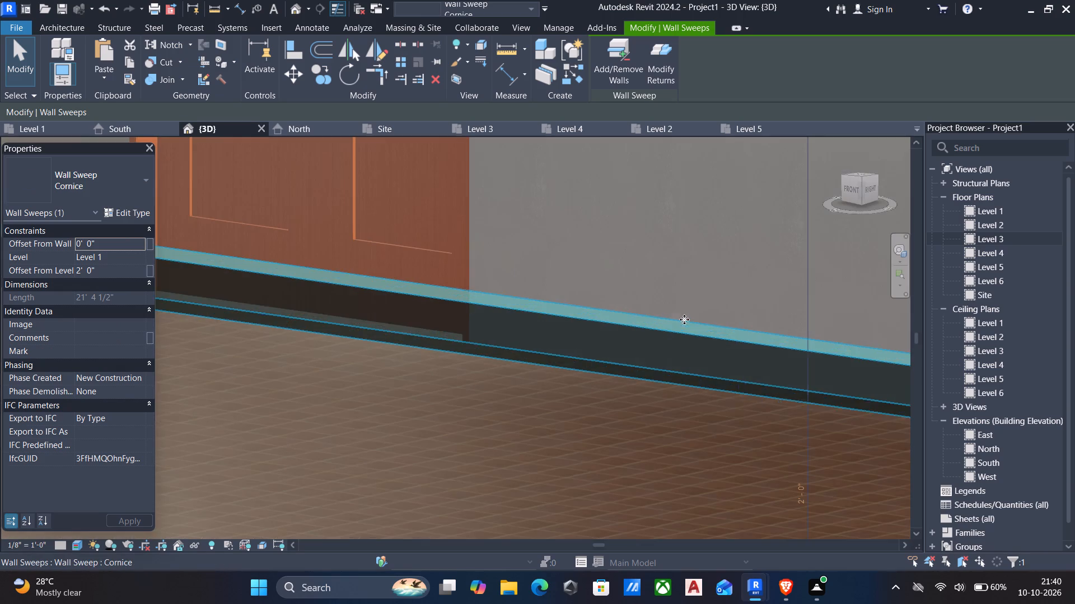
{"action": "scroll", "coordinate": [665, 305], "scroll_direction": "up", "scroll_amount": 7}
{"action": "scroll", "coordinate": [577, 301], "scroll_direction": "down", "scroll_amount": 6}
{"action": "middle_click_drag", "start_coordinate": [583, 308], "coordinate": [591, 308], "text": "shift"}
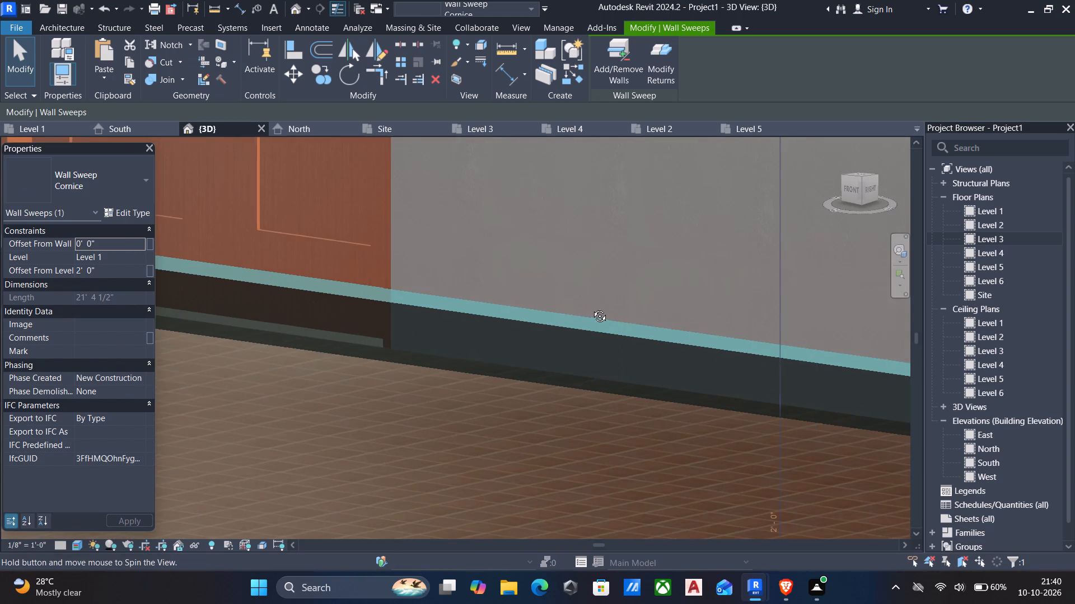
{"action": "middle_click_drag", "start_coordinate": [591, 308], "coordinate": [621, 291], "text": "shift"}
{"action": "scroll", "coordinate": [623, 287], "scroll_direction": "down", "scroll_amount": 6}
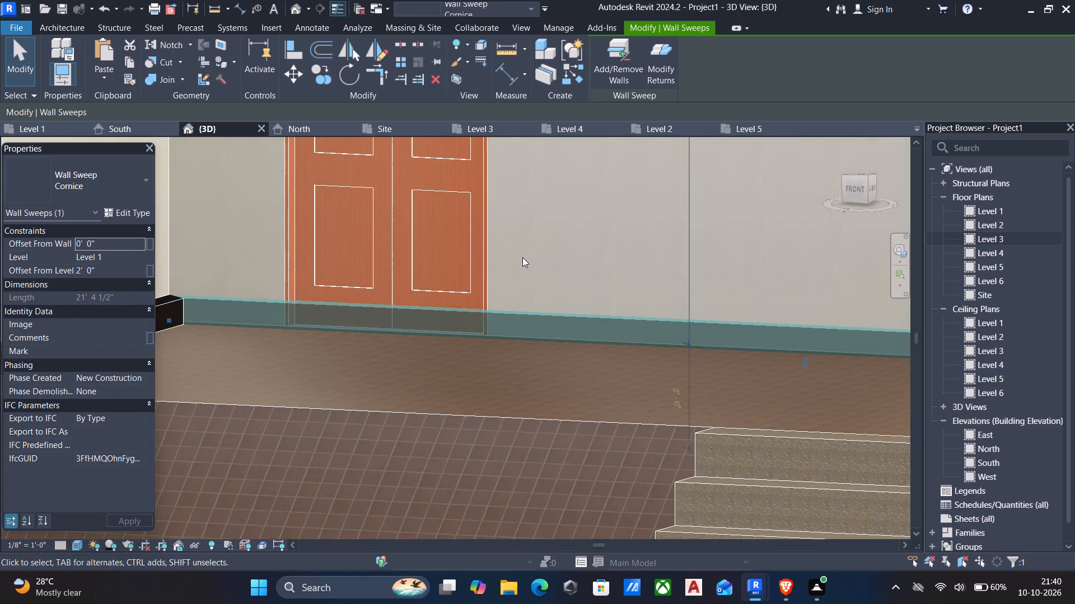
{"action": "left_click", "coordinate": [522, 257]}
{"action": "left_click", "coordinate": [527, 309]}
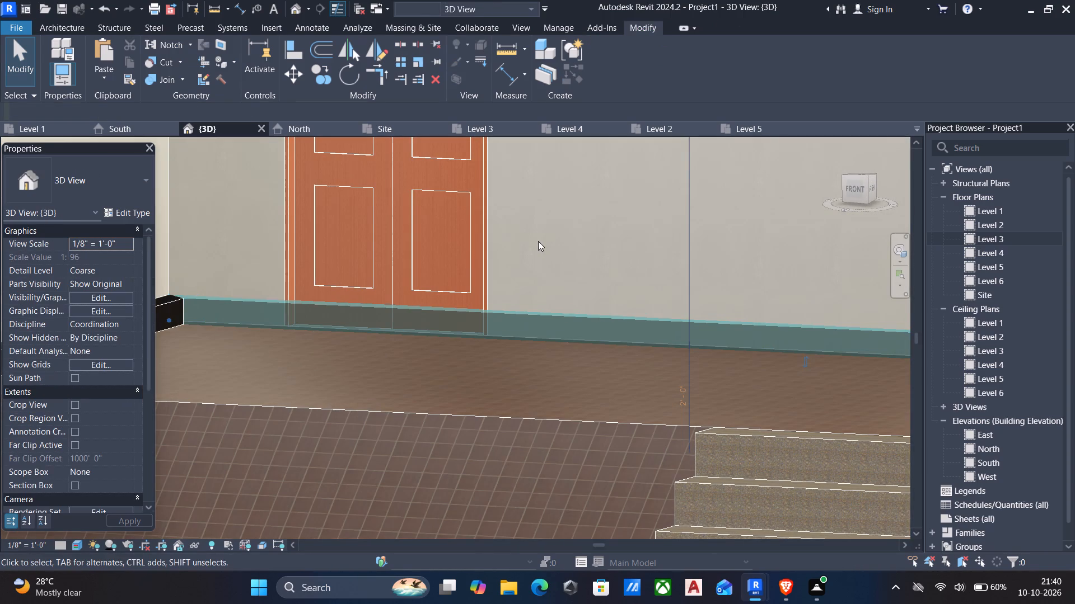
{"action": "scroll", "coordinate": [741, 249], "scroll_direction": "up", "scroll_amount": 5}
{"action": "scroll", "coordinate": [745, 258], "scroll_direction": "down", "scroll_amount": 7}
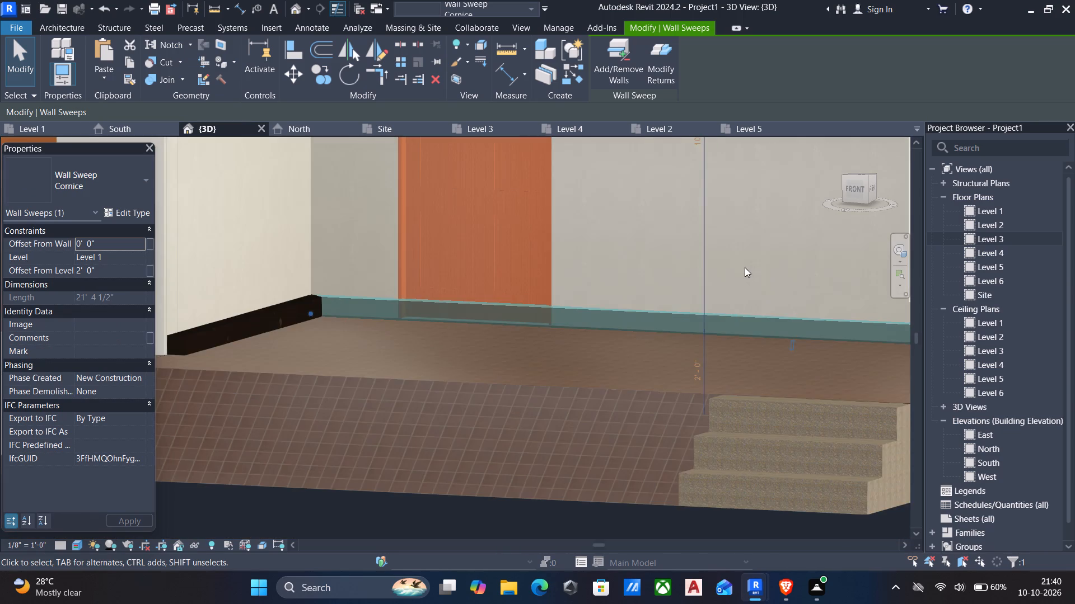
{"action": "scroll", "coordinate": [750, 266], "scroll_direction": "down", "scroll_amount": 3}
{"action": "middle_click_drag", "start_coordinate": [752, 272], "coordinate": [596, 310]}
{"action": "scroll", "coordinate": [596, 307], "scroll_direction": "up", "scroll_amount": 1}
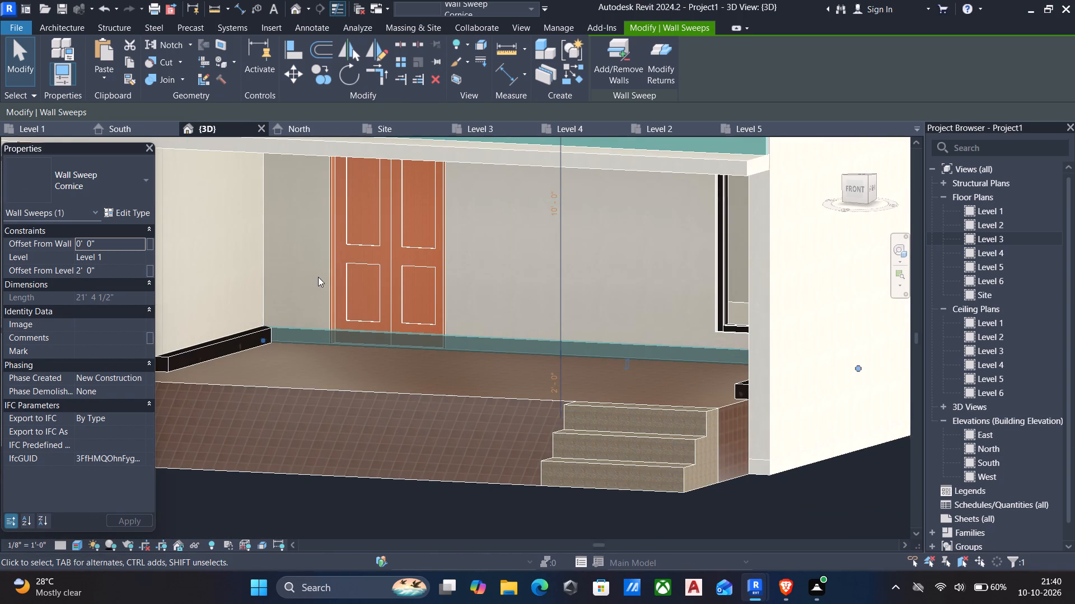
{"action": "scroll", "coordinate": [274, 293], "scroll_direction": "up", "scroll_amount": 7}
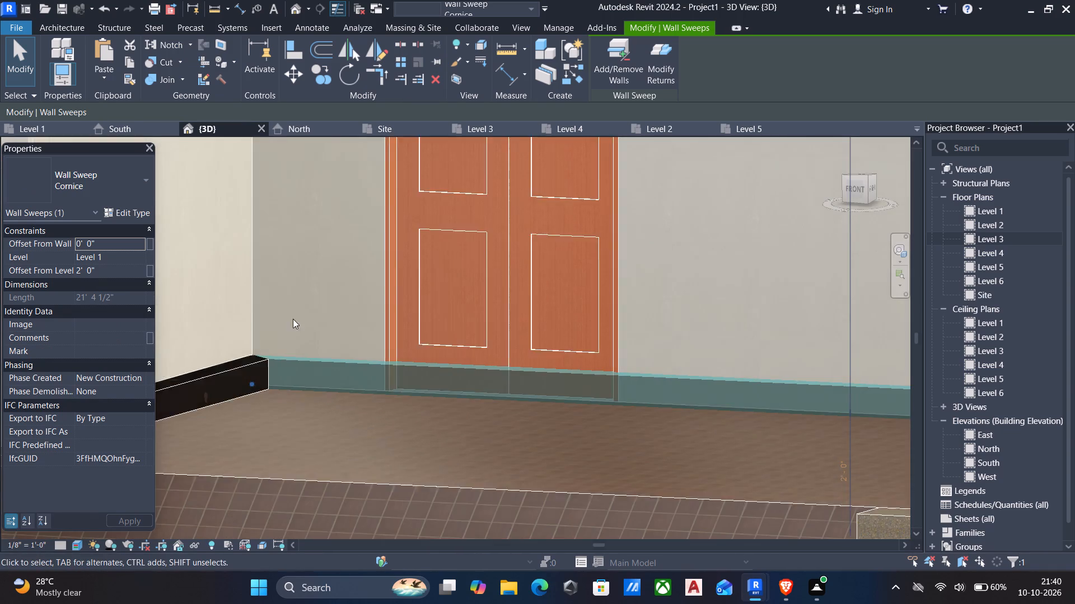
{"action": "scroll", "coordinate": [293, 319], "scroll_direction": "up", "scroll_amount": 5}
{"action": "left_click", "coordinate": [391, 309]}
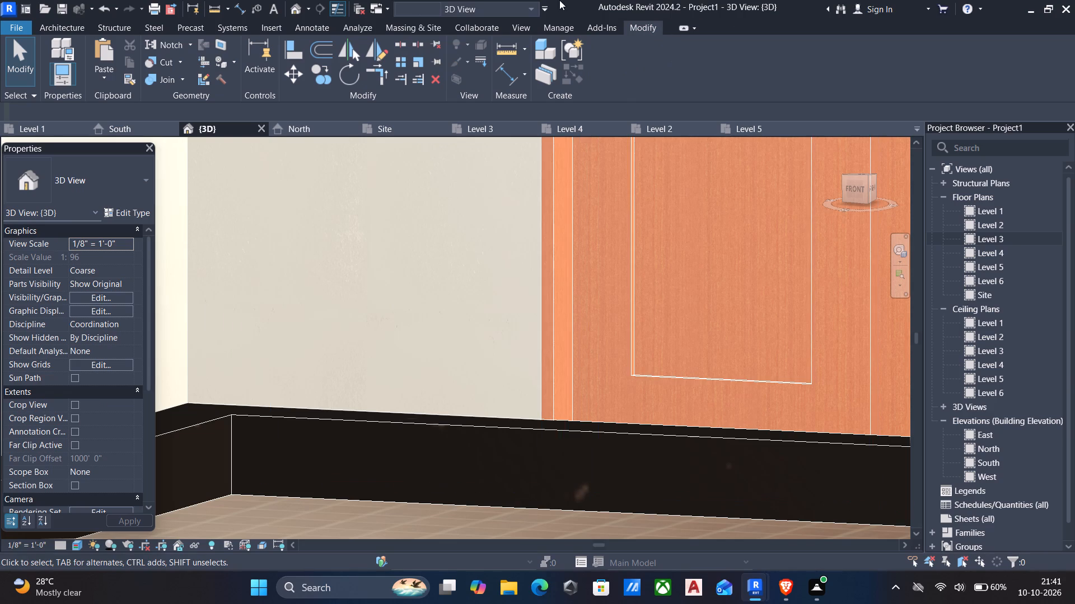
Review the porch skirting, the steps and the overall front and side elevations of the house.
{"action": "scroll", "coordinate": [751, 274], "scroll_direction": "down", "scroll_amount": 7}
{"action": "scroll", "coordinate": [745, 279], "scroll_direction": "up", "scroll_amount": 1}
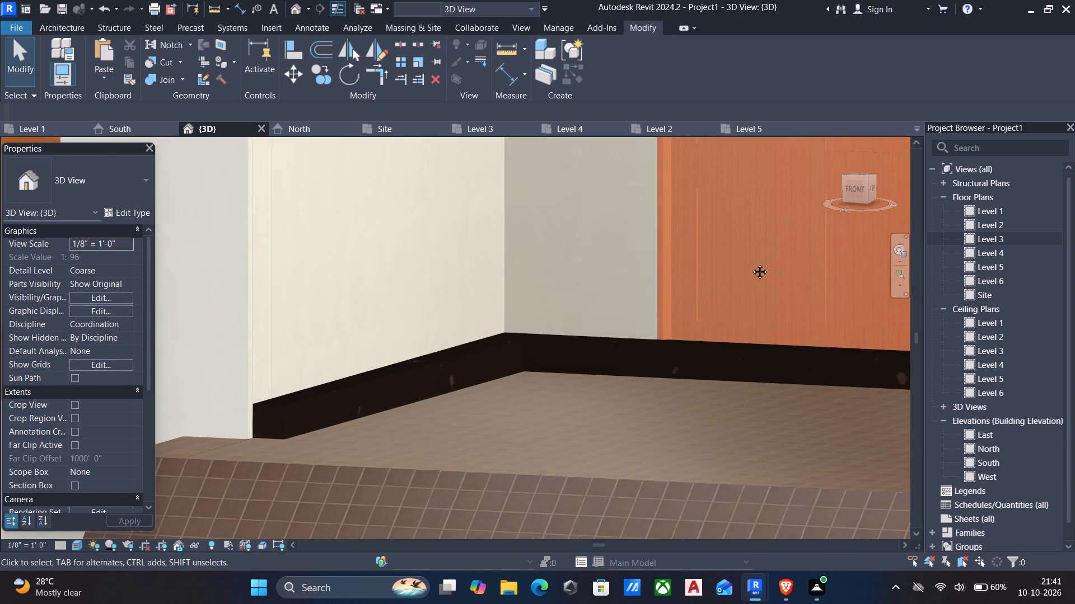
{"action": "middle_click_drag", "start_coordinate": [751, 263], "coordinate": [646, 334]}
{"action": "scroll", "coordinate": [670, 340], "scroll_direction": "down", "scroll_amount": 6}
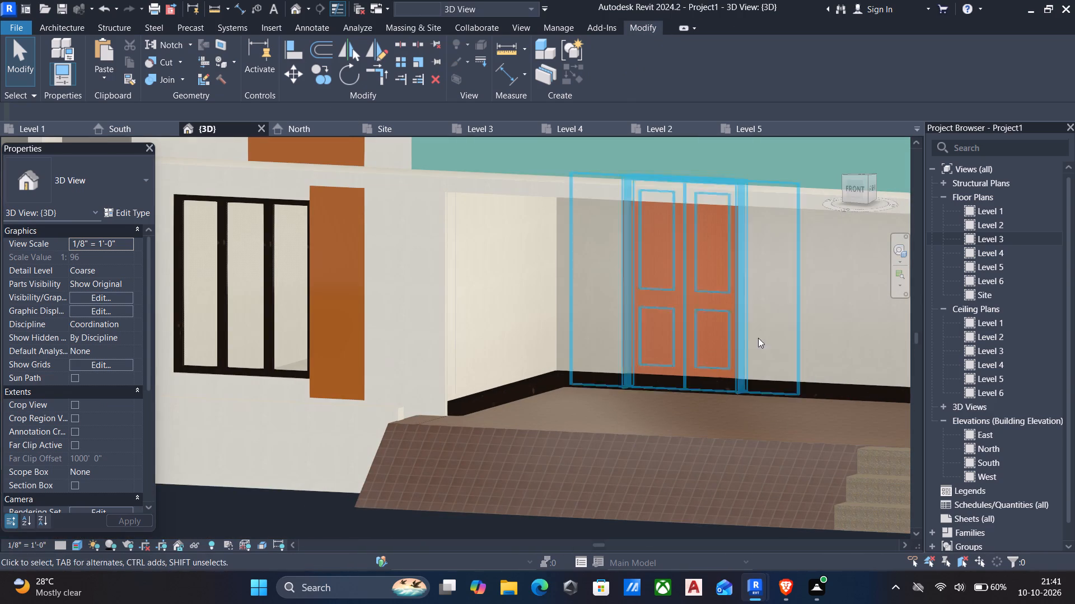
{"action": "middle_click_drag", "start_coordinate": [765, 339], "coordinate": [637, 356]}
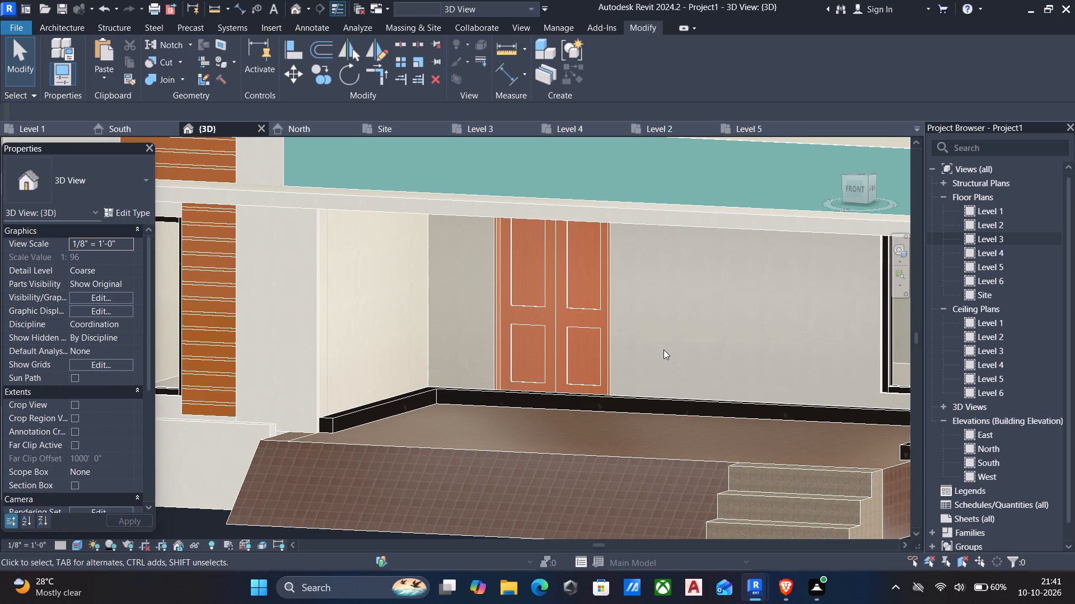
{"action": "scroll", "coordinate": [665, 350], "scroll_direction": "down", "scroll_amount": 4}
{"action": "middle_click_drag", "start_coordinate": [668, 347], "coordinate": [705, 338], "text": "shift"}
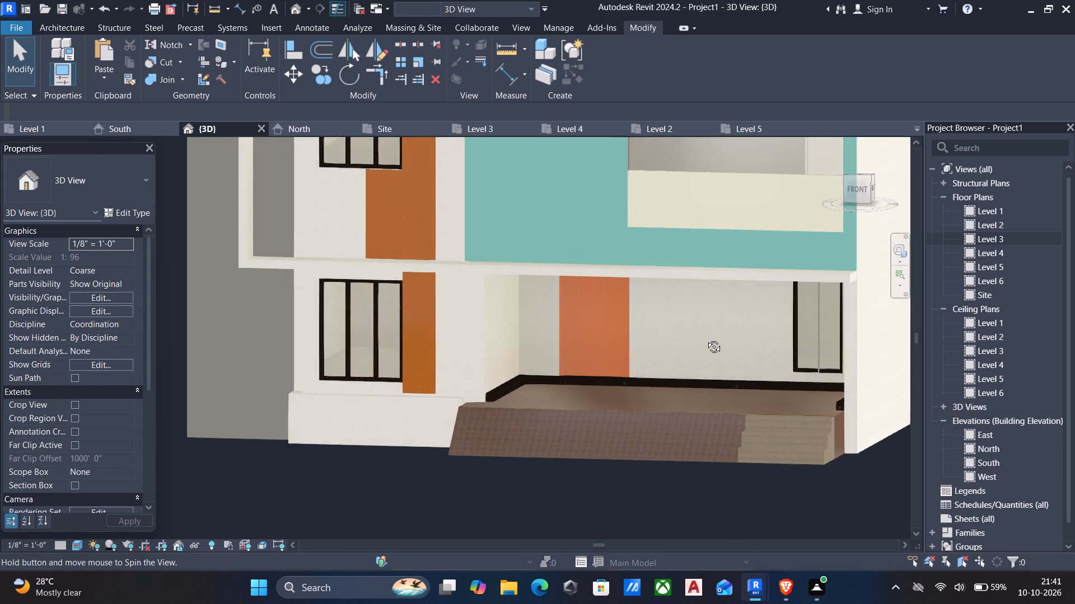
{"action": "middle_click_drag", "start_coordinate": [705, 338], "coordinate": [756, 357], "text": "shift"}
{"action": "middle_click_drag", "start_coordinate": [800, 329], "coordinate": [533, 251]}
{"action": "scroll", "coordinate": [588, 256], "scroll_direction": "down", "scroll_amount": 5}
{"action": "middle_click_drag", "start_coordinate": [591, 254], "coordinate": [623, 325]}
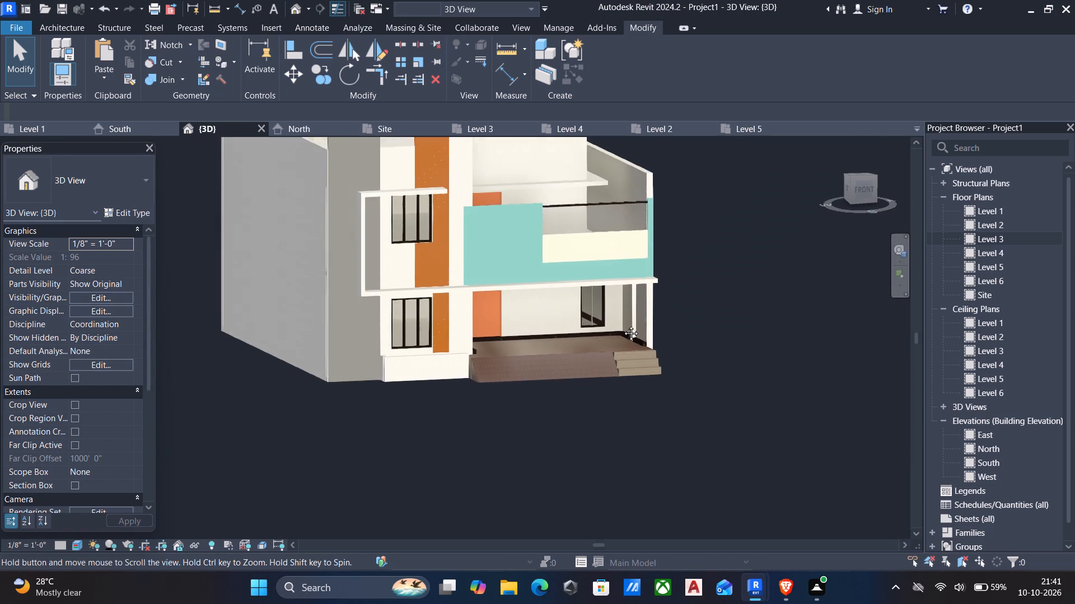
{"action": "middle_click_drag", "start_coordinate": [623, 325], "coordinate": [643, 399]}
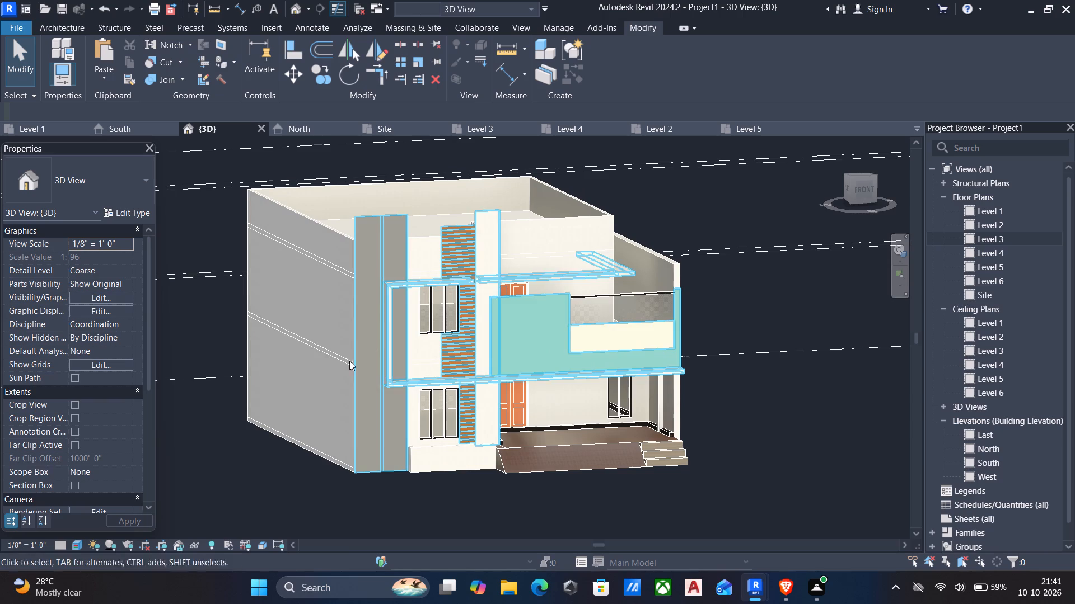
{"action": "middle_click_drag", "start_coordinate": [317, 366], "coordinate": [352, 383]}
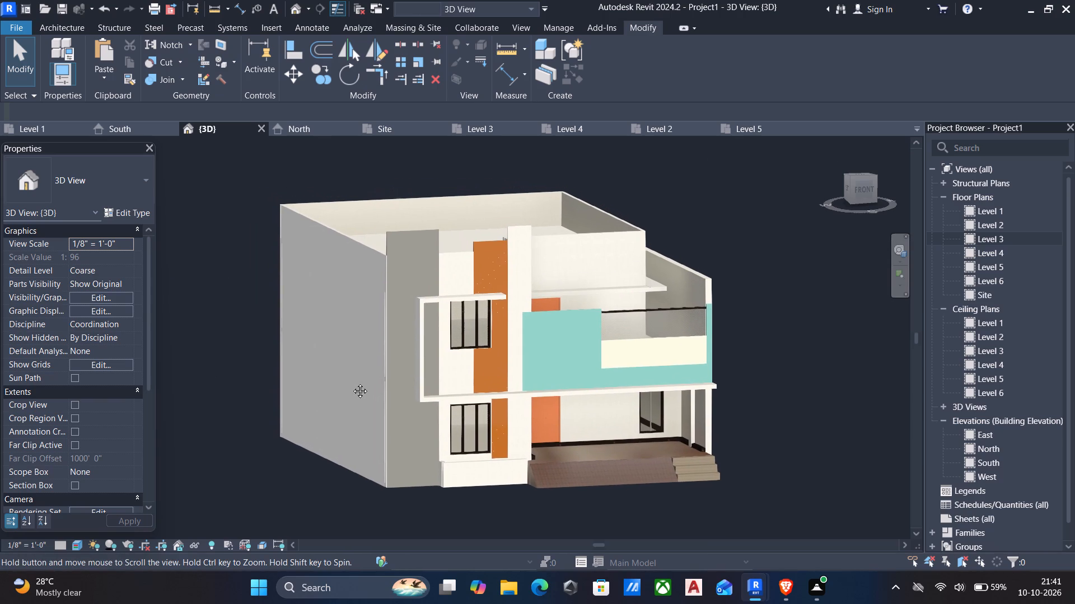
{"action": "middle_click_drag", "start_coordinate": [352, 383], "coordinate": [360, 422]}
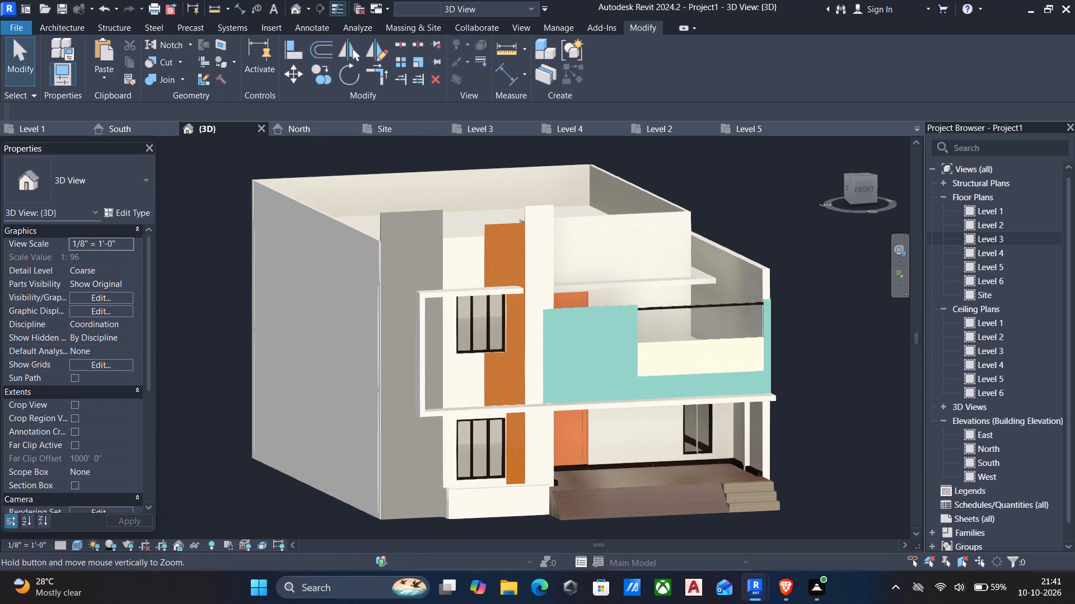
{"action": "middle_click_drag", "start_coordinate": [360, 422], "coordinate": [292, 392]}
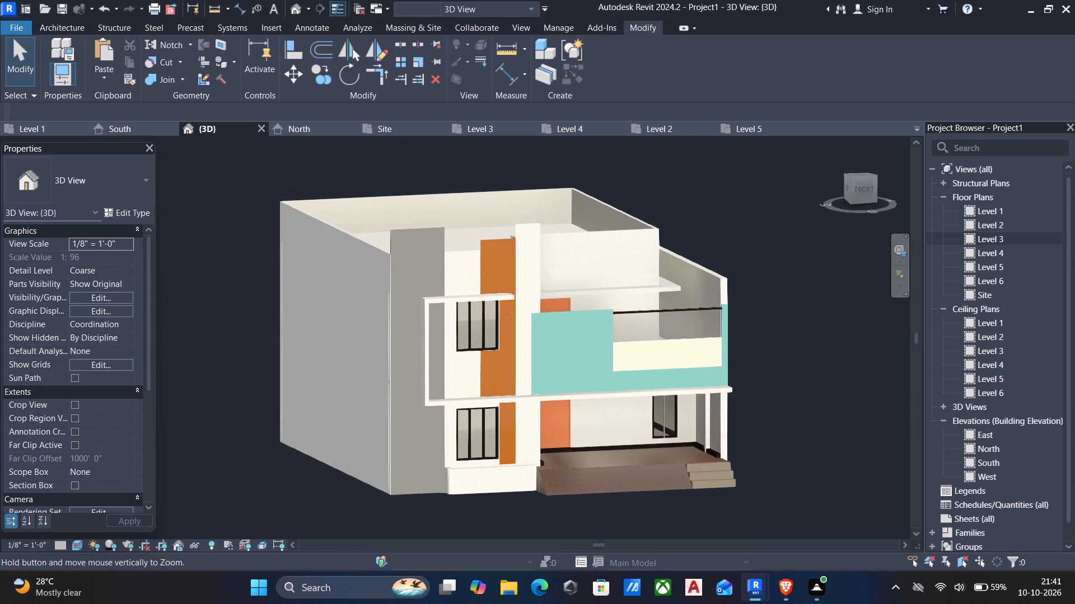
{"action": "middle_click_drag", "start_coordinate": [292, 392], "coordinate": [225, 403]}
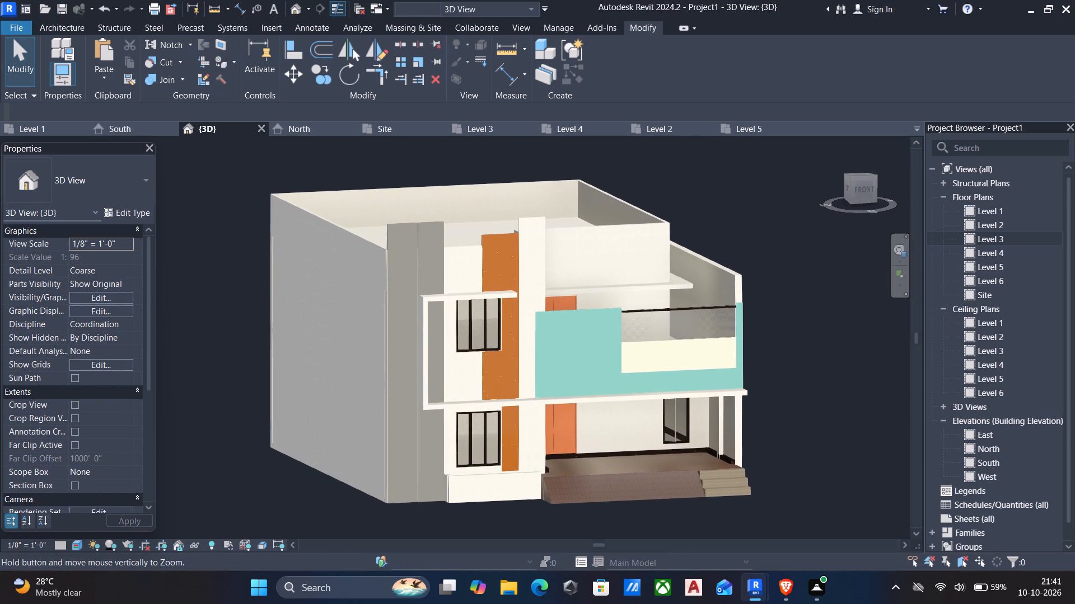
{"action": "middle_click_drag", "start_coordinate": [225, 403], "coordinate": [218, 403]}
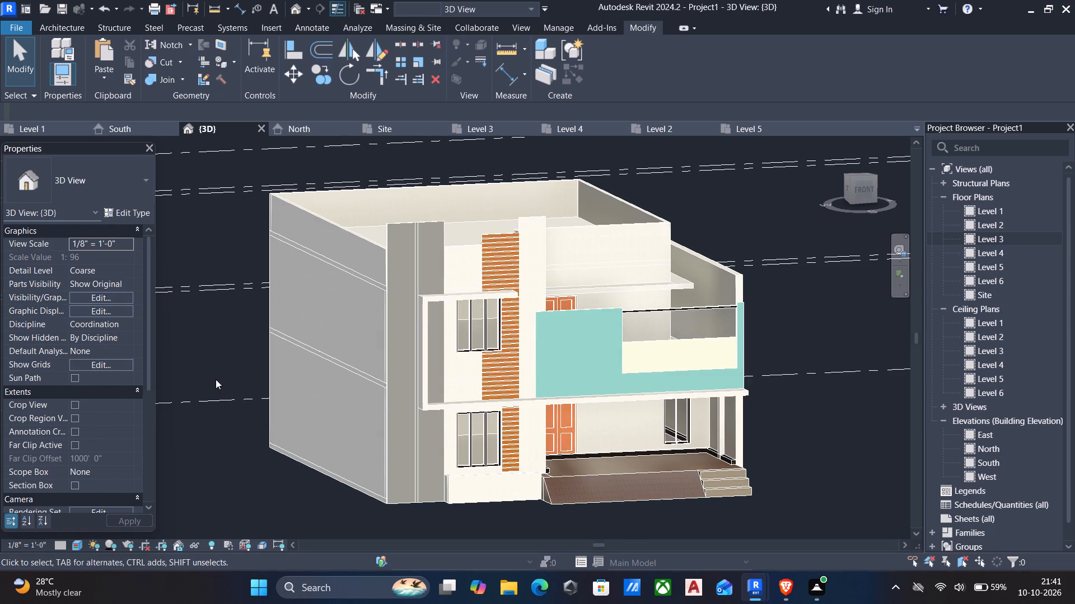
Save the project in the Documents folder as "house elevation 10".
{"action": "key", "text": "ctrl+s"}
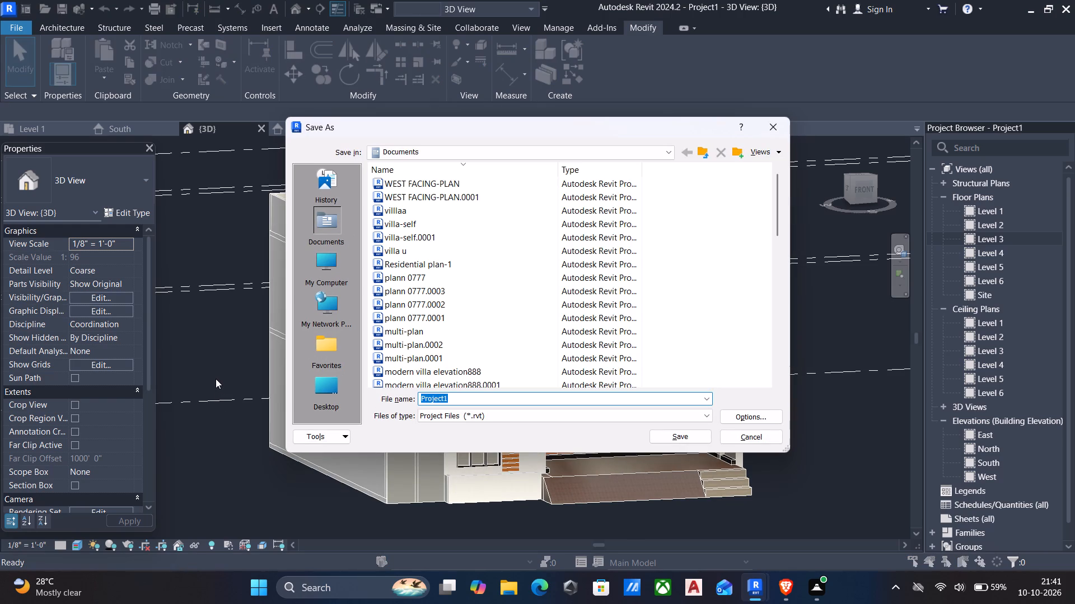
{"action": "key", "text": "BackSpace"}
{"action": "type", "text": "house"}
{"action": "key", "text": "space"}
{"action": "type", "text": "elevation 10"}
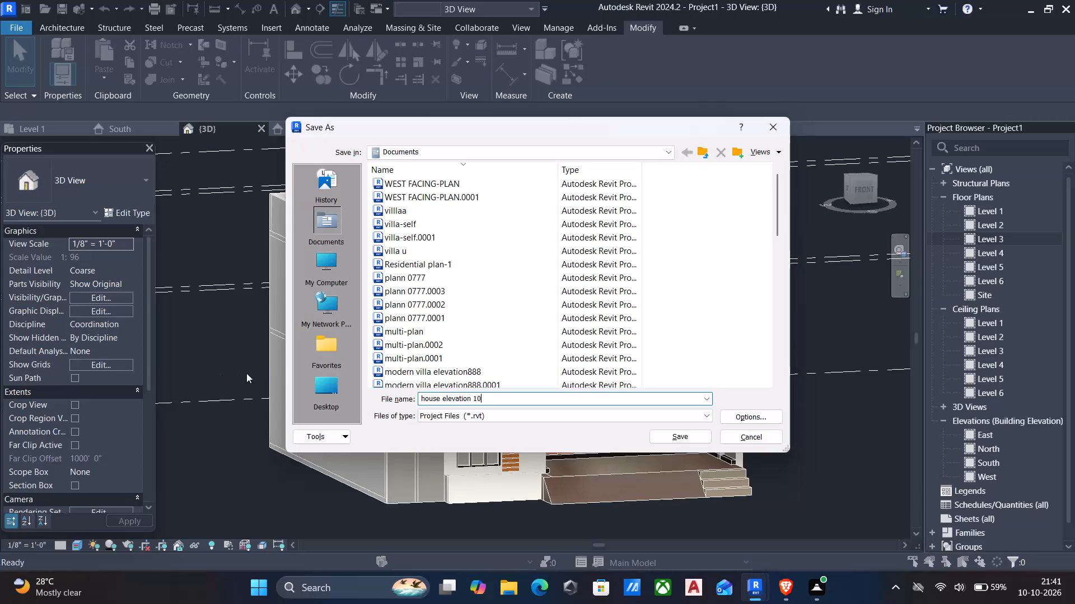
{"action": "left_click", "coordinate": [685, 435]}
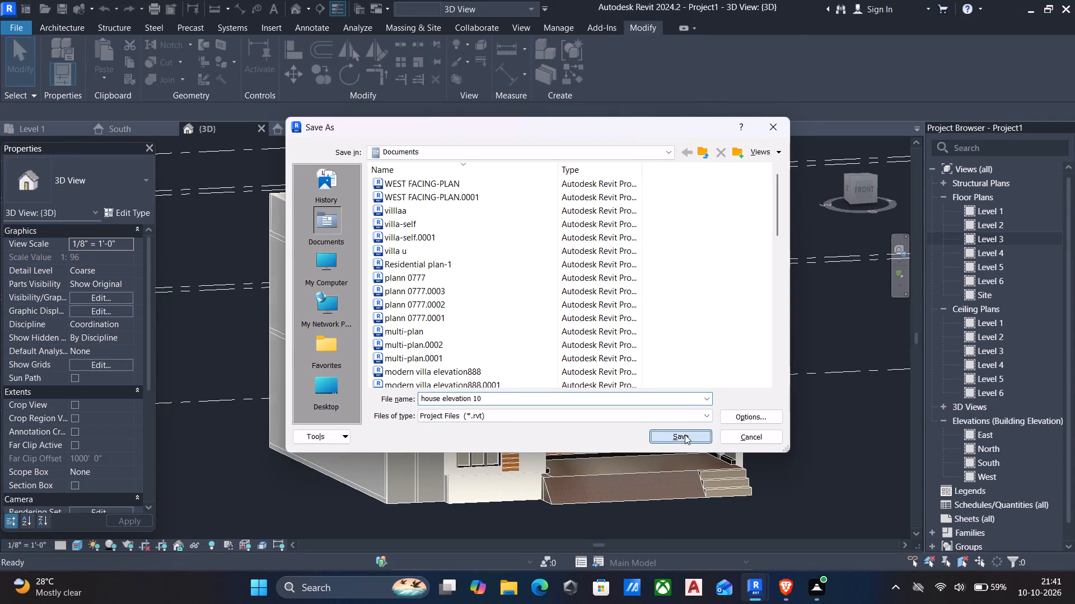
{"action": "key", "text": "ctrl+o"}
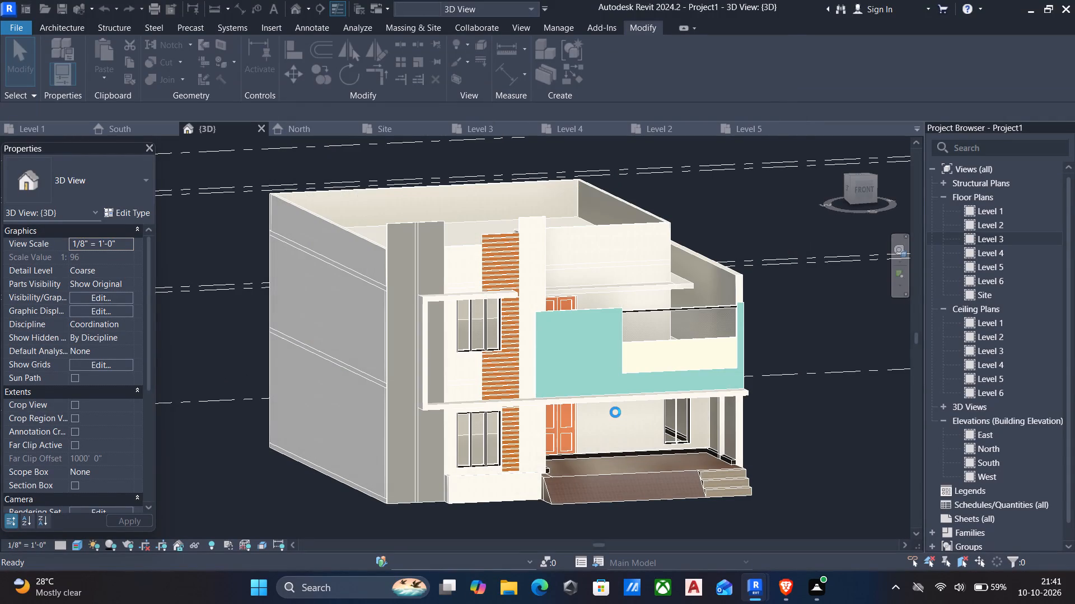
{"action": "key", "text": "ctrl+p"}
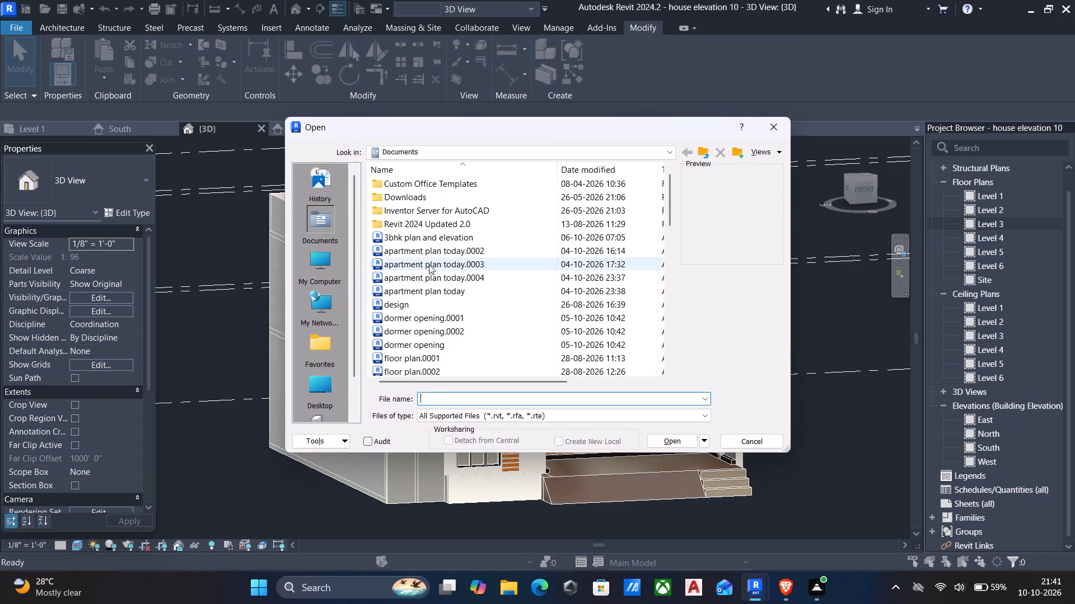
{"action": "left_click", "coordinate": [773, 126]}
Set the print range to the visible portion of the current window and preview the 3D view's printout.
{"action": "key", "text": "ctrl+p"}
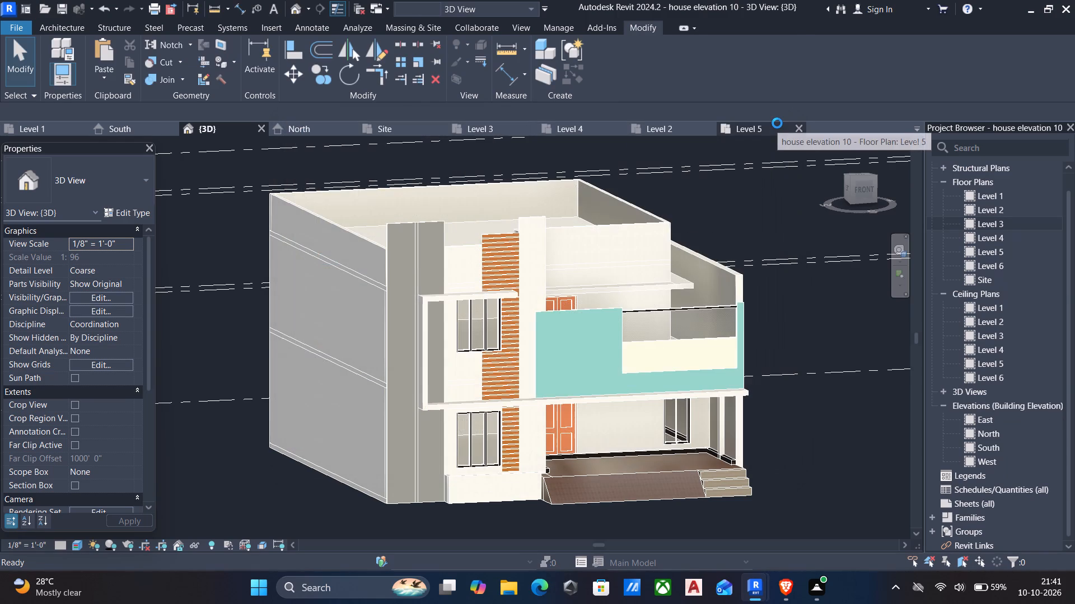
{"action": "scroll", "coordinate": [773, 121], "scroll_direction": "up", "scroll_amount": 1}
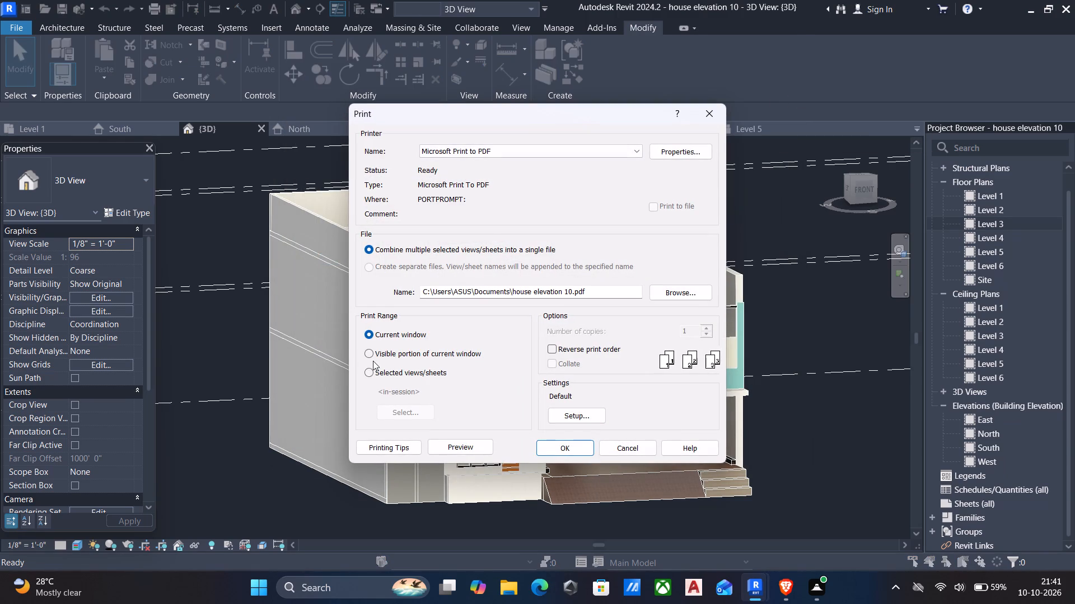
{"action": "left_click", "coordinate": [367, 353]}
{"action": "left_click", "coordinate": [457, 448]}
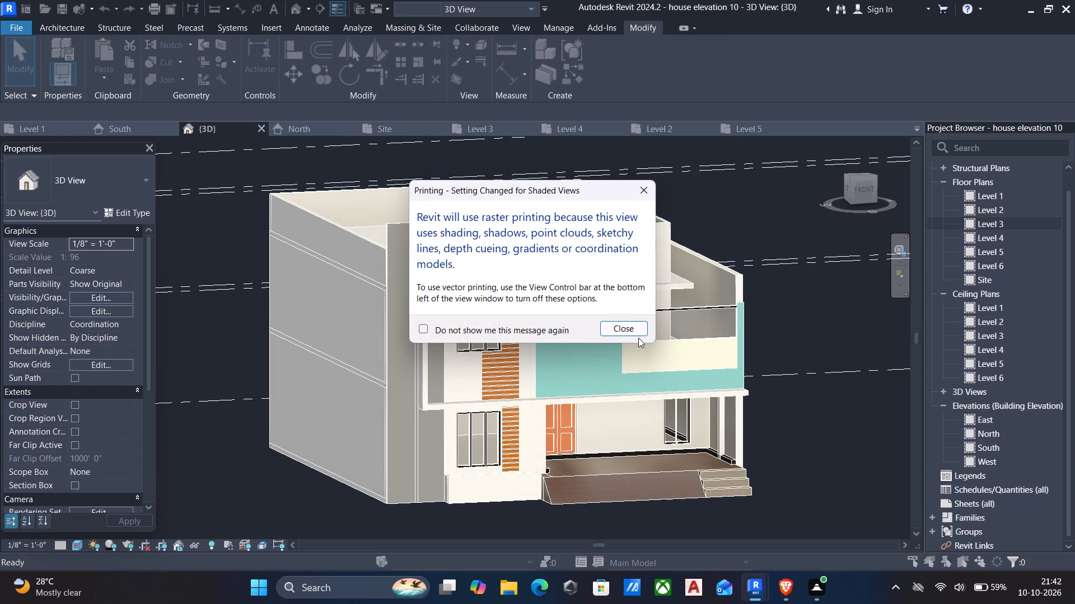
{"action": "left_click", "coordinate": [628, 331]}
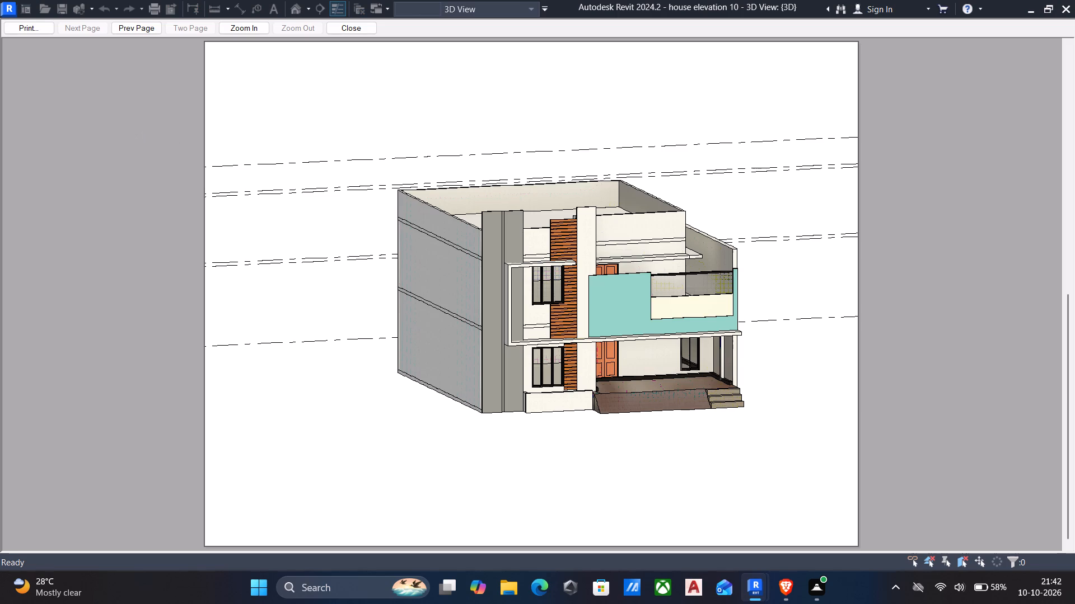
{"action": "left_click", "coordinate": [345, 27]}
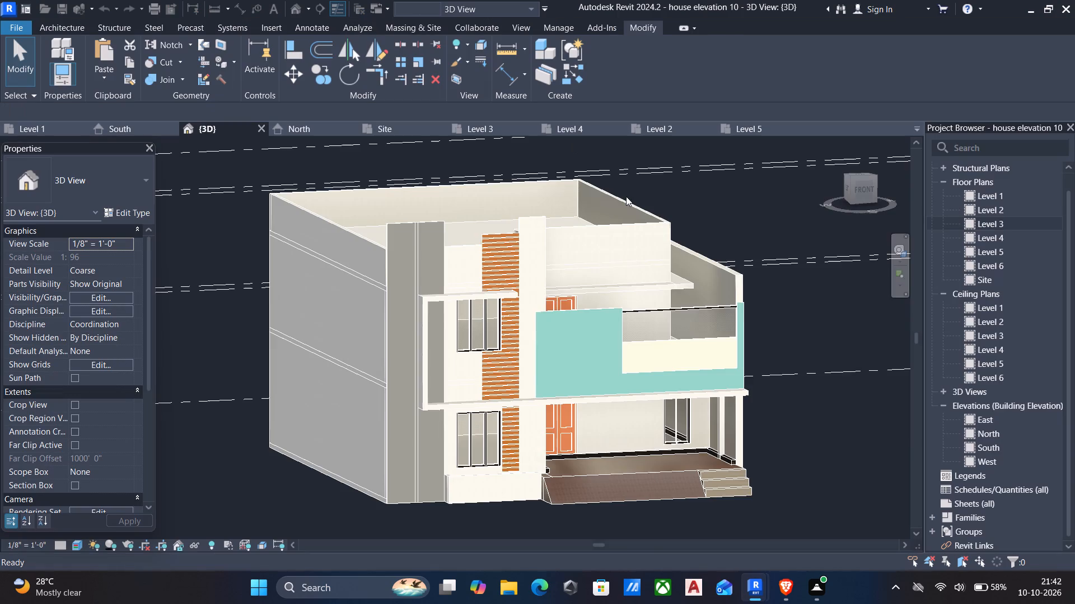
Print the 3D view with Microsoft Print to PDF, saving it as "house elevation 10" in the REVIT -PLANS folder.
{"action": "key", "text": "ctrl+p"}
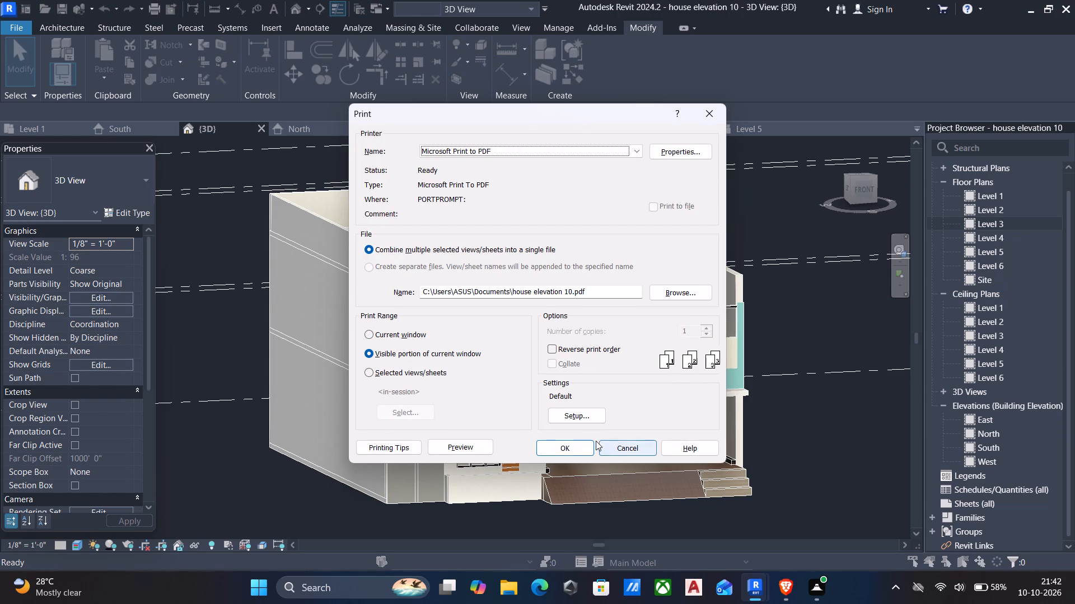
{"action": "left_click", "coordinate": [560, 446]}
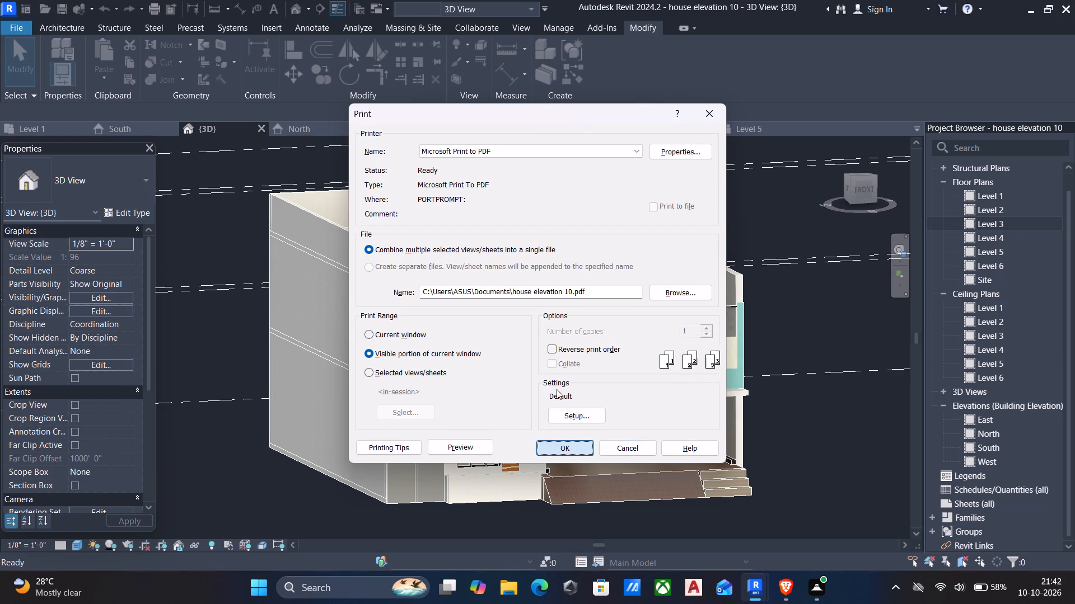
{"action": "left_click", "coordinate": [624, 329]}
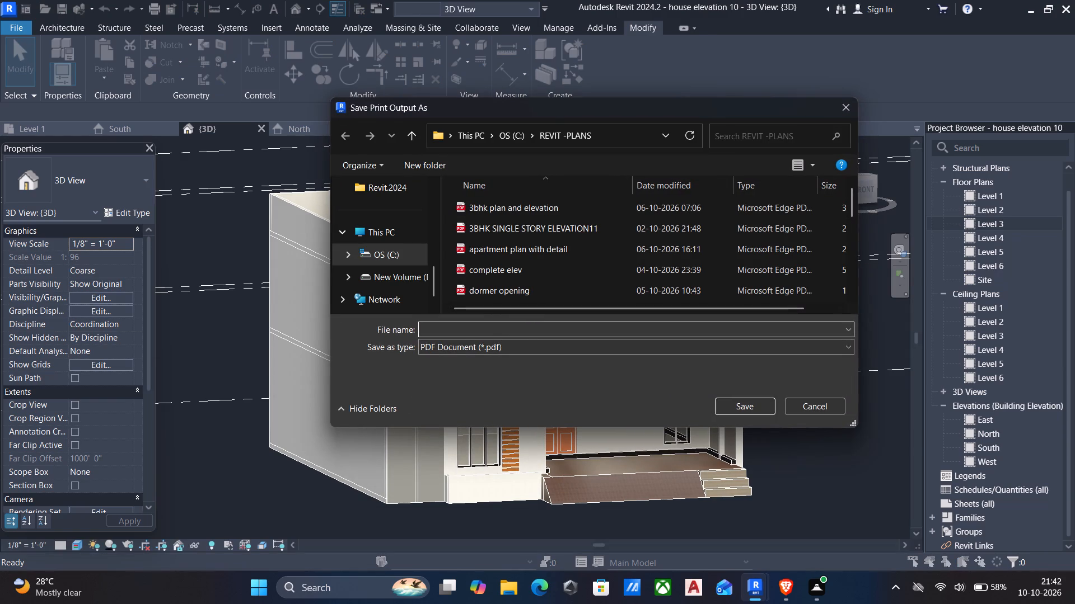
{"action": "type", "text": "house elevation"}
{"action": "key", "text": "space"}
{"action": "key", "text": "1"}
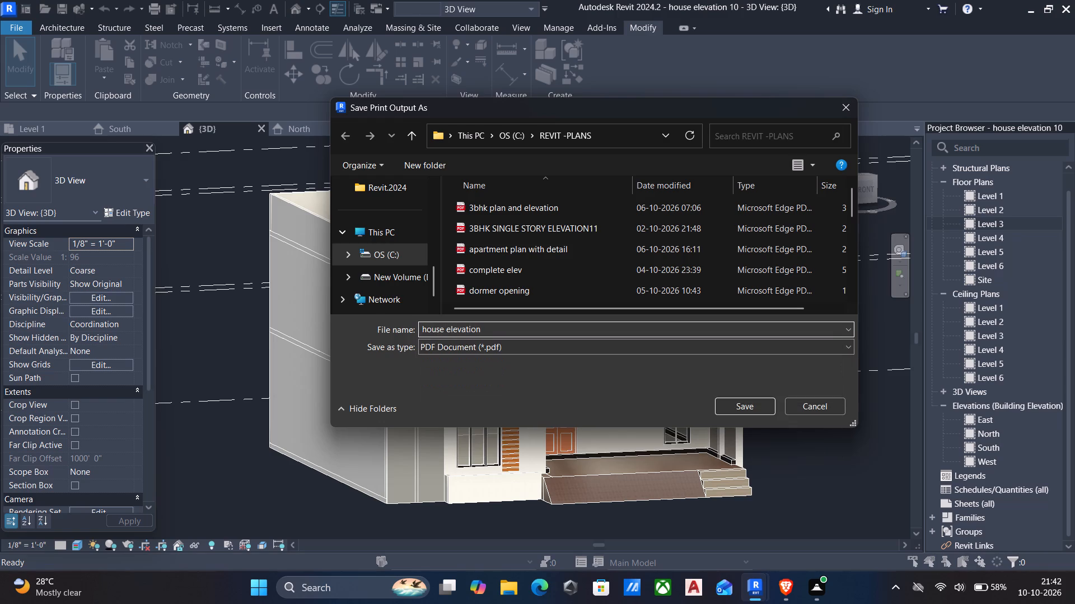
{"action": "key", "text": "0"}
{"action": "key", "text": "Return"}
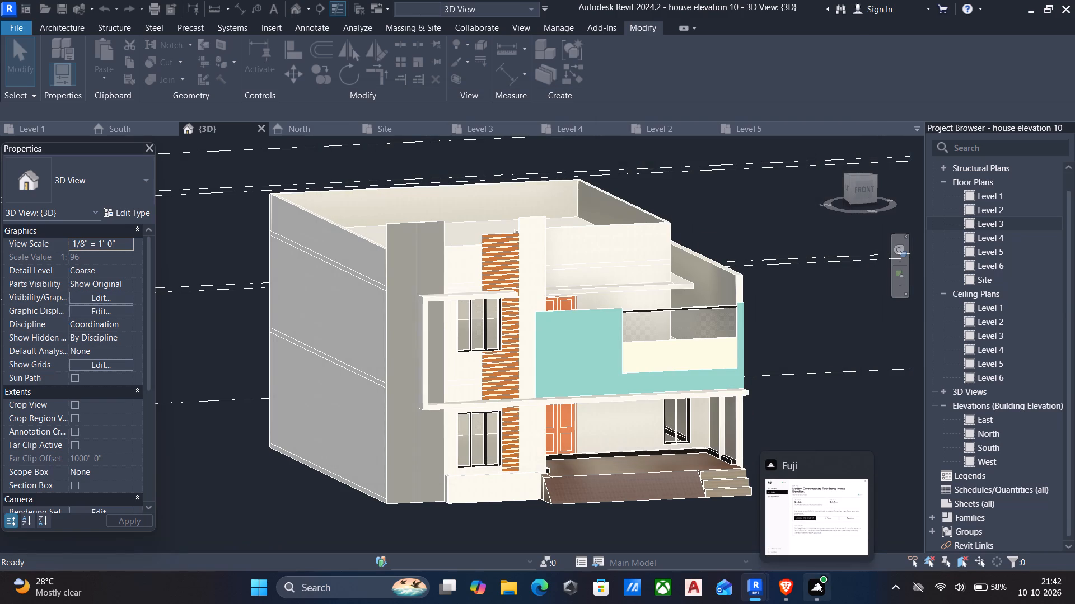